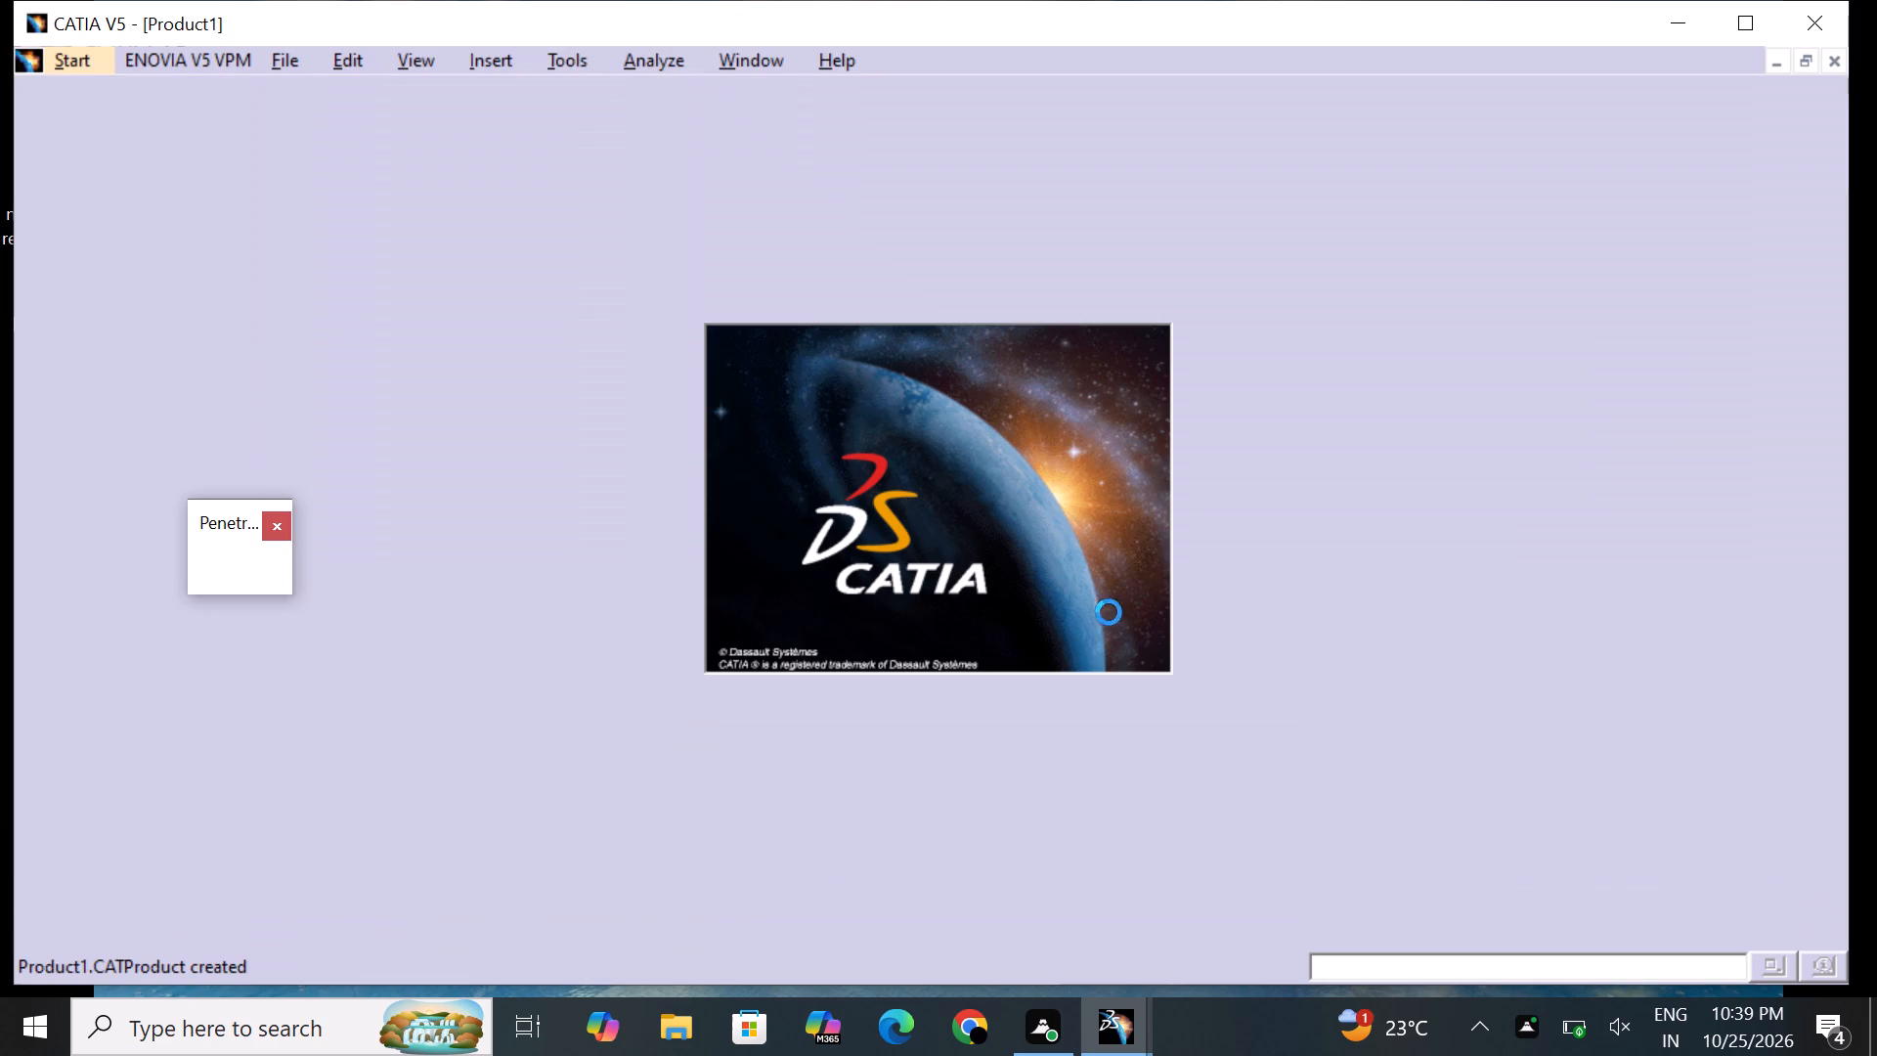
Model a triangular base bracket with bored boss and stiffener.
Switch to the Part Design workbench, adding a new part to Product1.
click(82, 47)
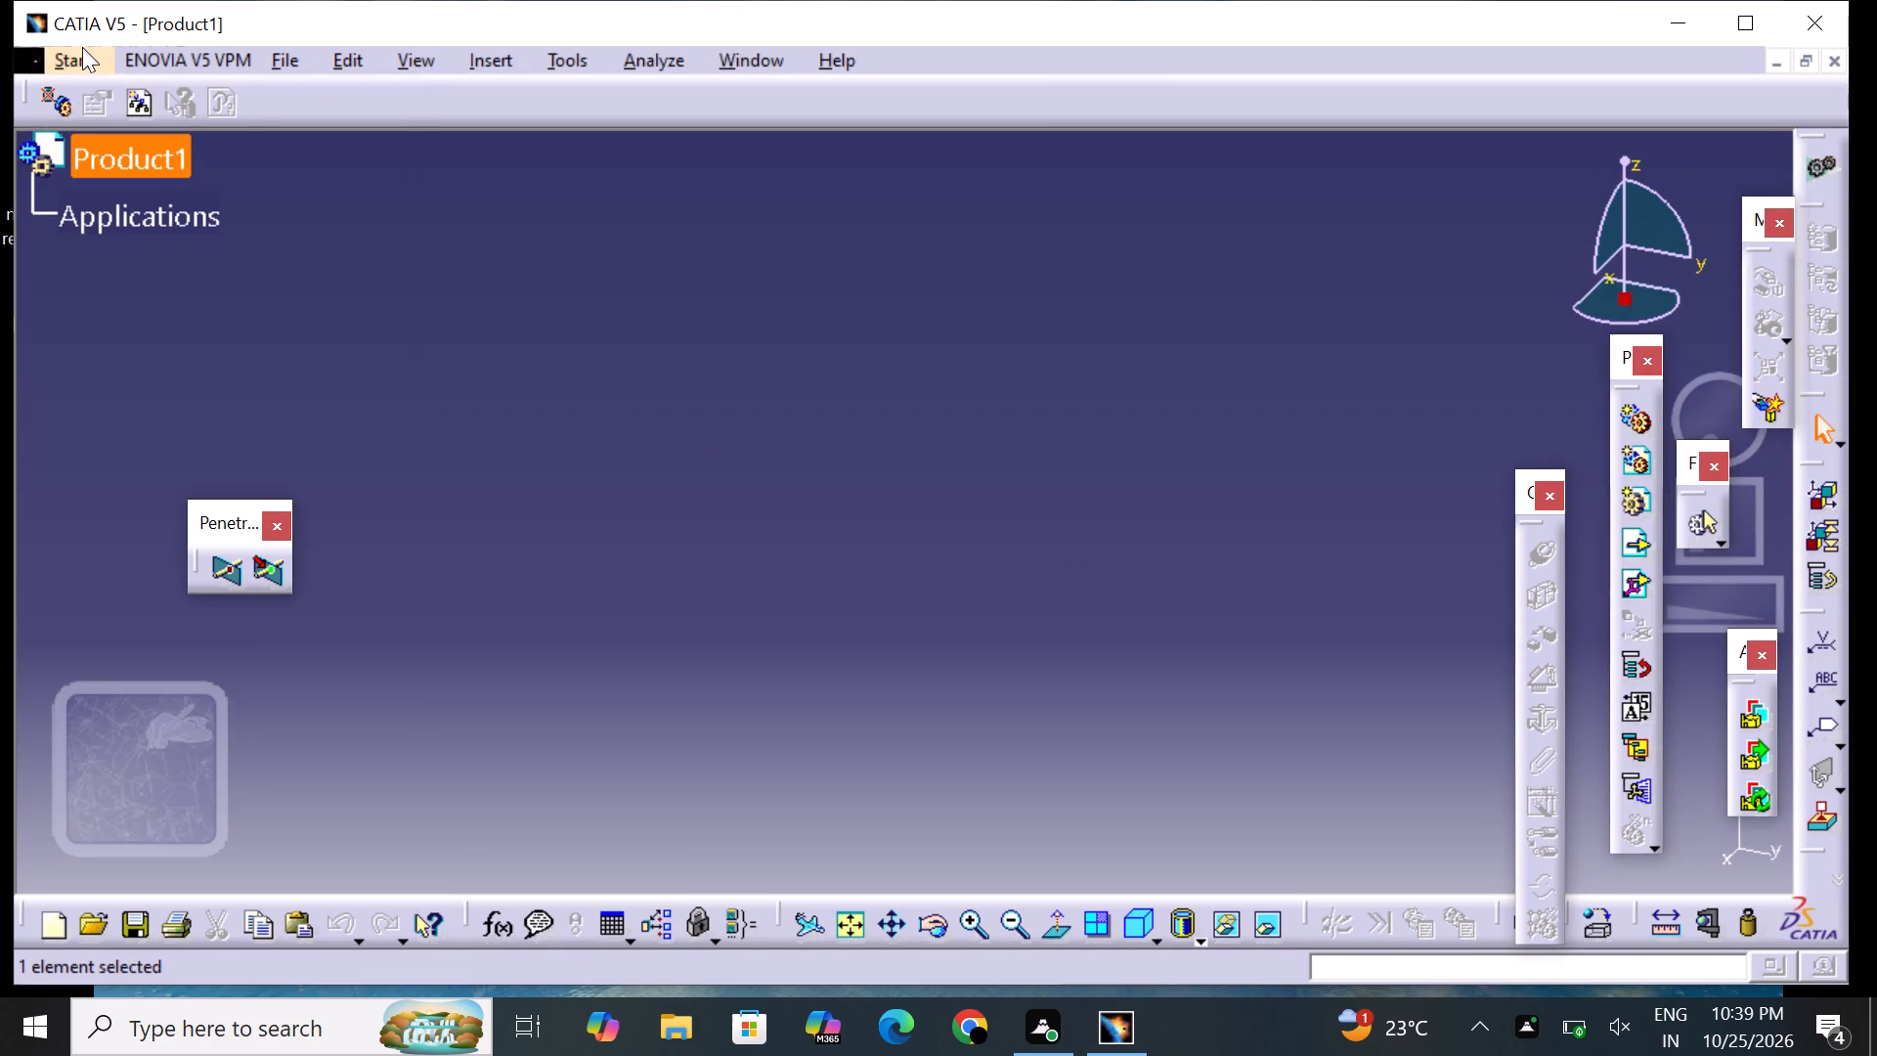
click(143, 119)
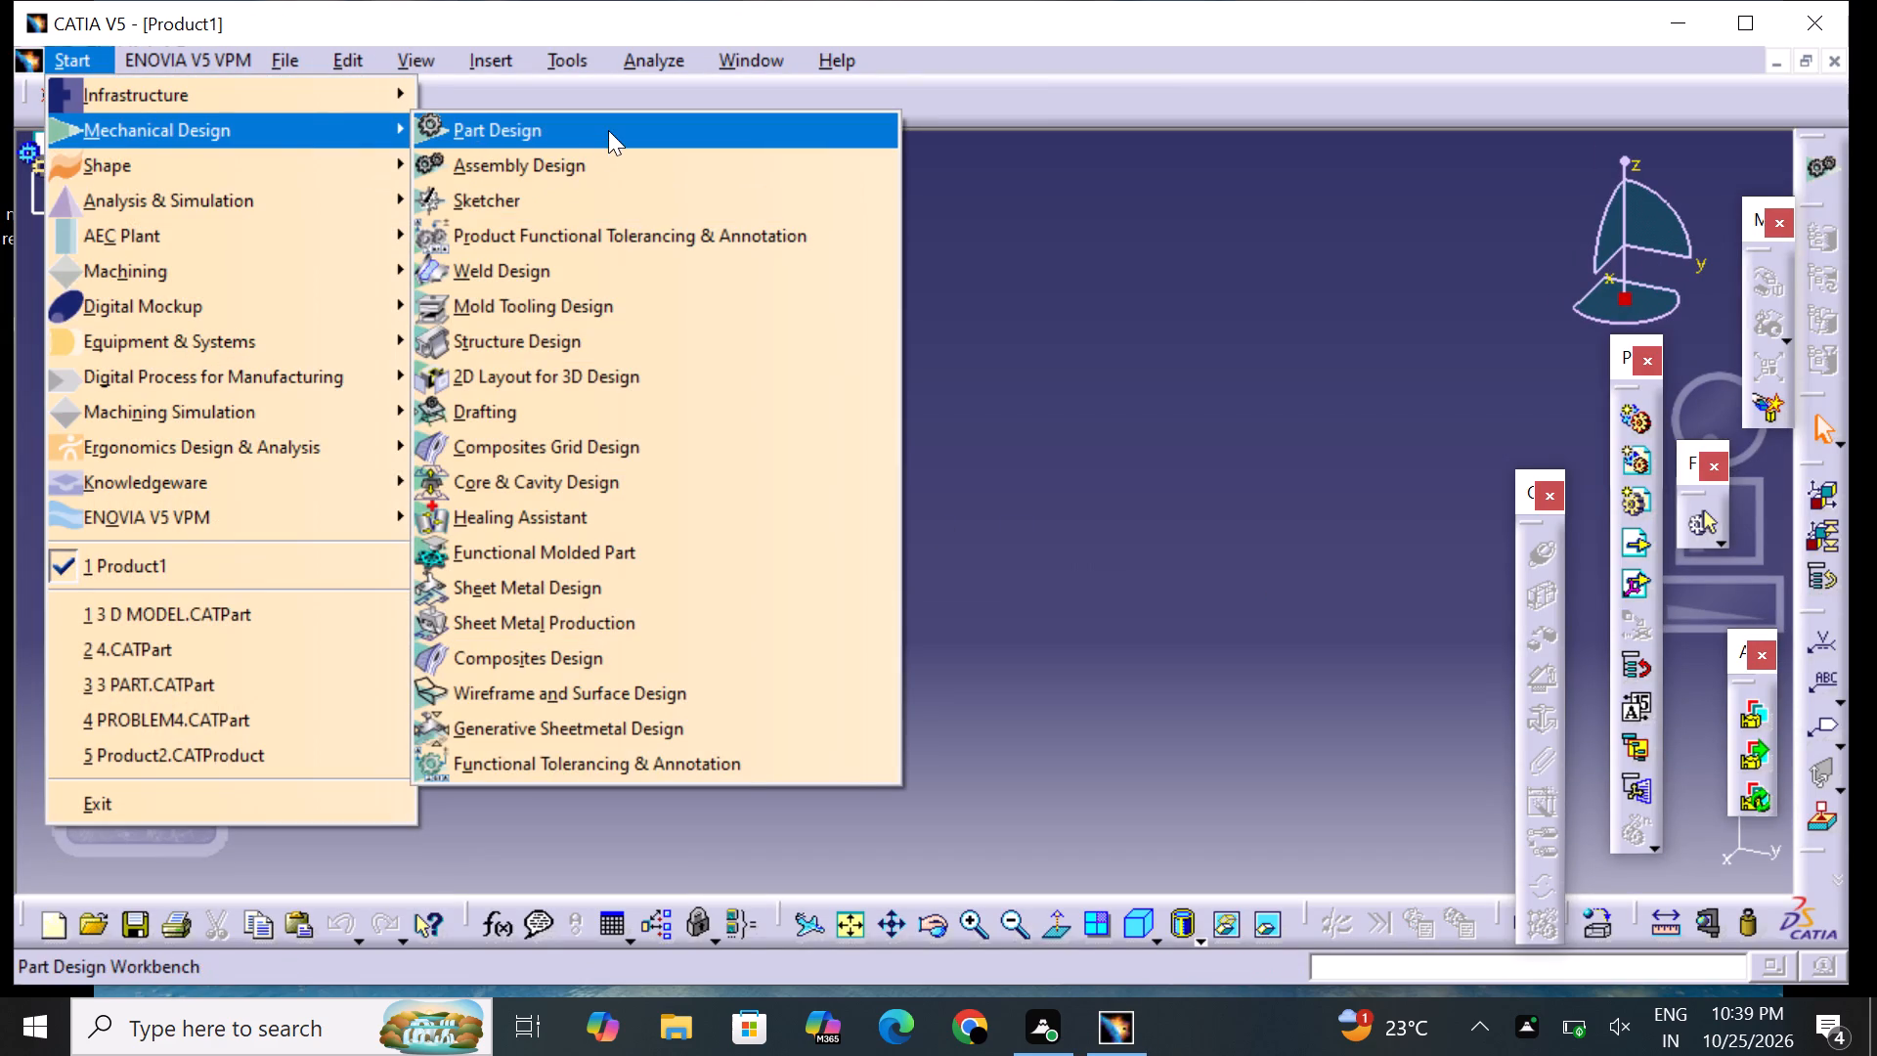
click(608, 130)
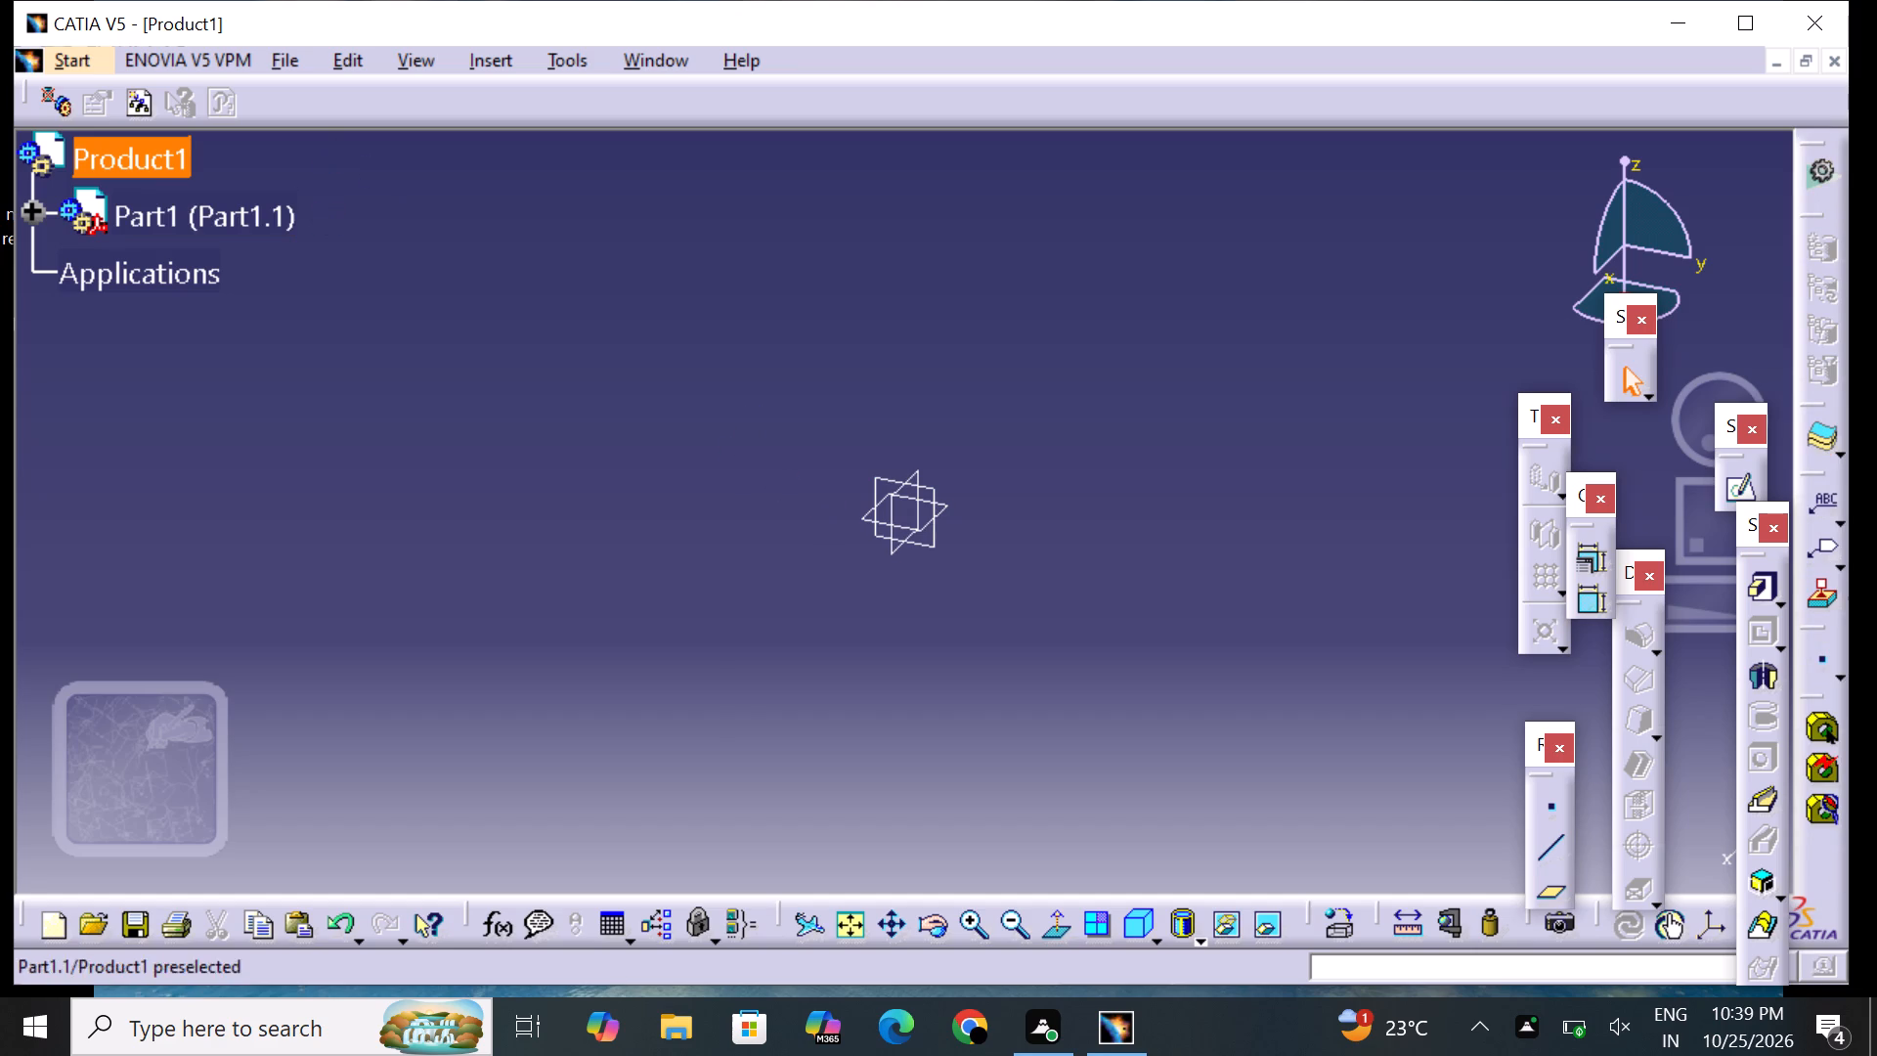
Expand the new part in the specification tree and open a sketch on its xy plane.
click(27, 222)
click(76, 277)
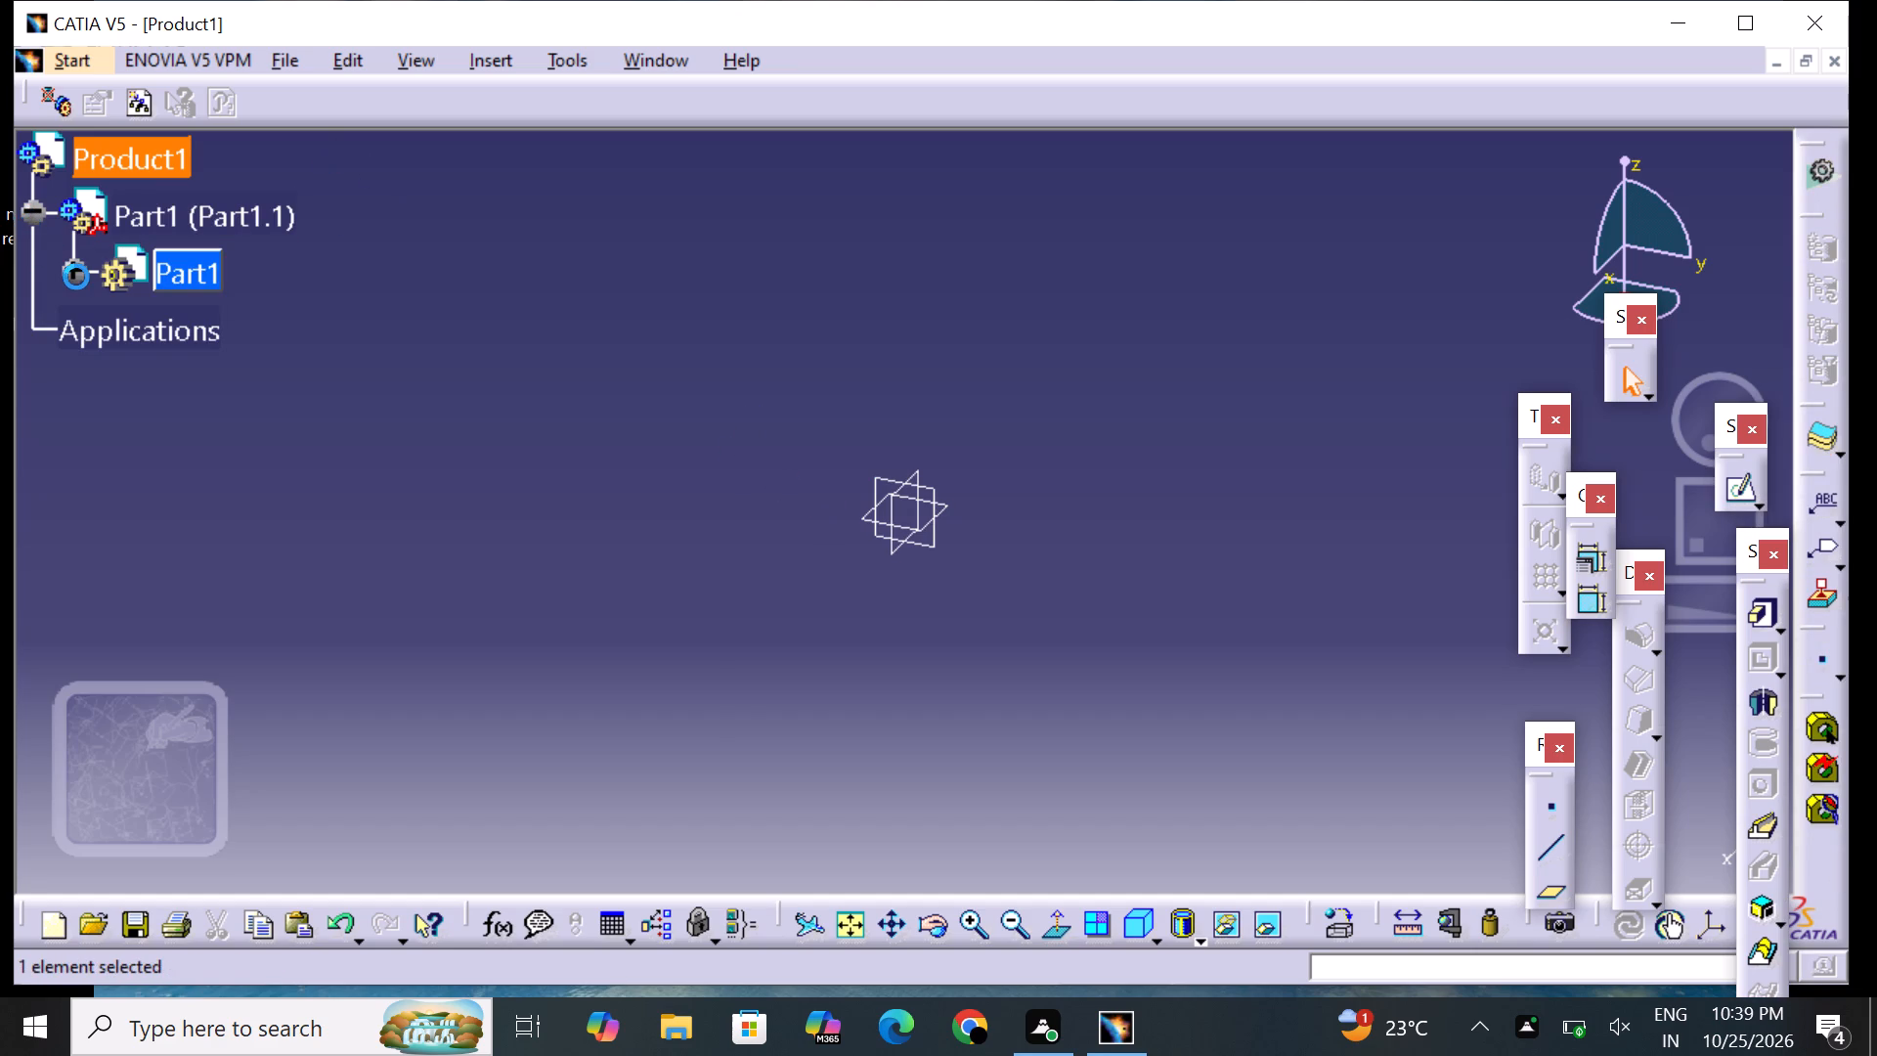
click(220, 357)
click(256, 337)
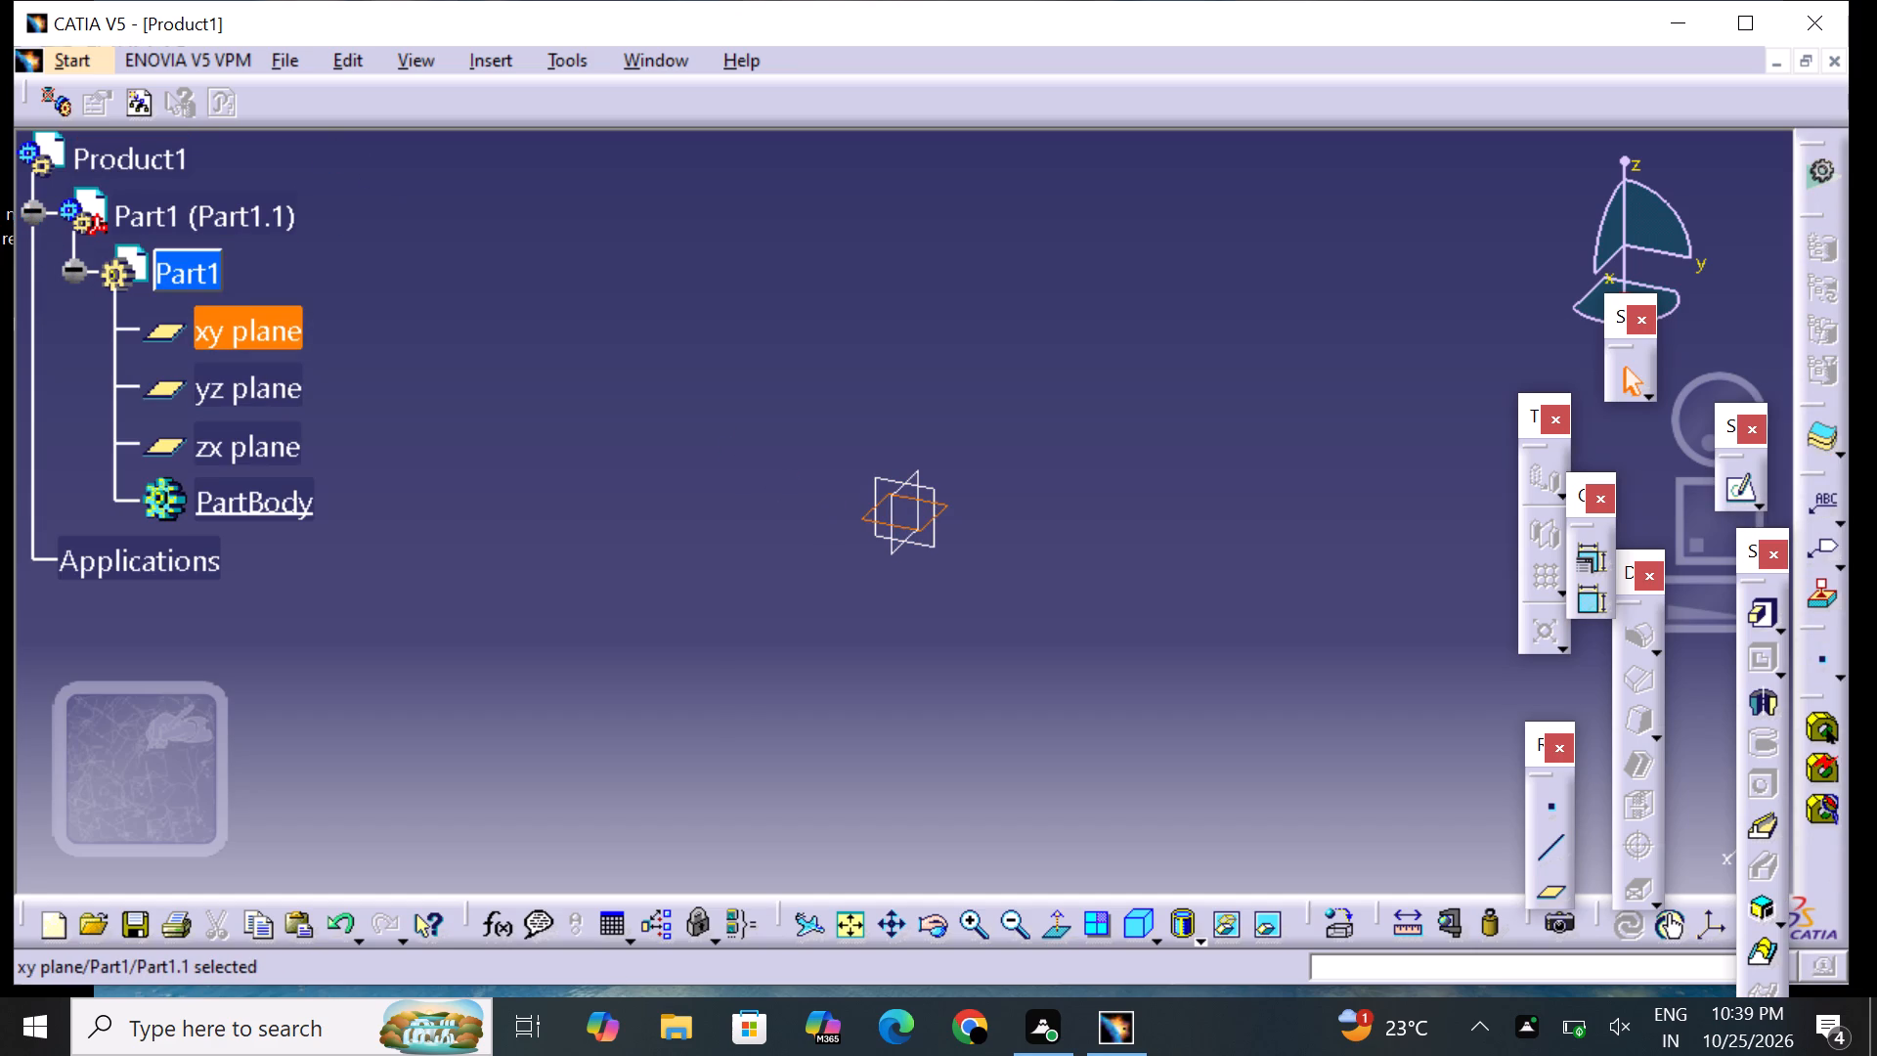
click(1737, 489)
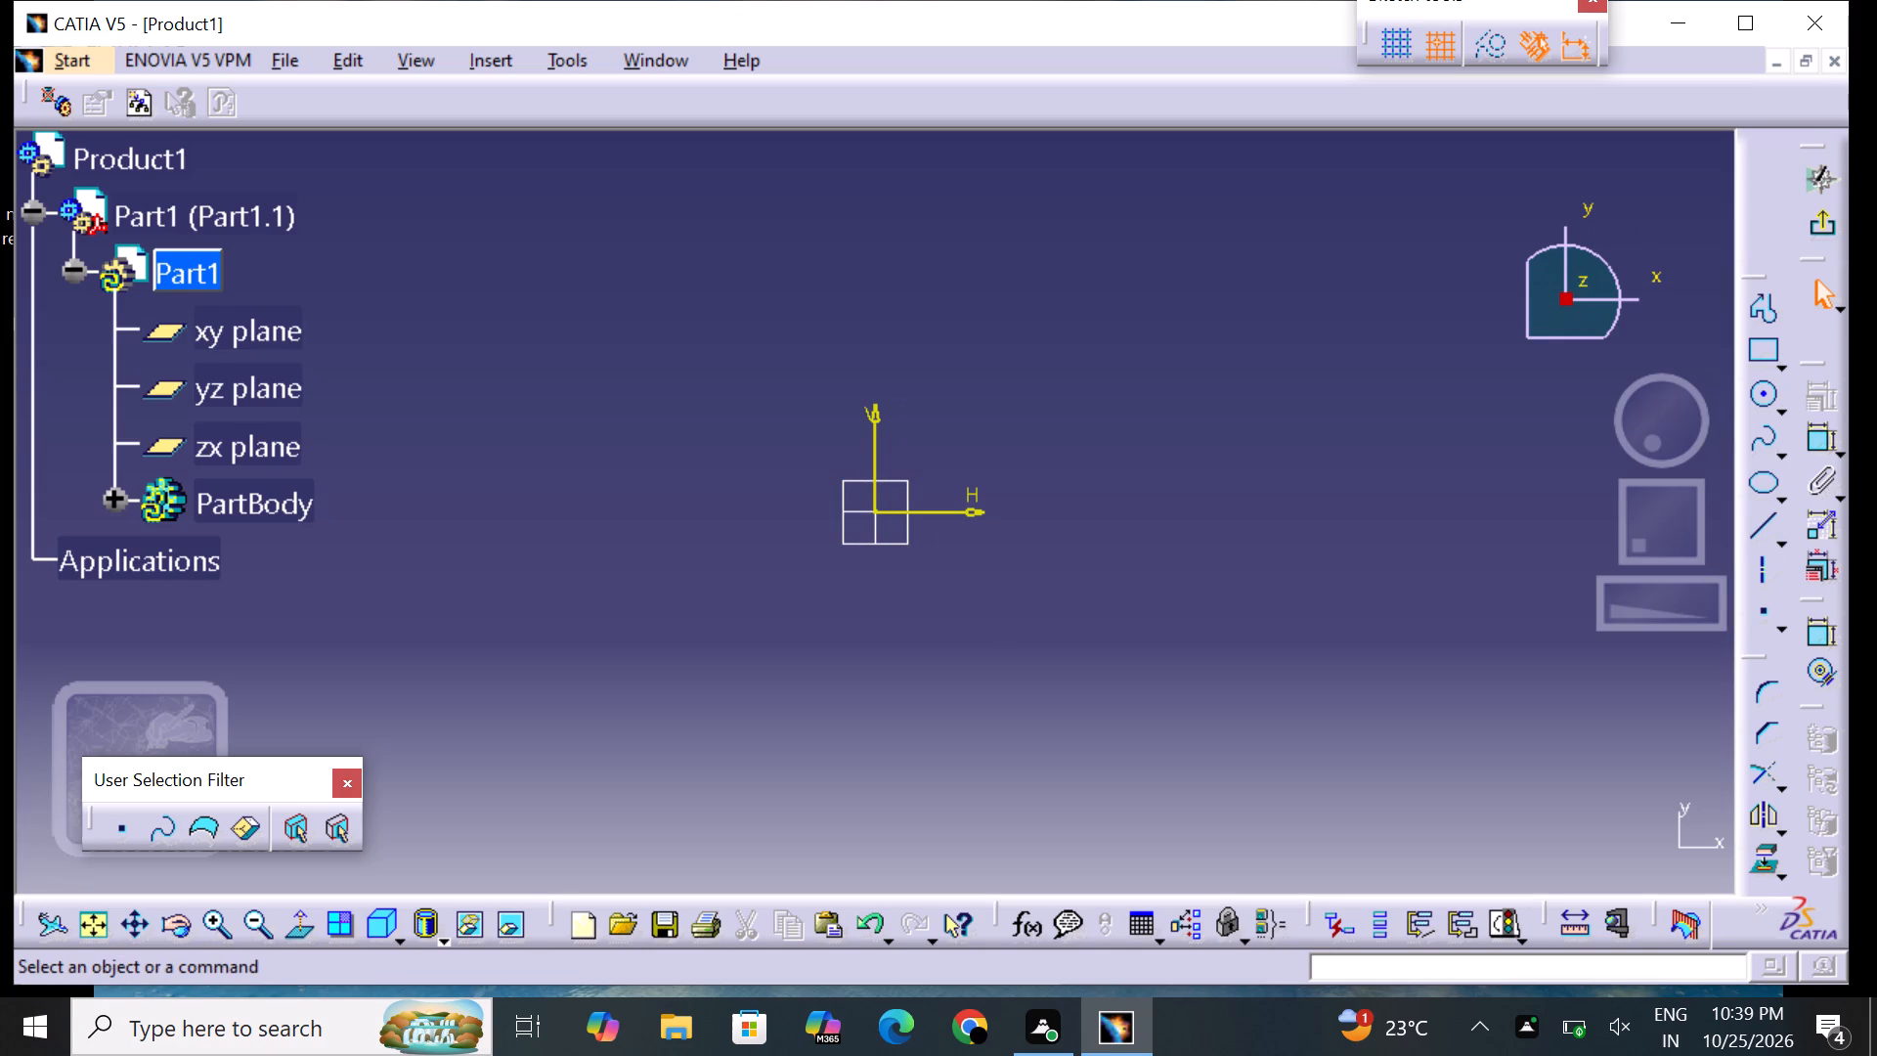
middle_drag(926, 418, 925, 495)
middle_drag(909, 595, 923, 522)
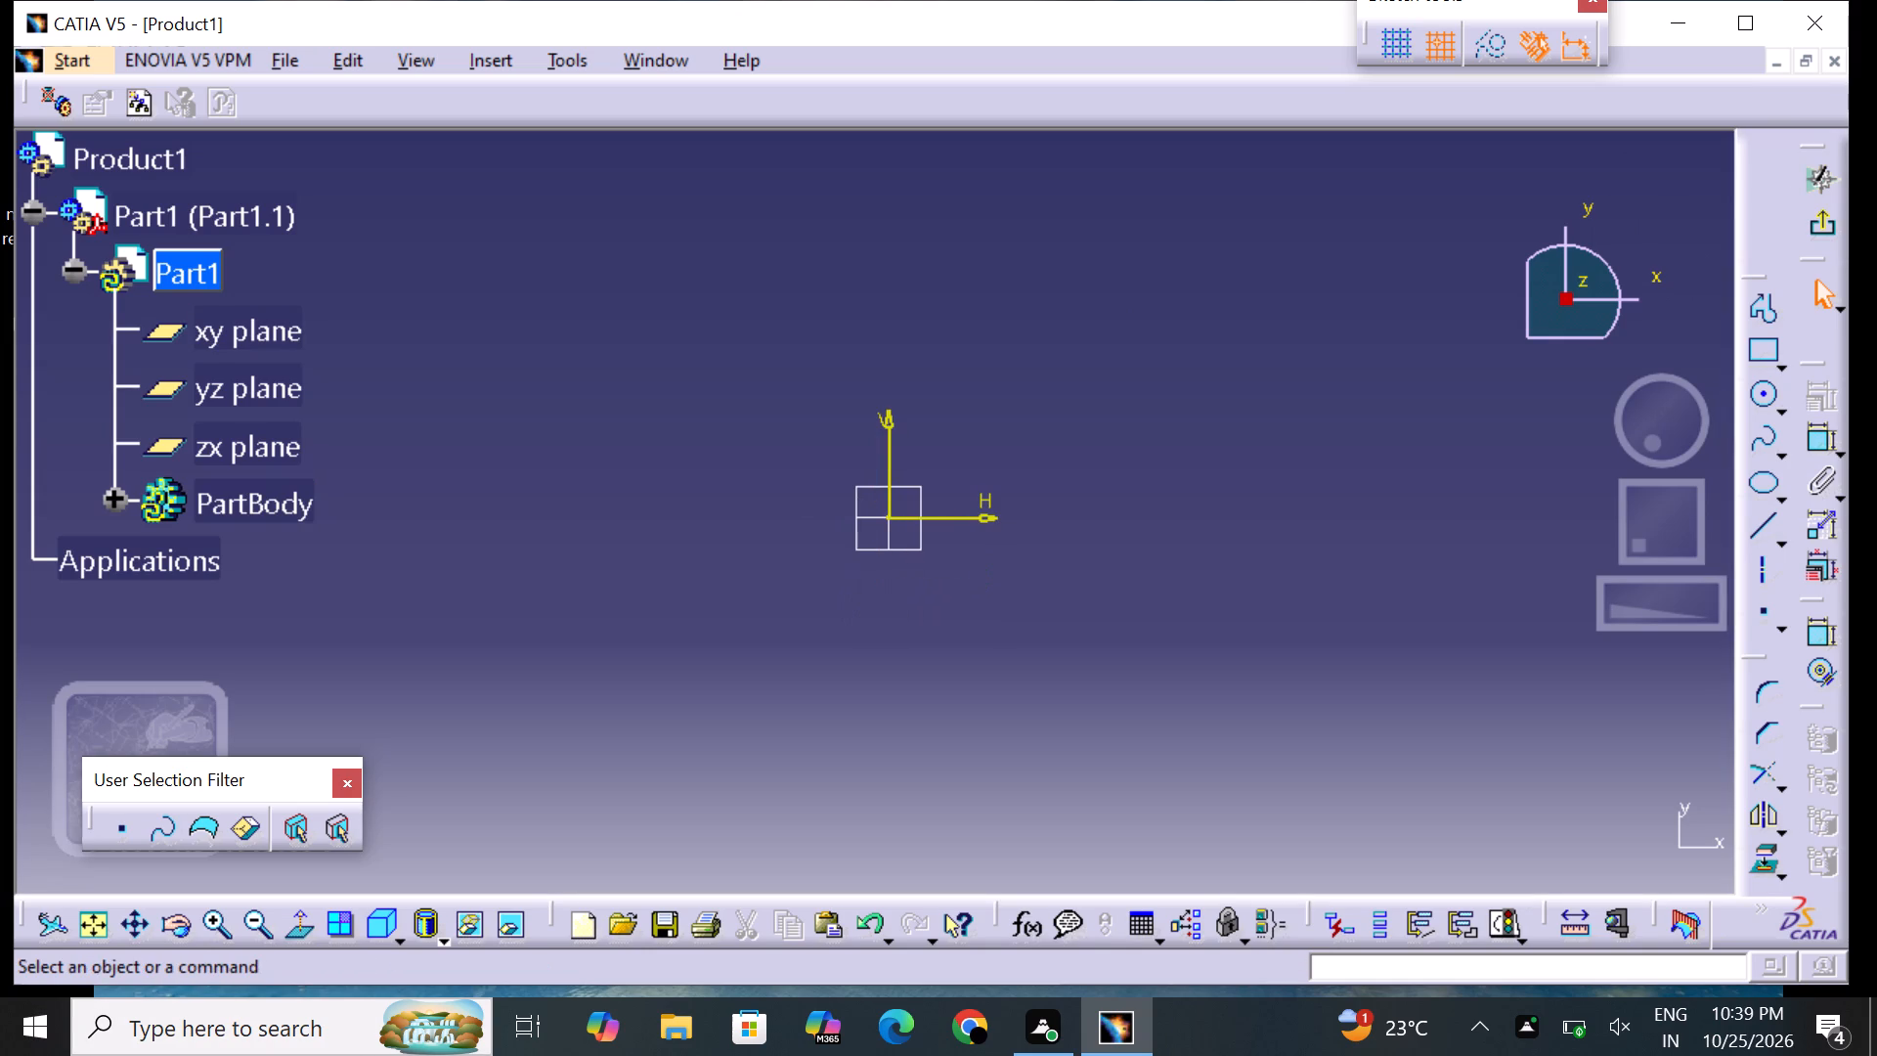
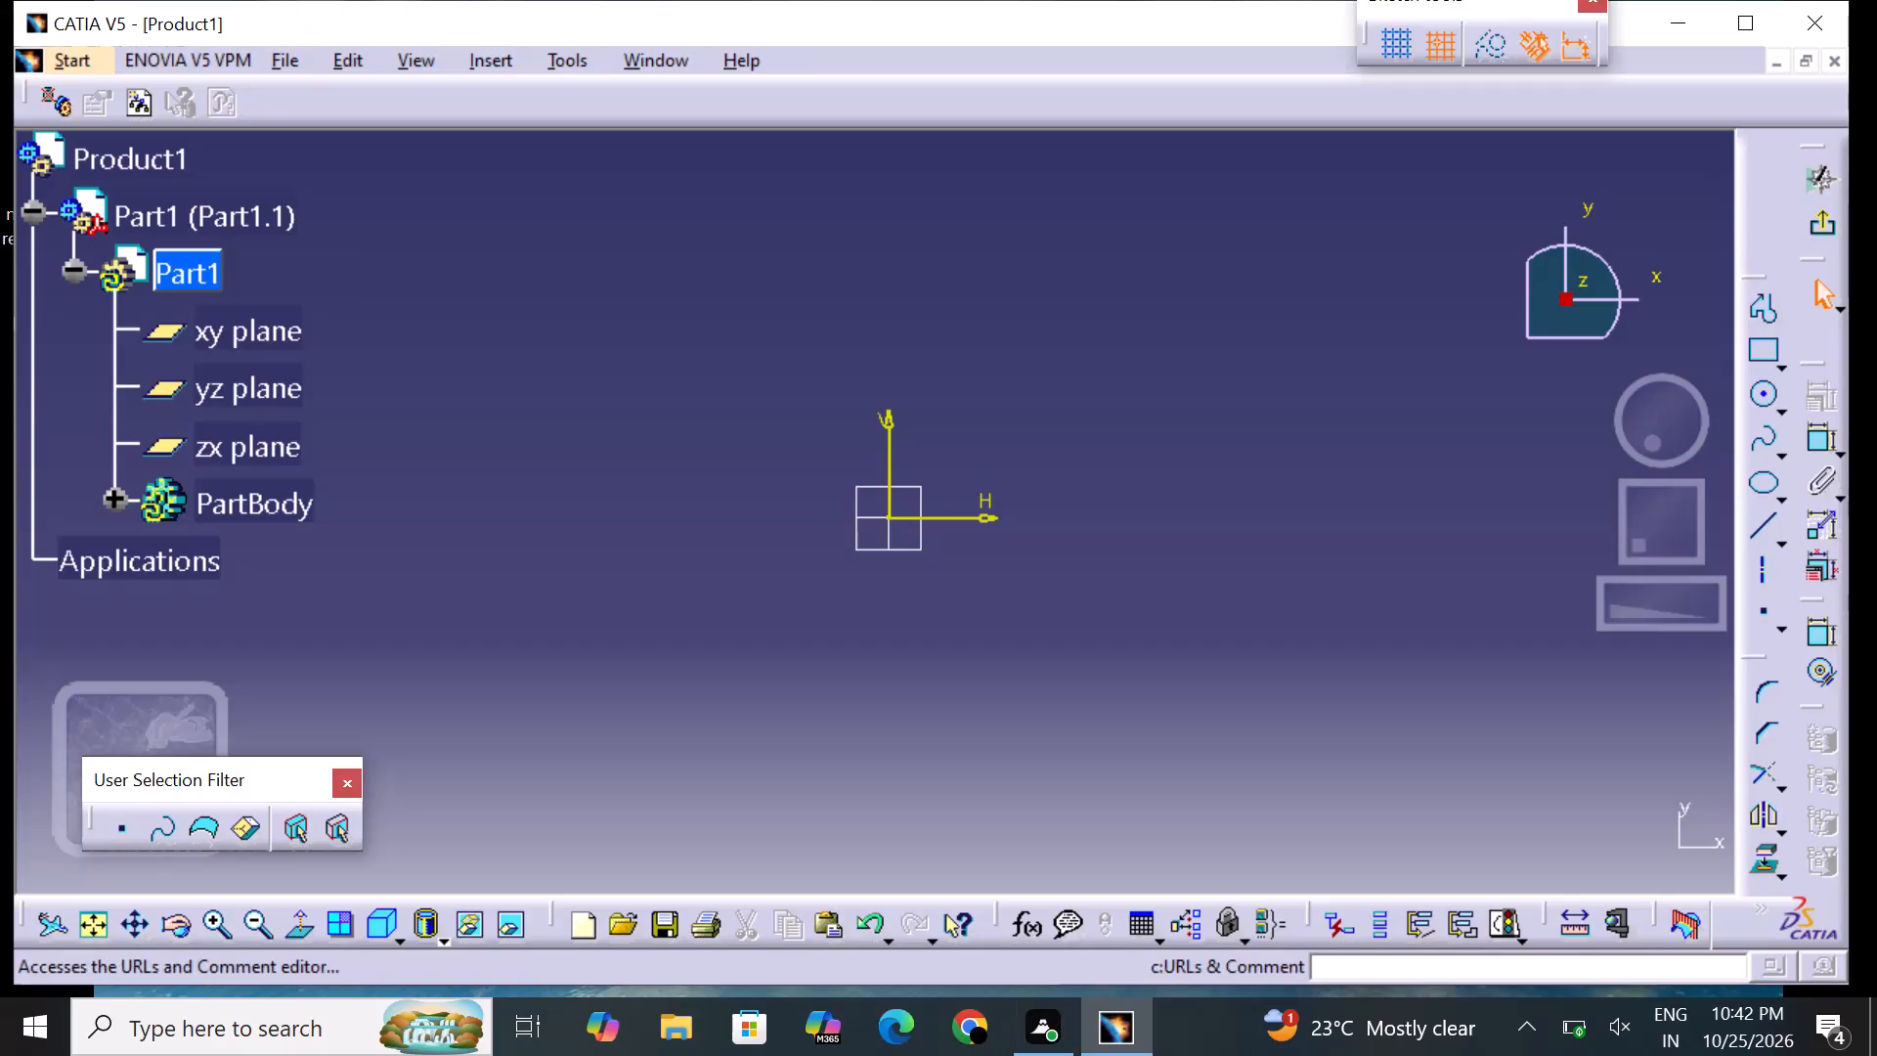
Sketch a circle centred on the sketch origin, large enough to enclose the H and V axis arrows.
click(1124, 799)
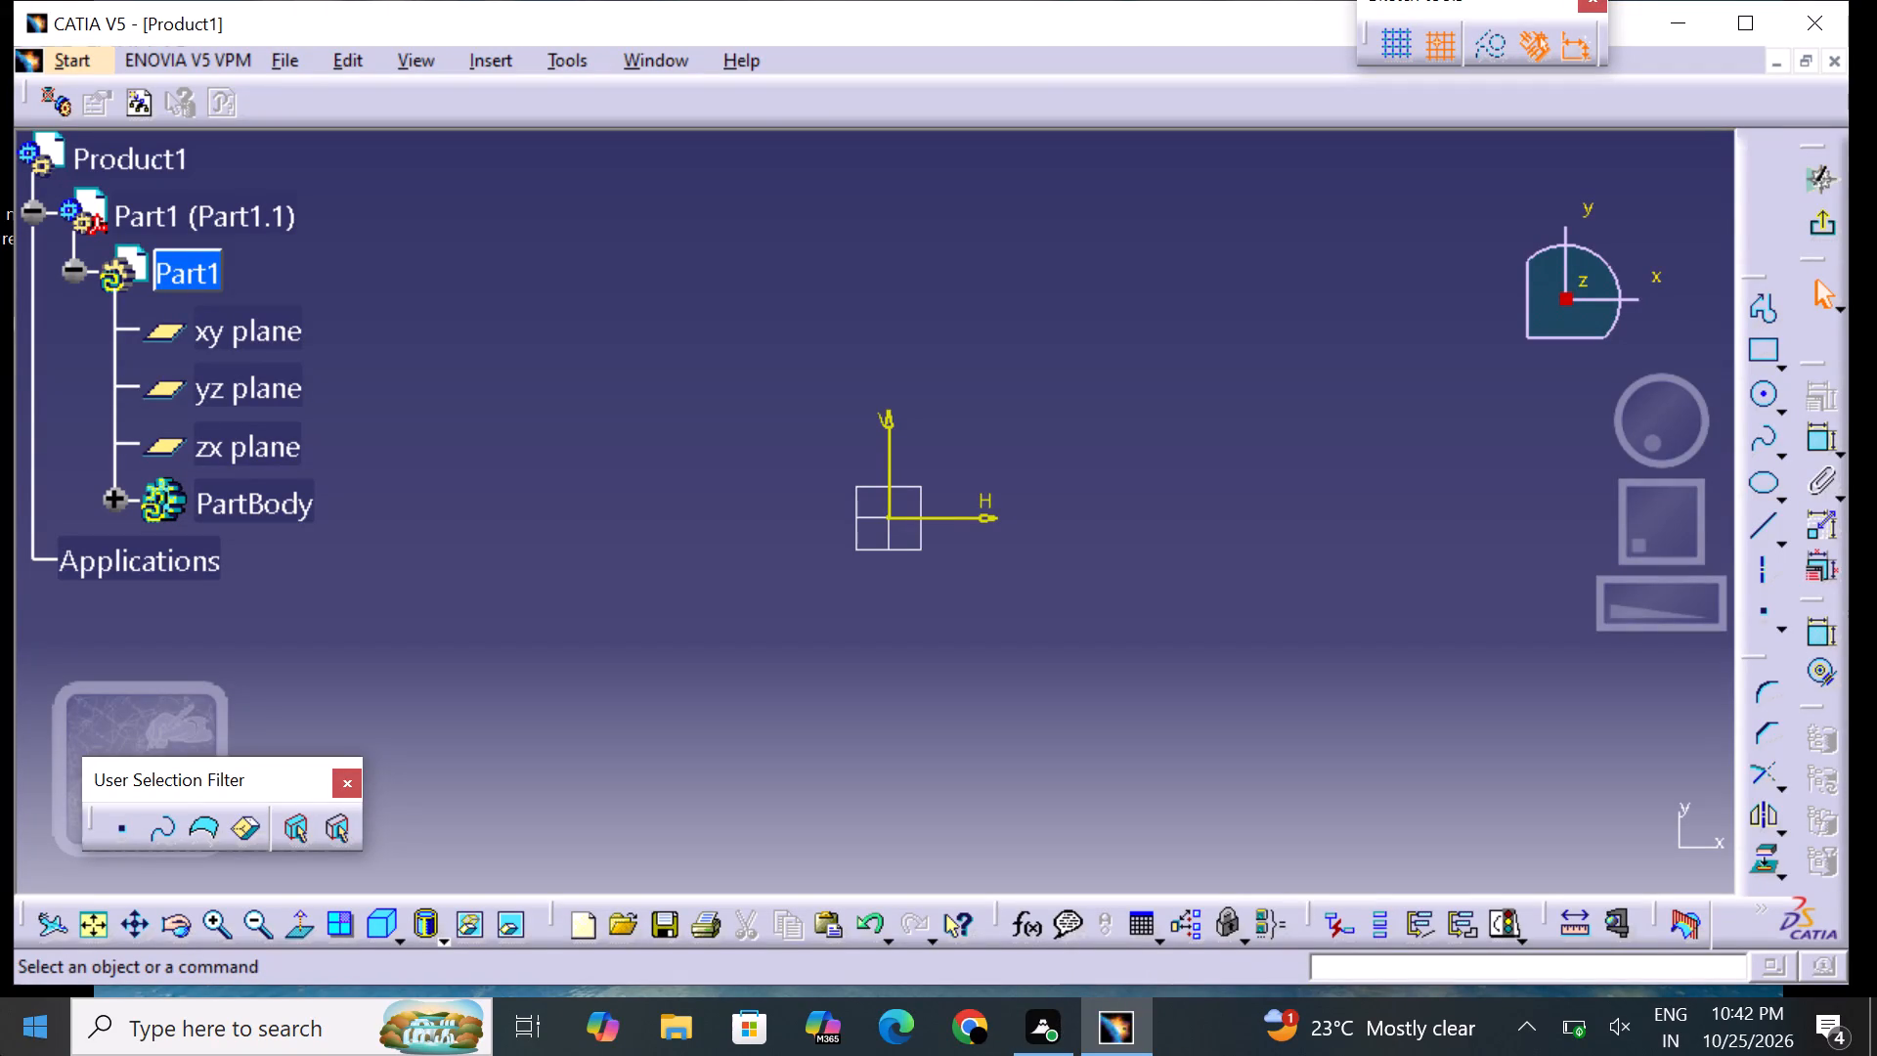
click(1745, 381)
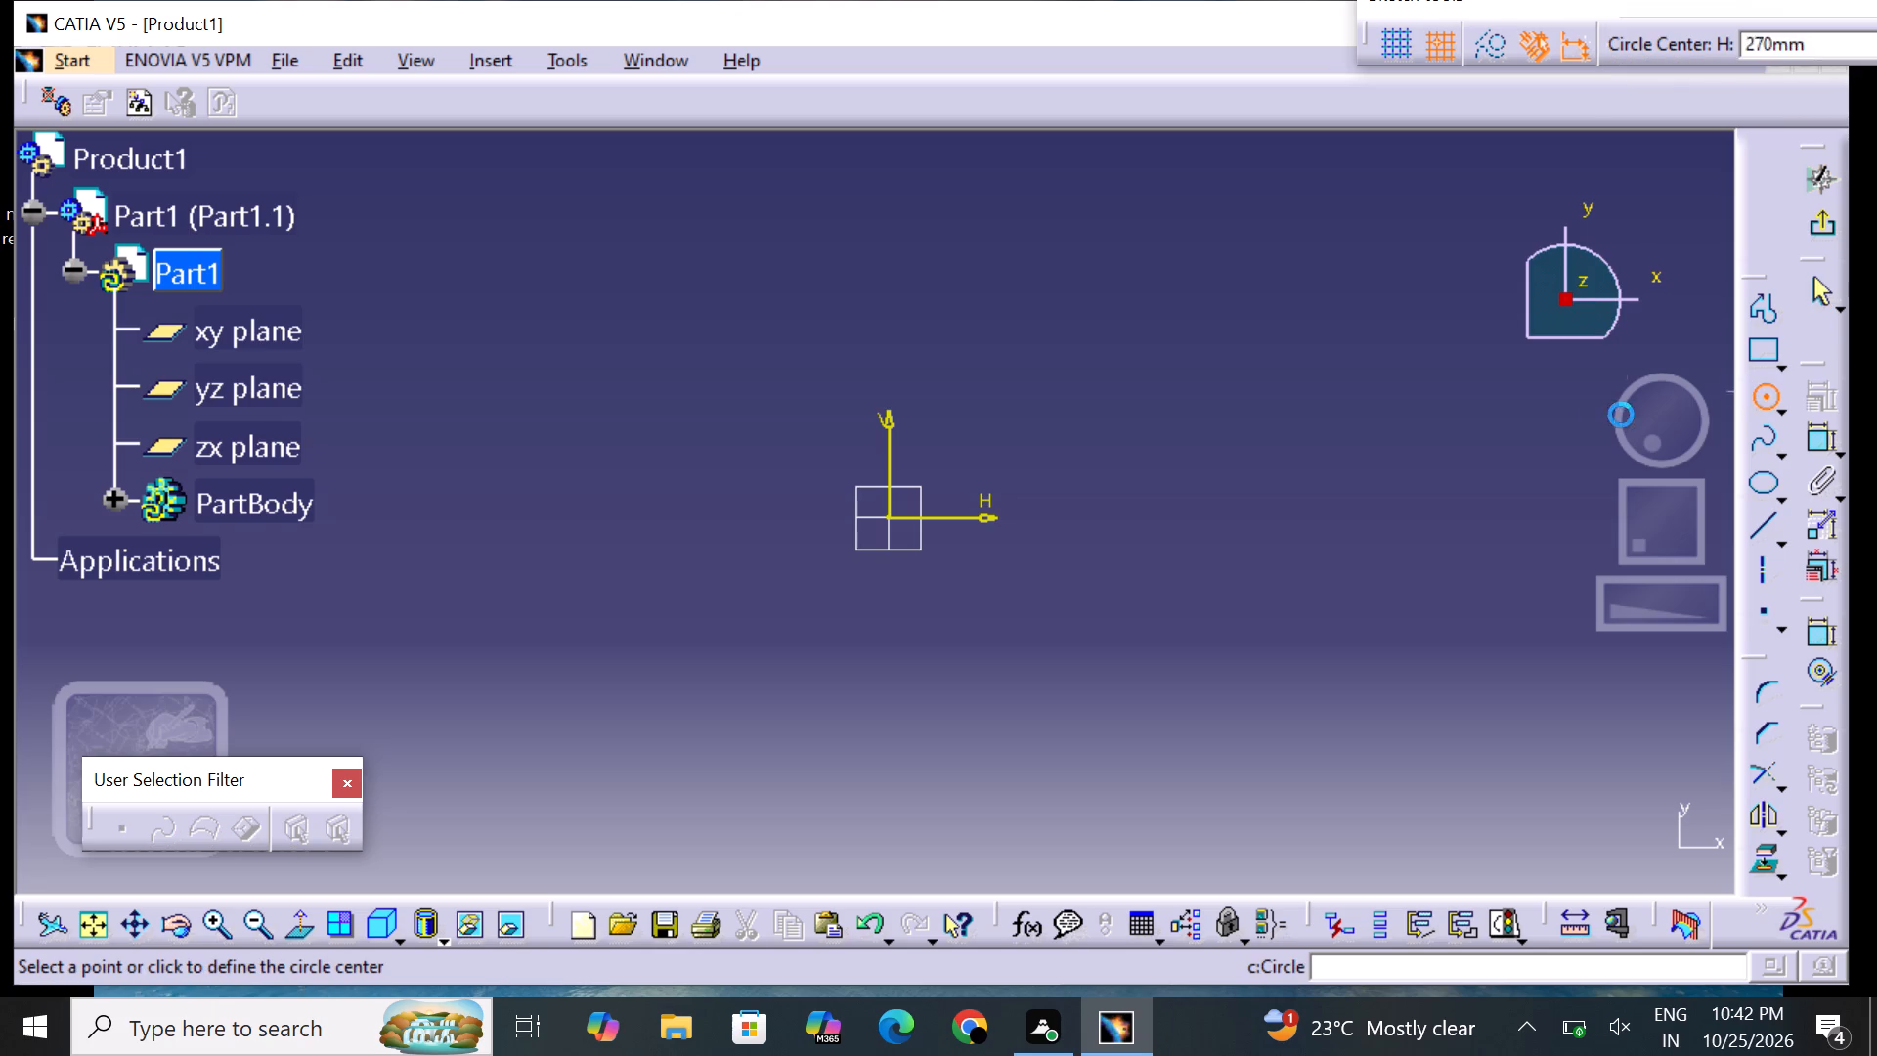
click(891, 512)
click(980, 427)
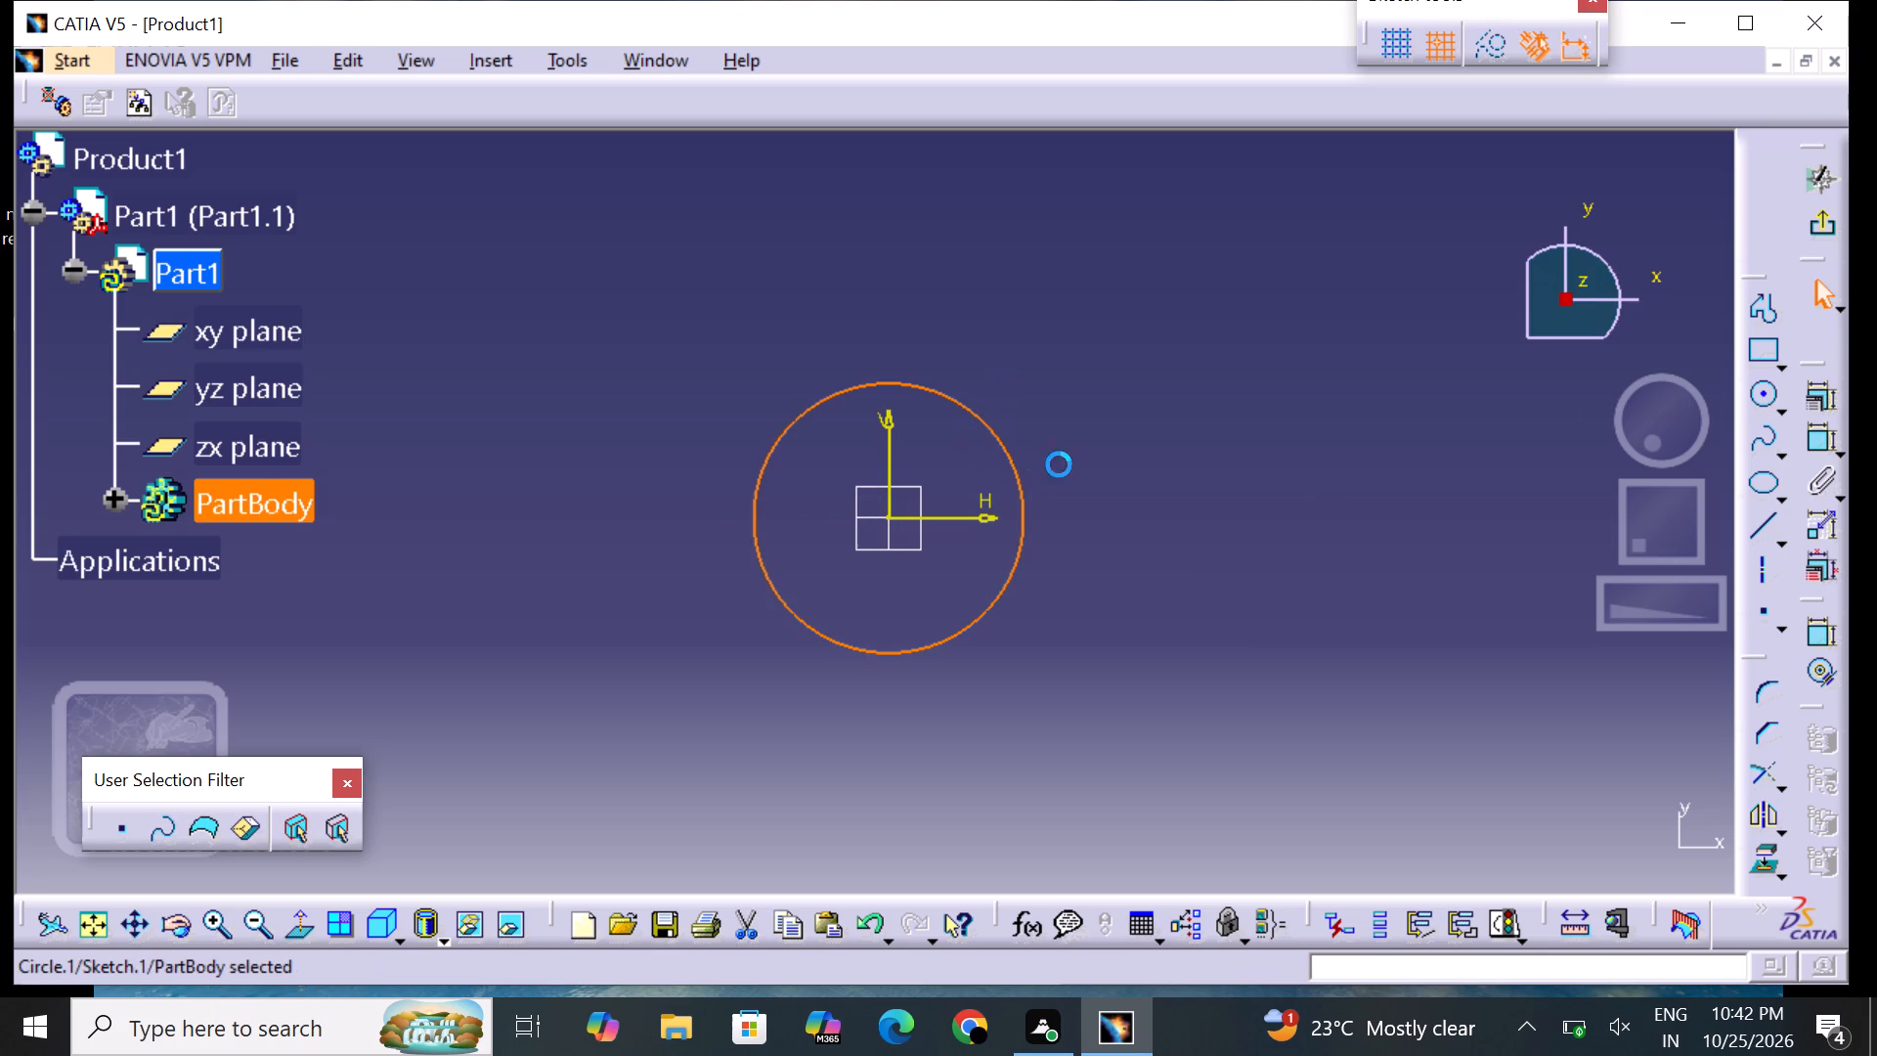
click(1107, 474)
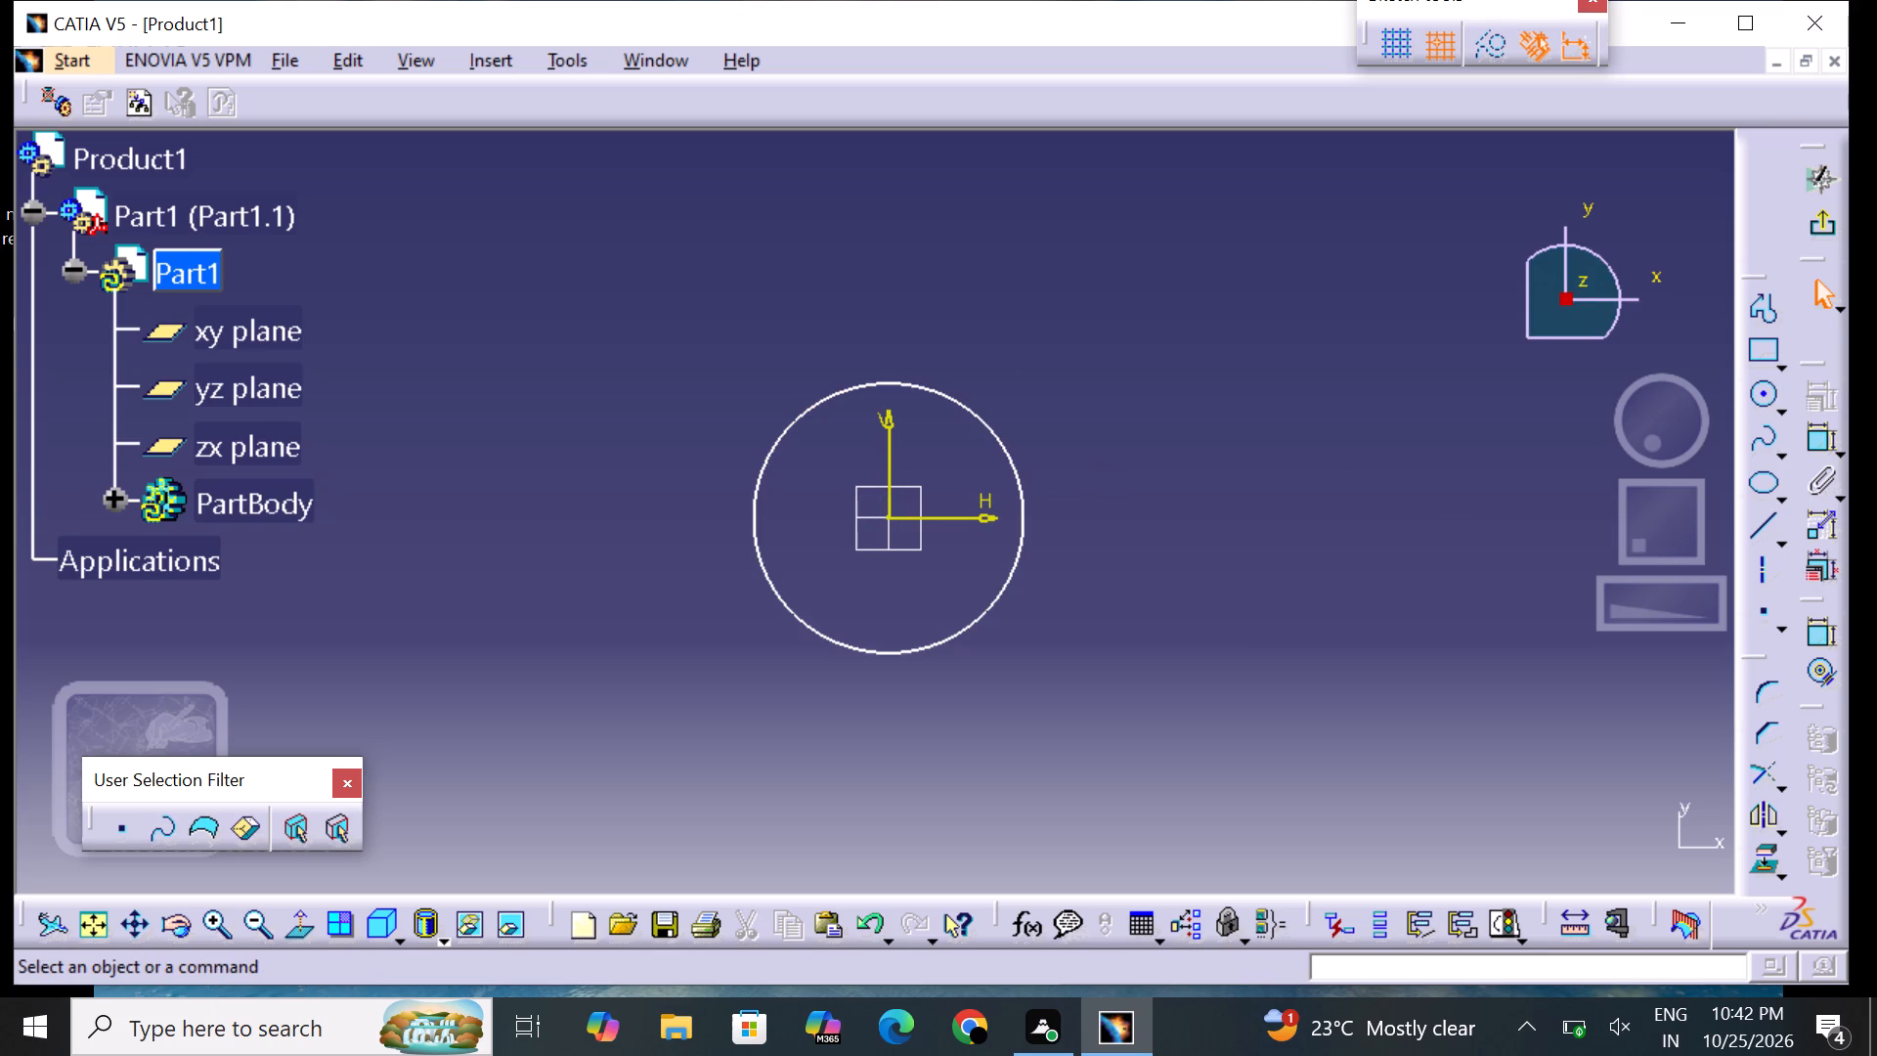
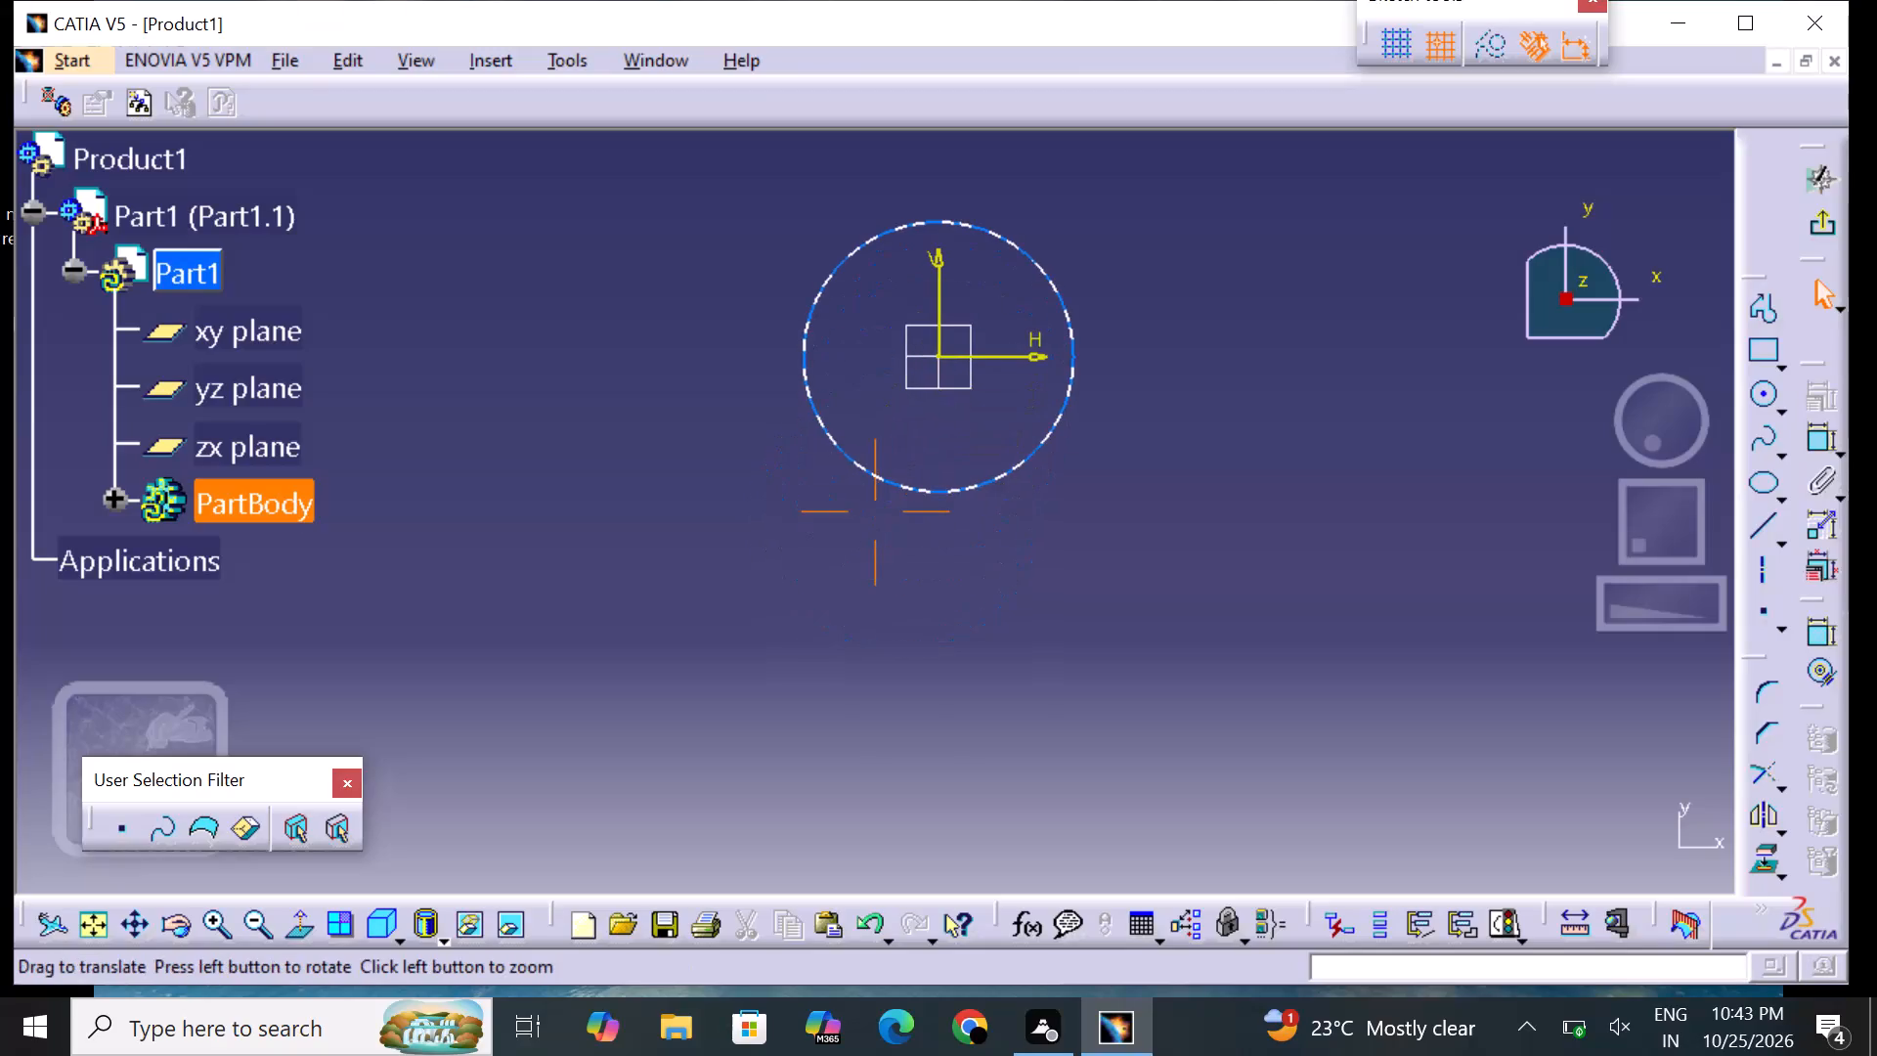
Dimension the diameter of the circle centred on the sketch origin and set it to 50 mm.
click(1822, 449)
click(979, 399)
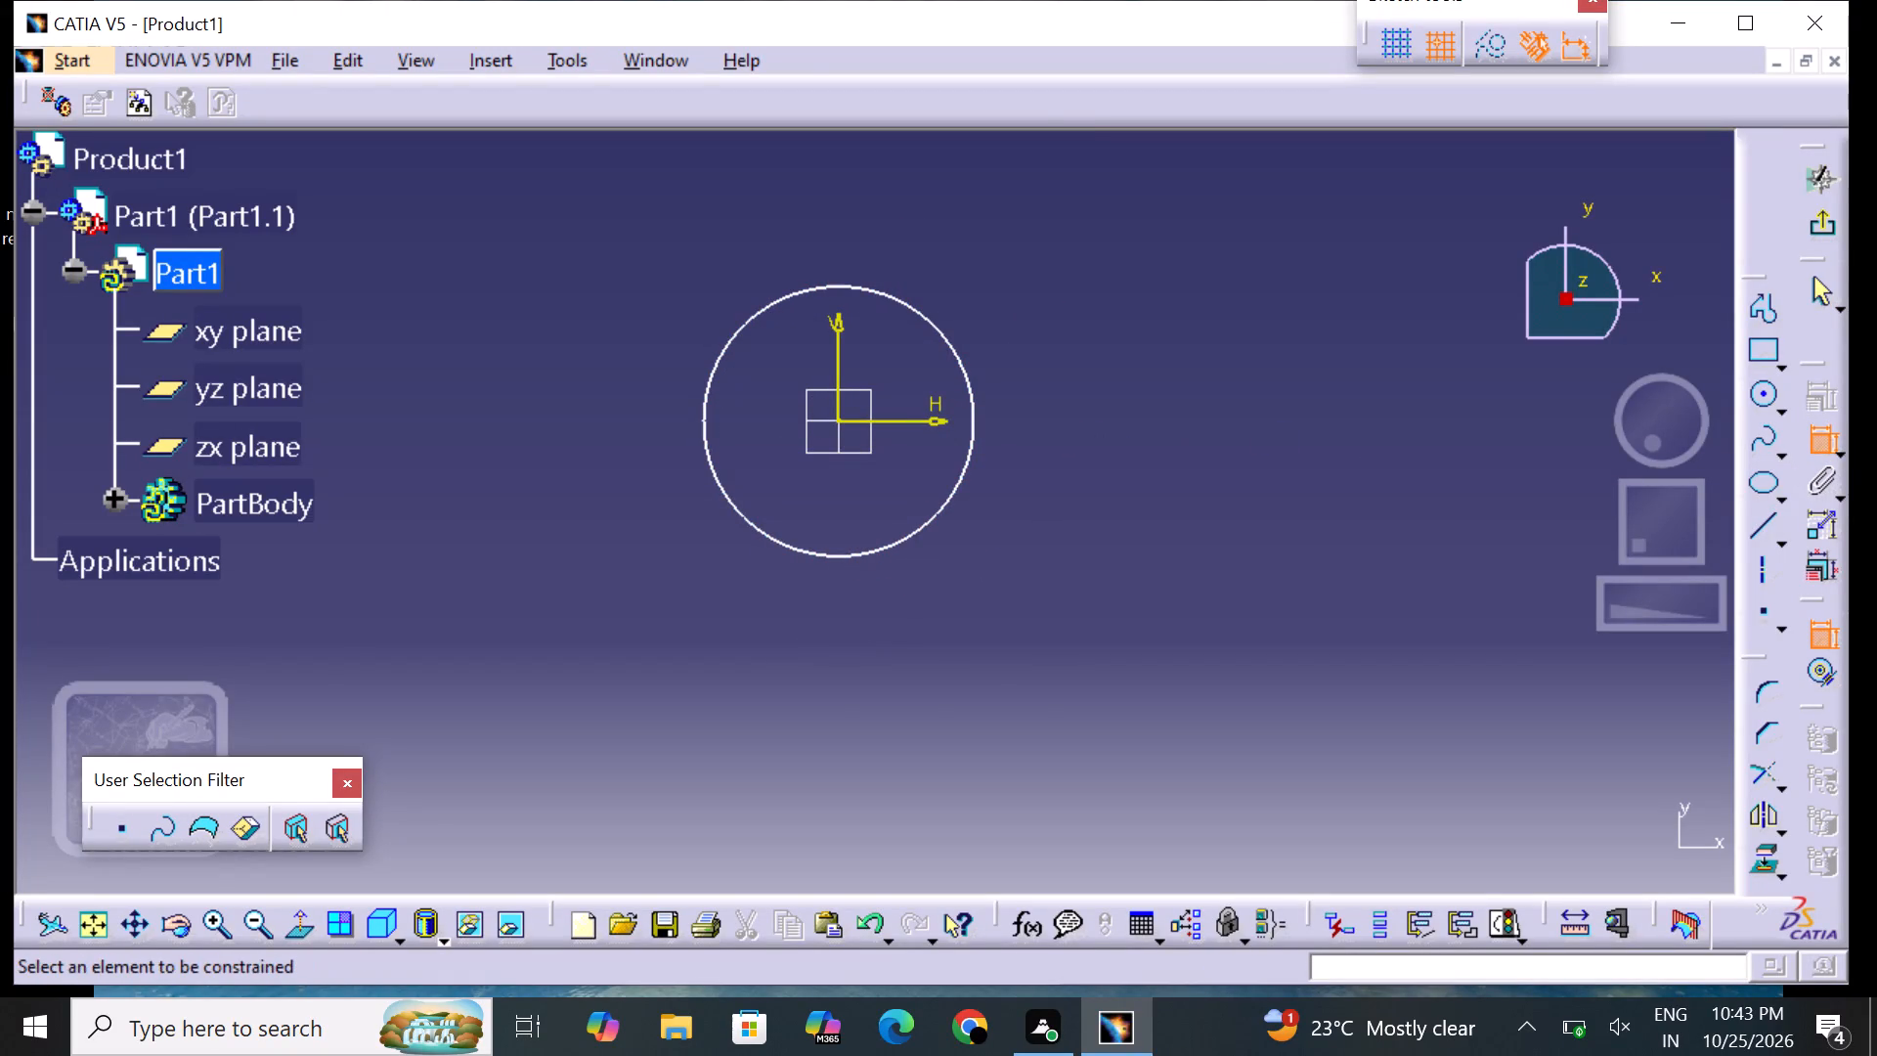
click(960, 373)
click(1028, 319)
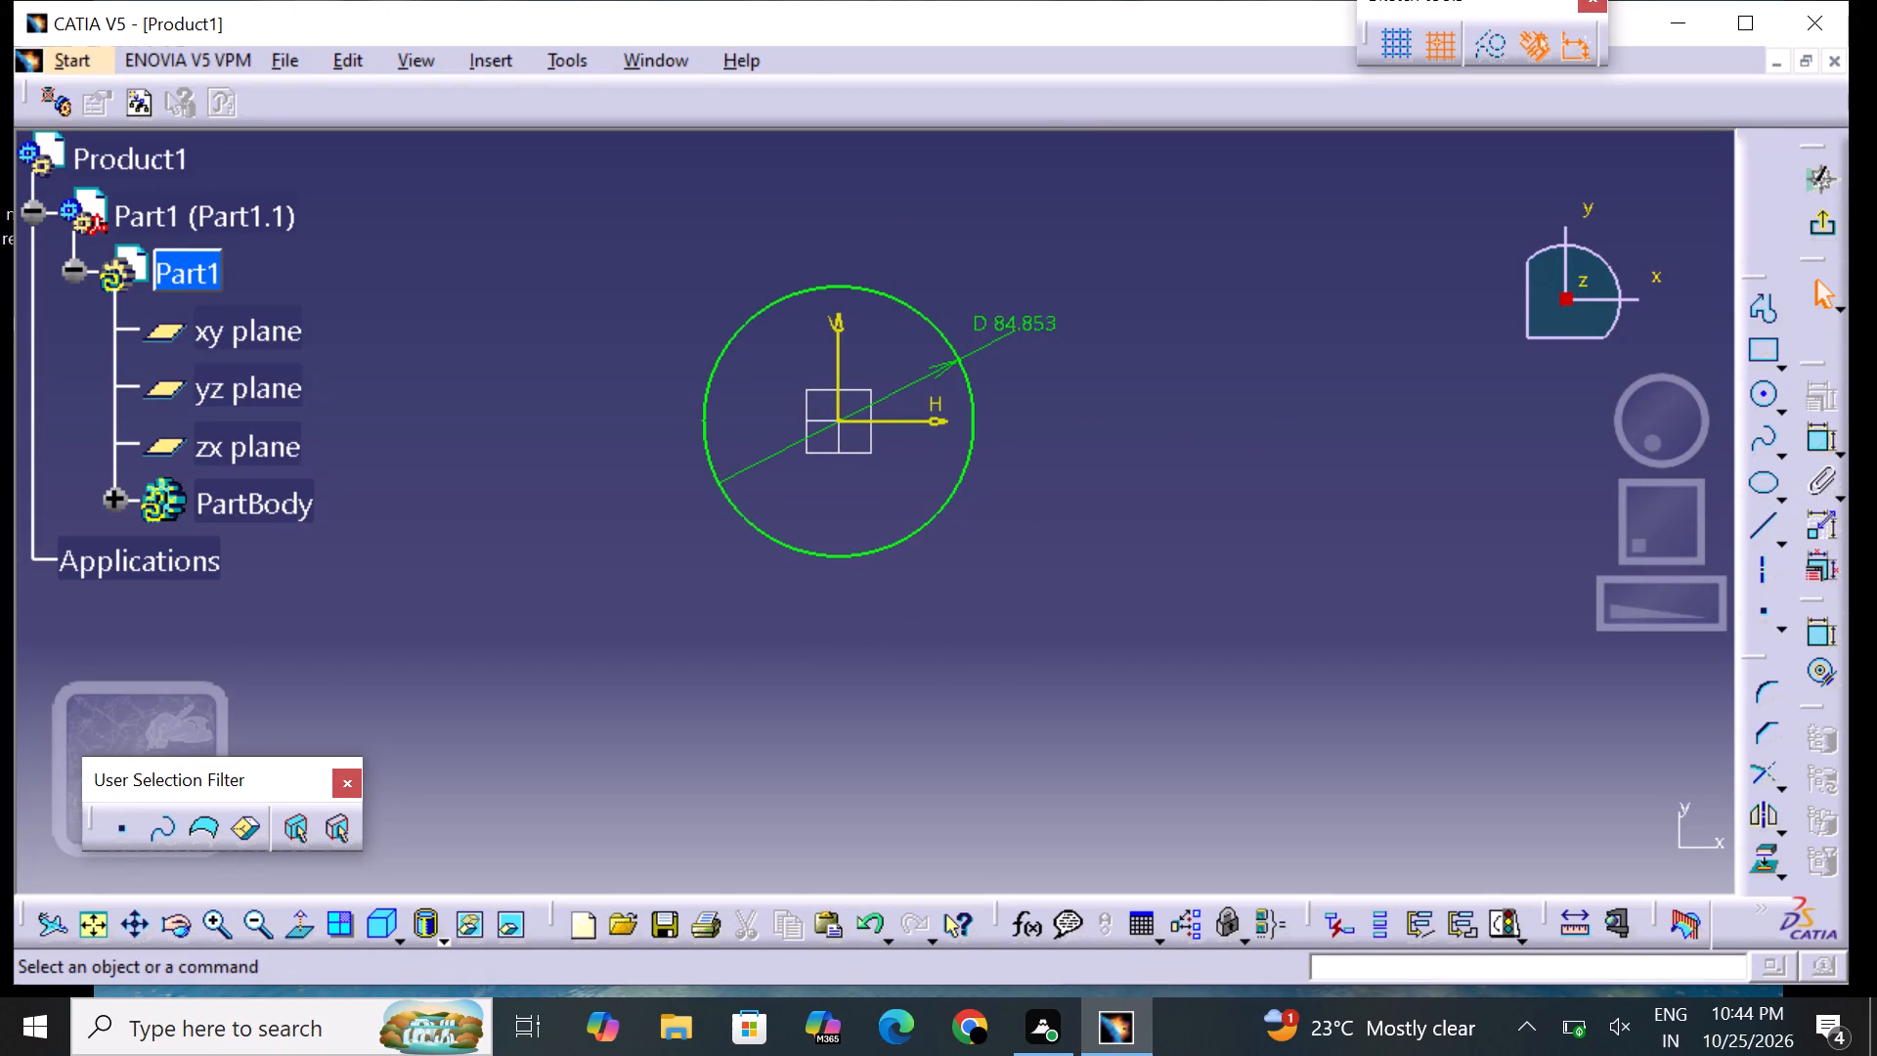
double_click(1028, 318)
key(BackSpace)
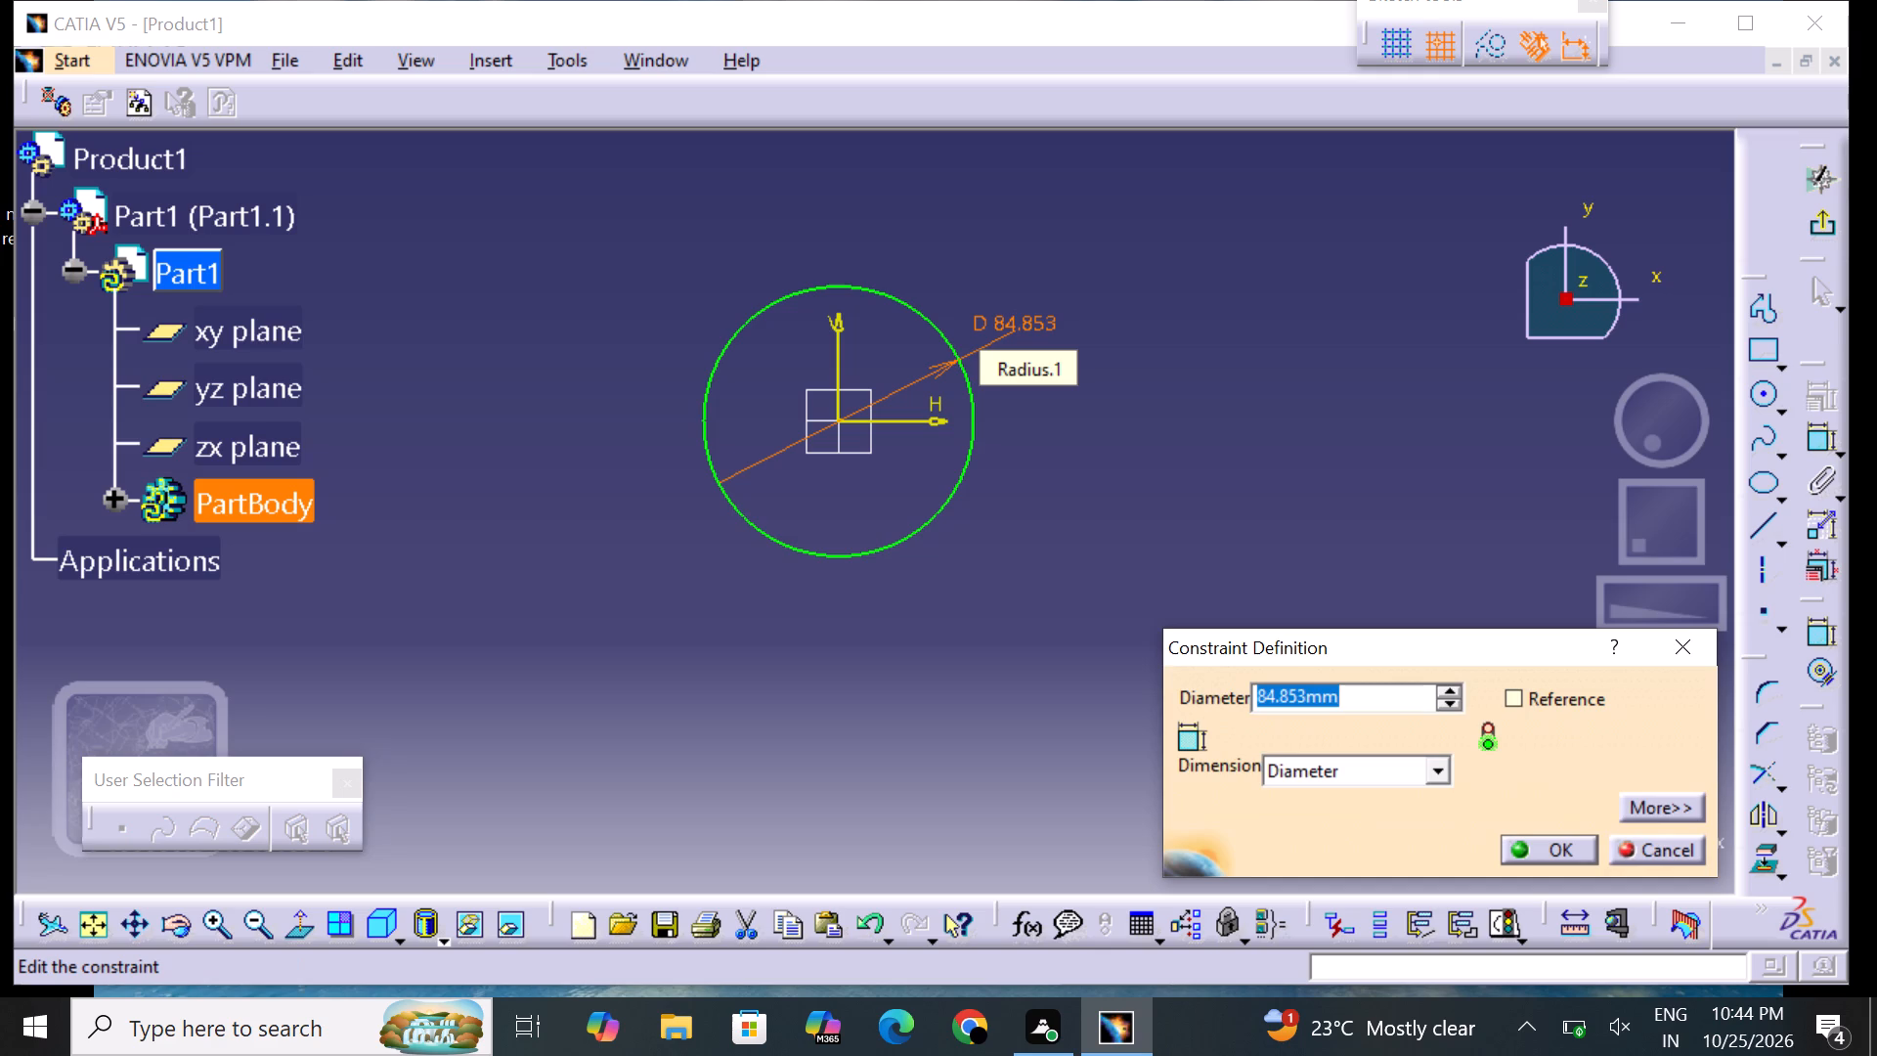
text(50)
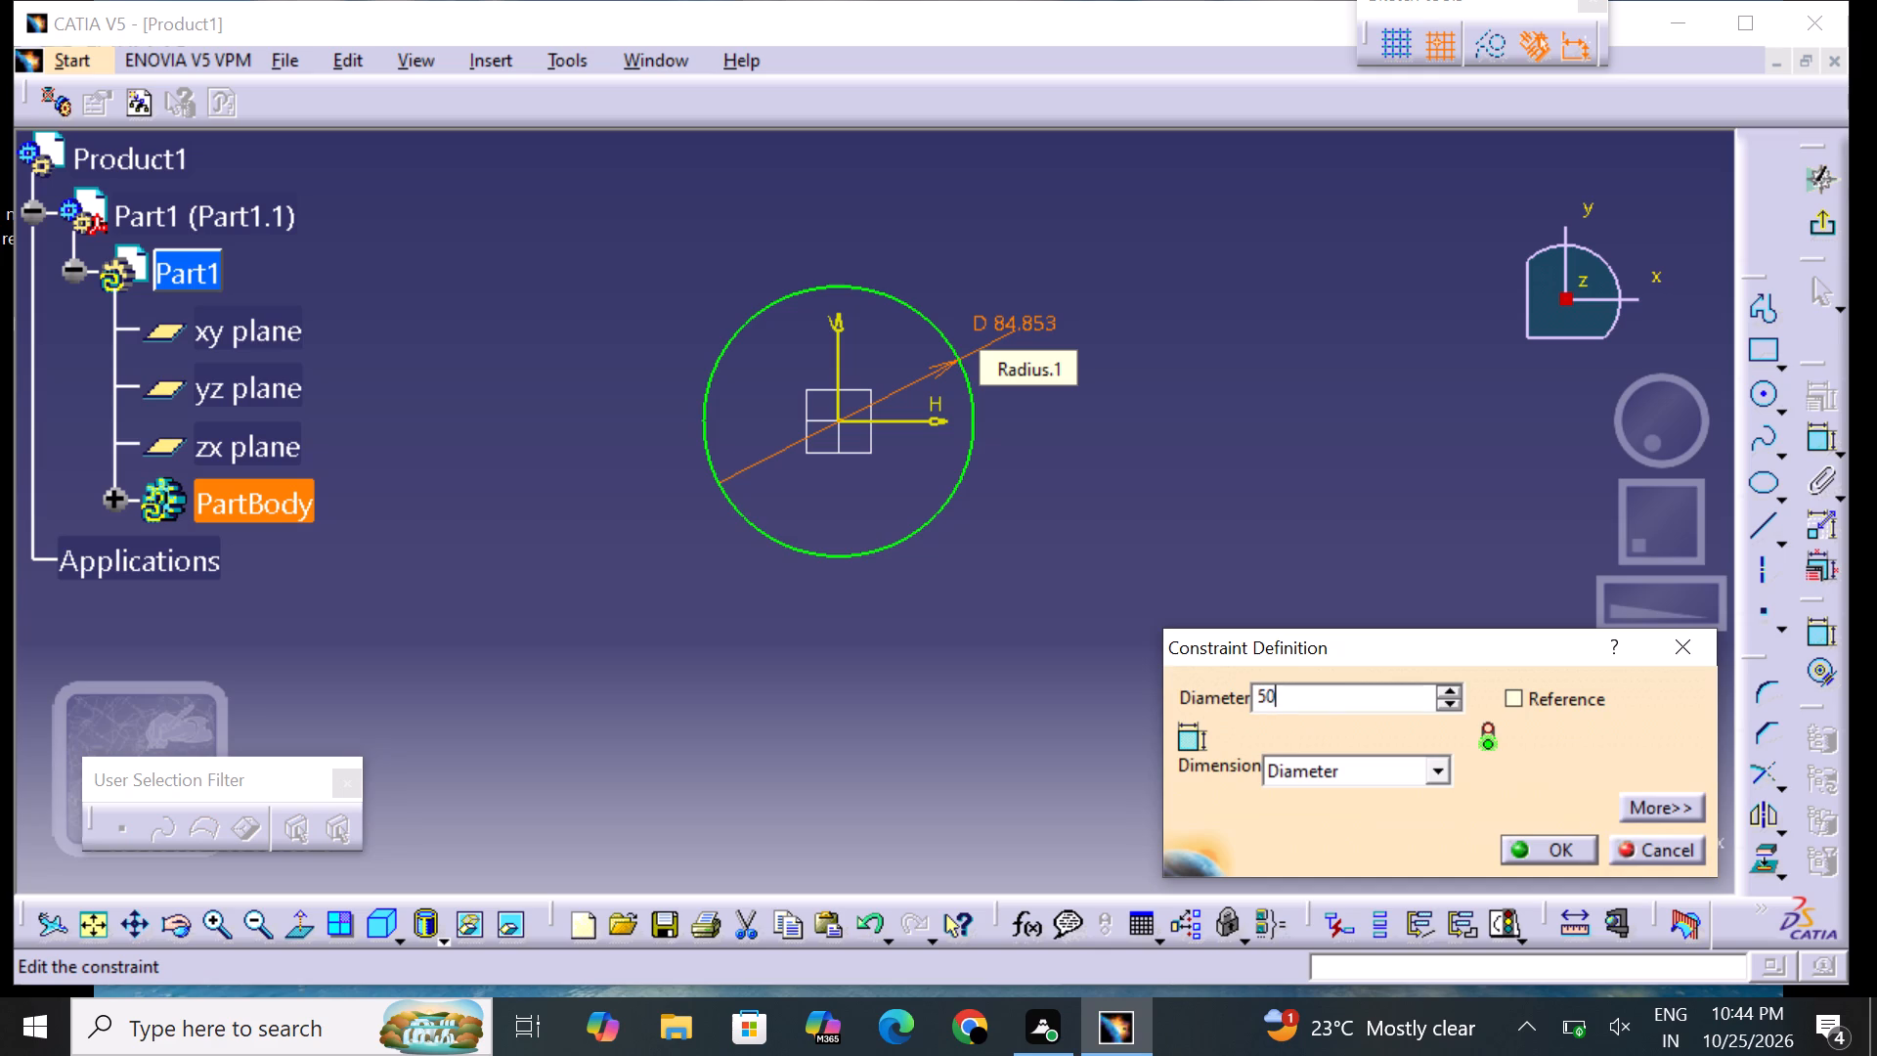
key(Return)
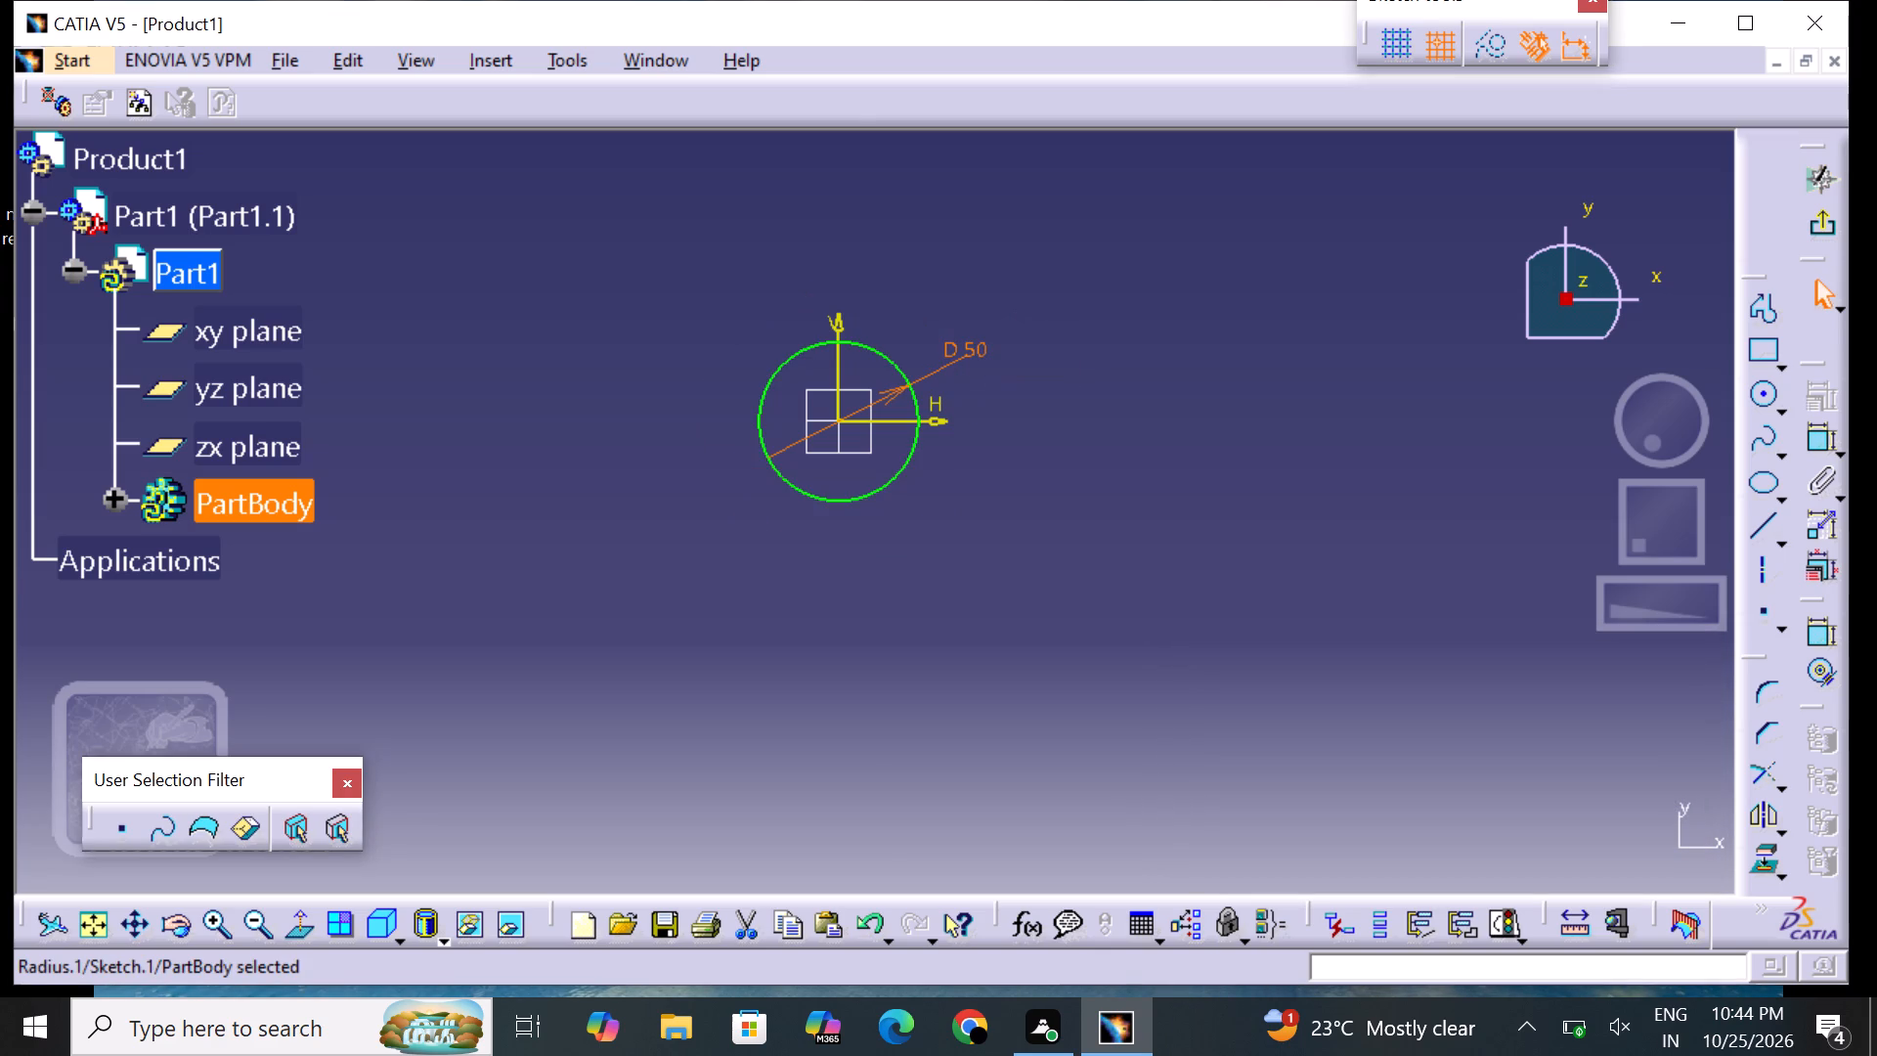
click(1032, 465)
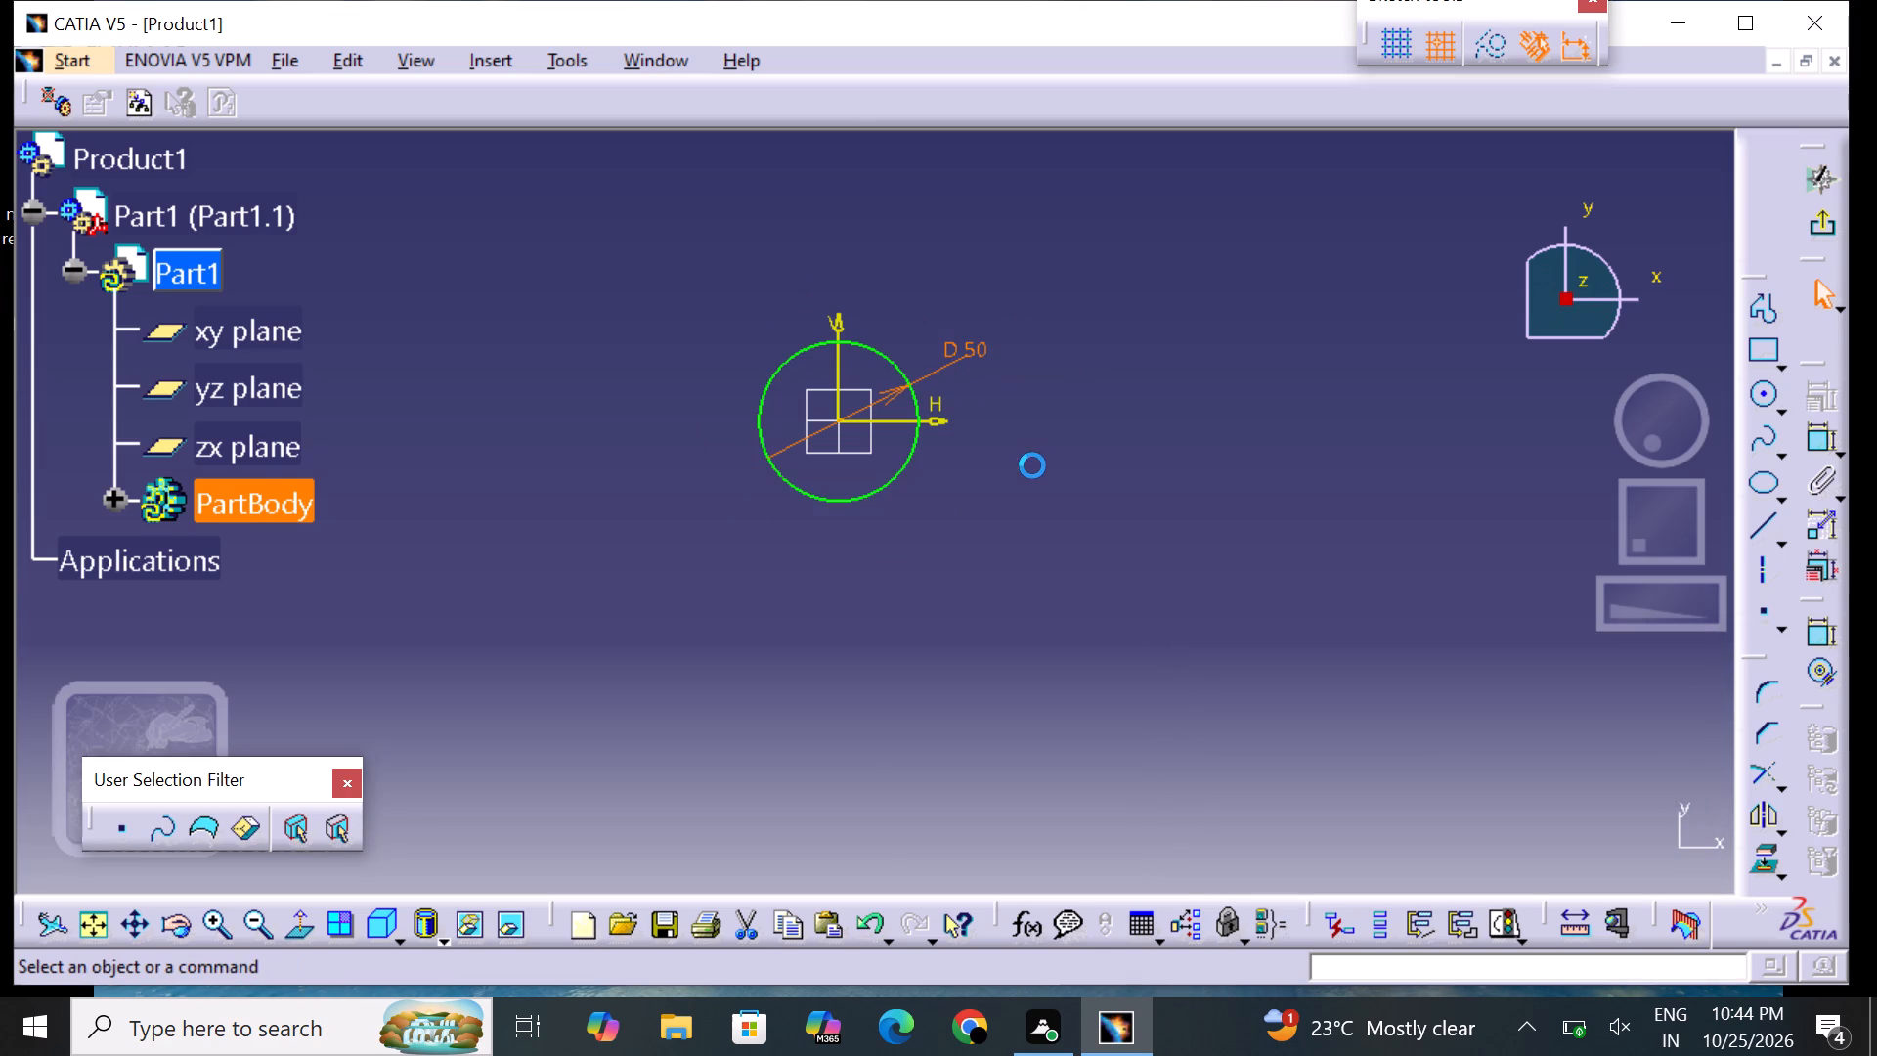
Sketch two circles about 28 mm in diameter below the origin circle, centred at about H -70, V -90 and H 60, V -90 mm.
click(1757, 411)
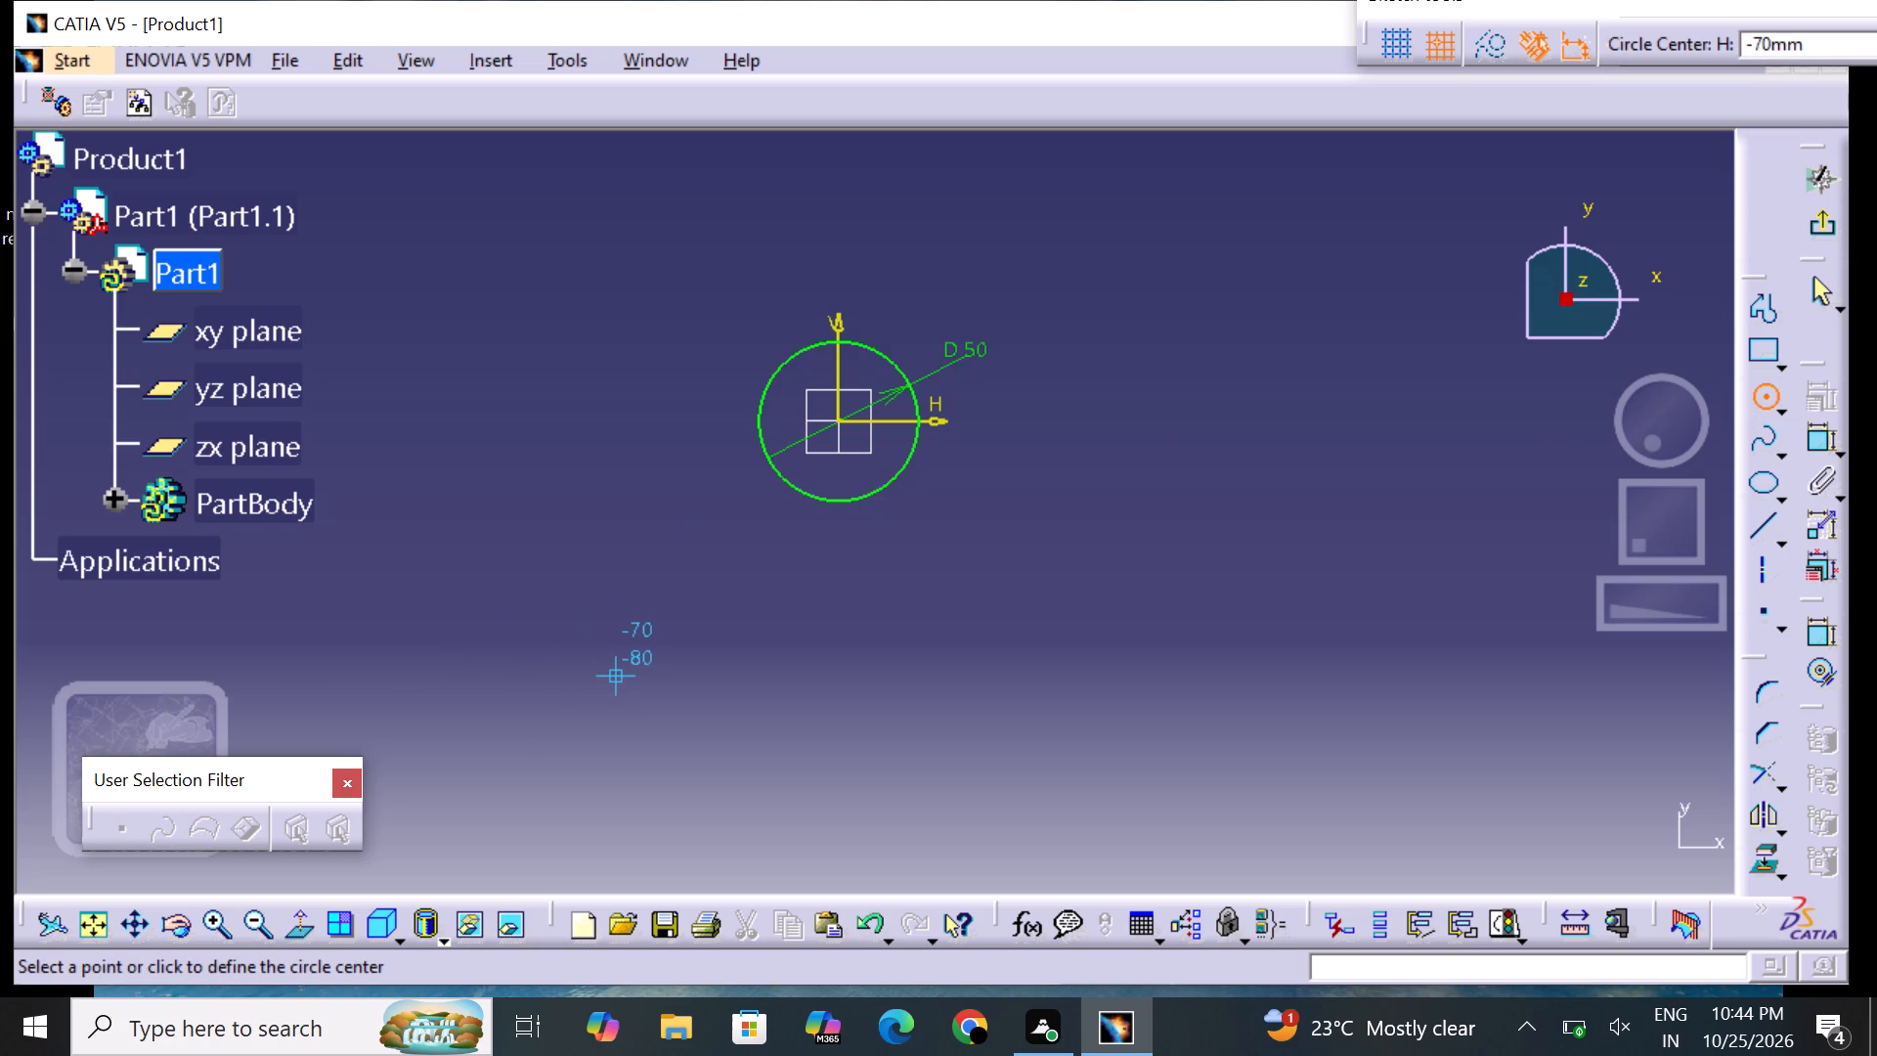
click(606, 700)
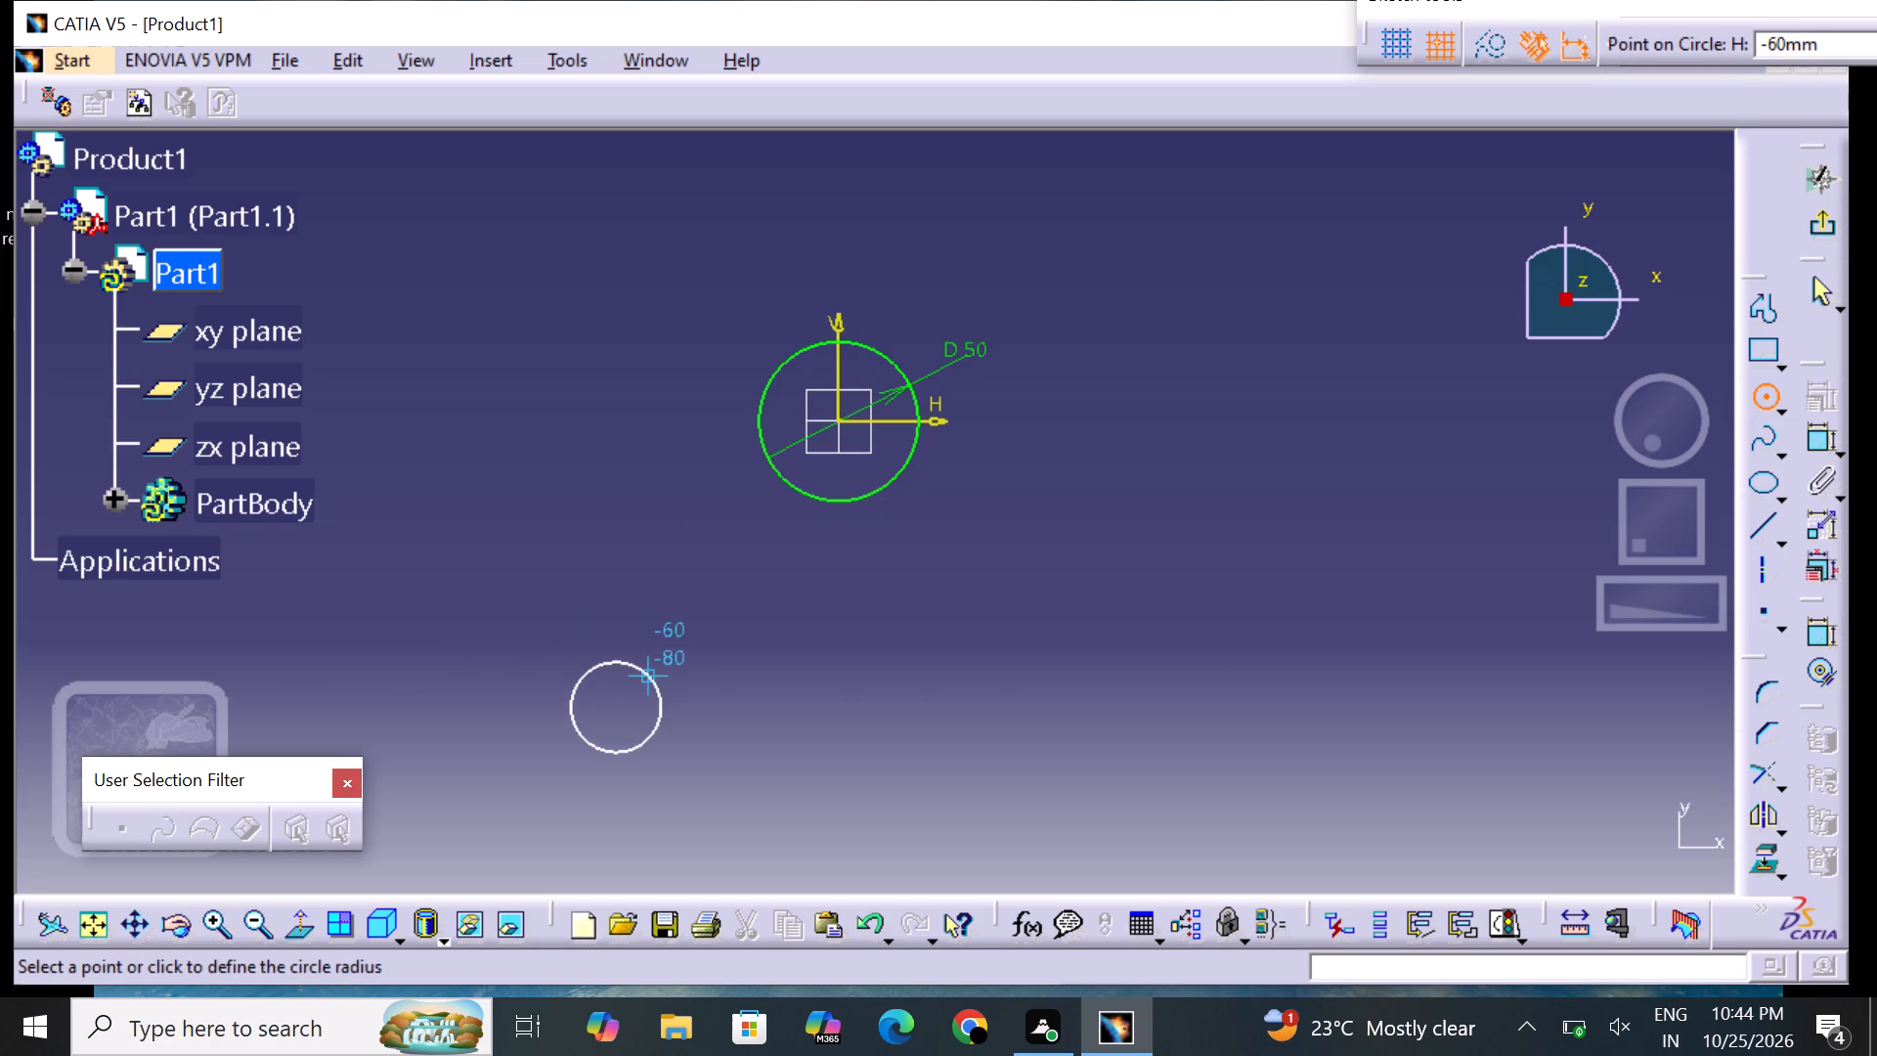
click(642, 671)
click(1762, 401)
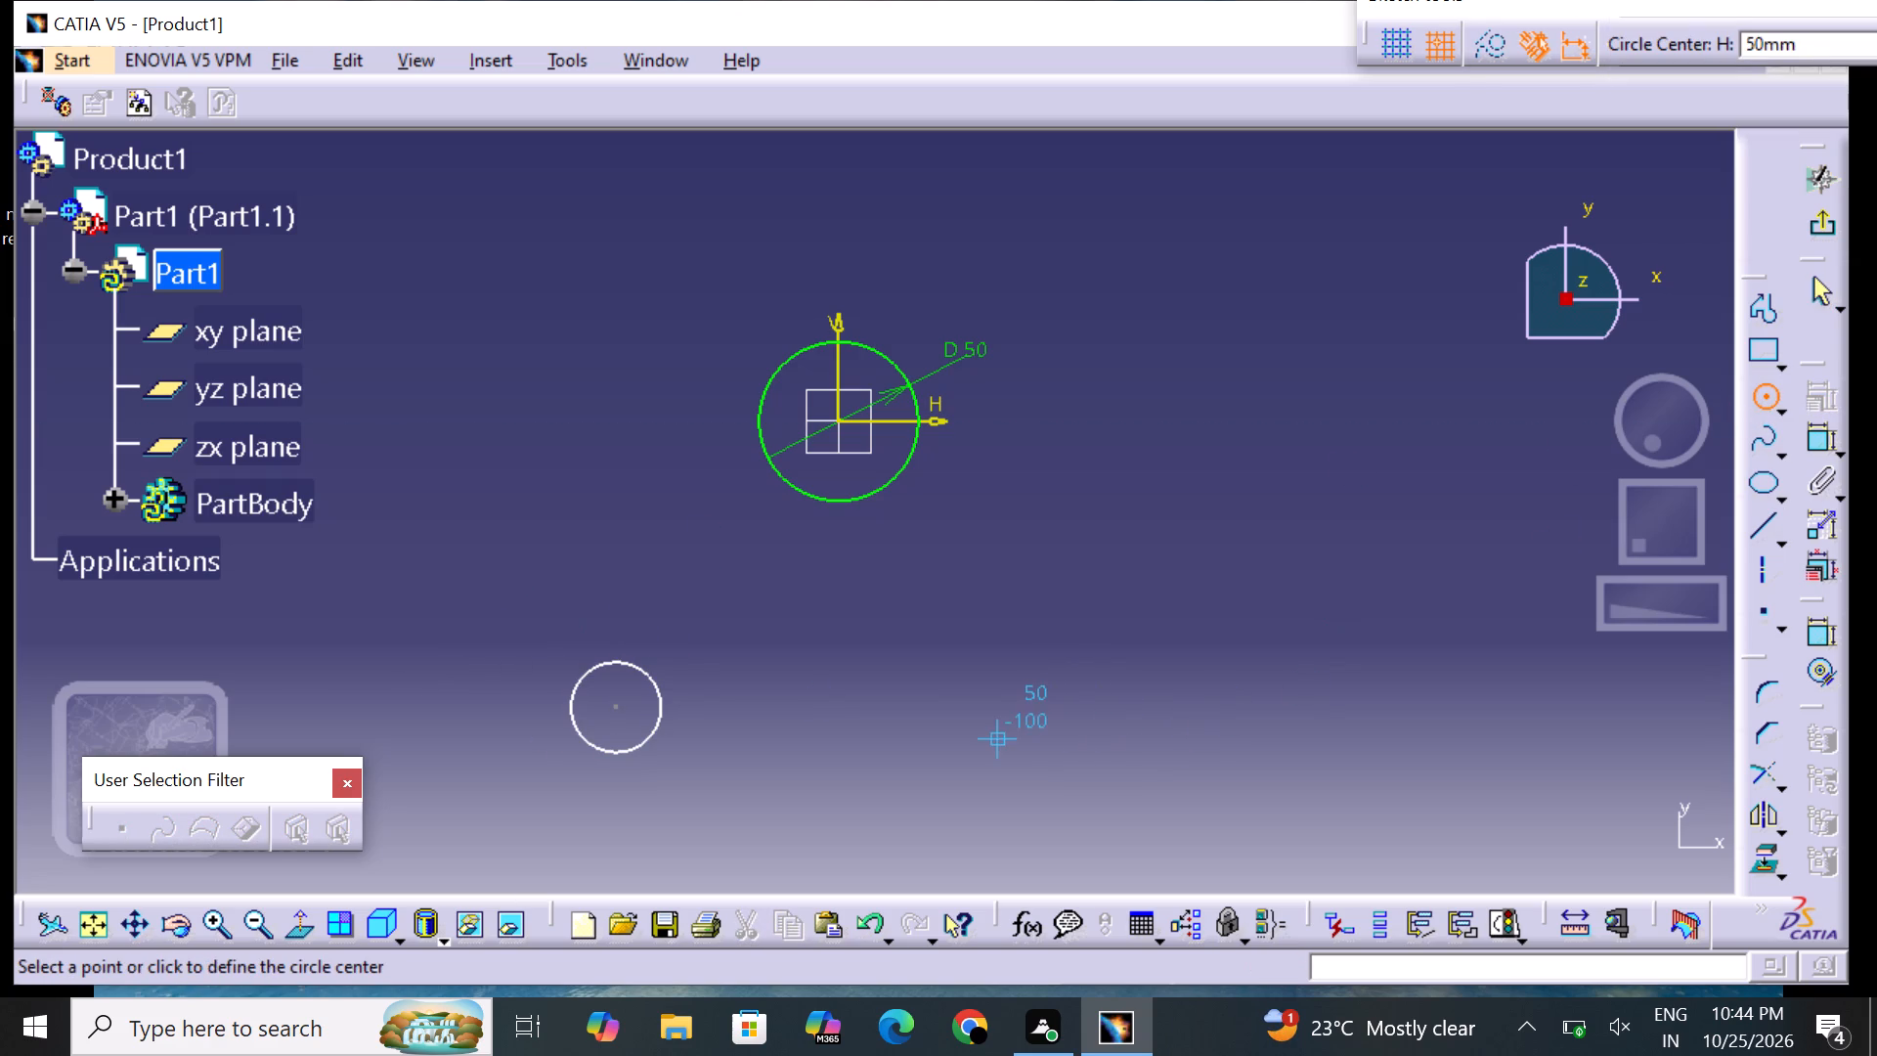
click(1025, 714)
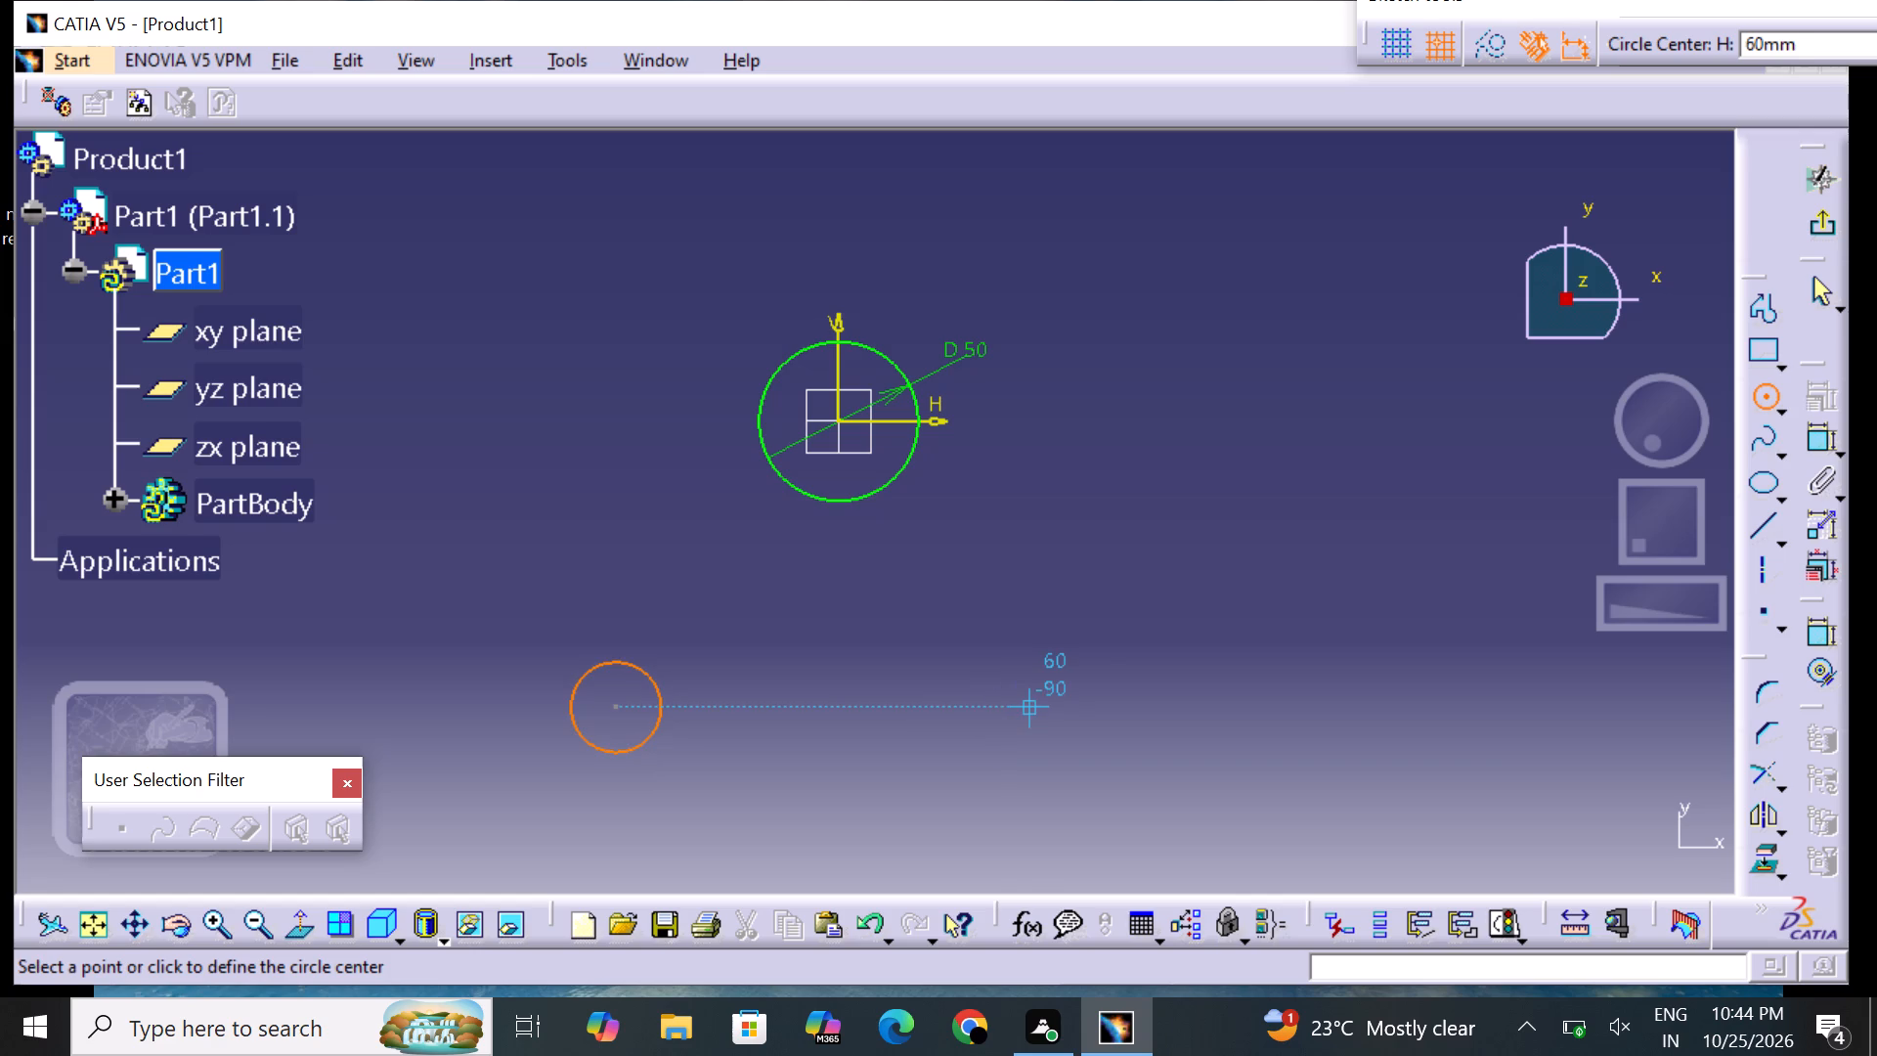
click(1054, 679)
click(1215, 705)
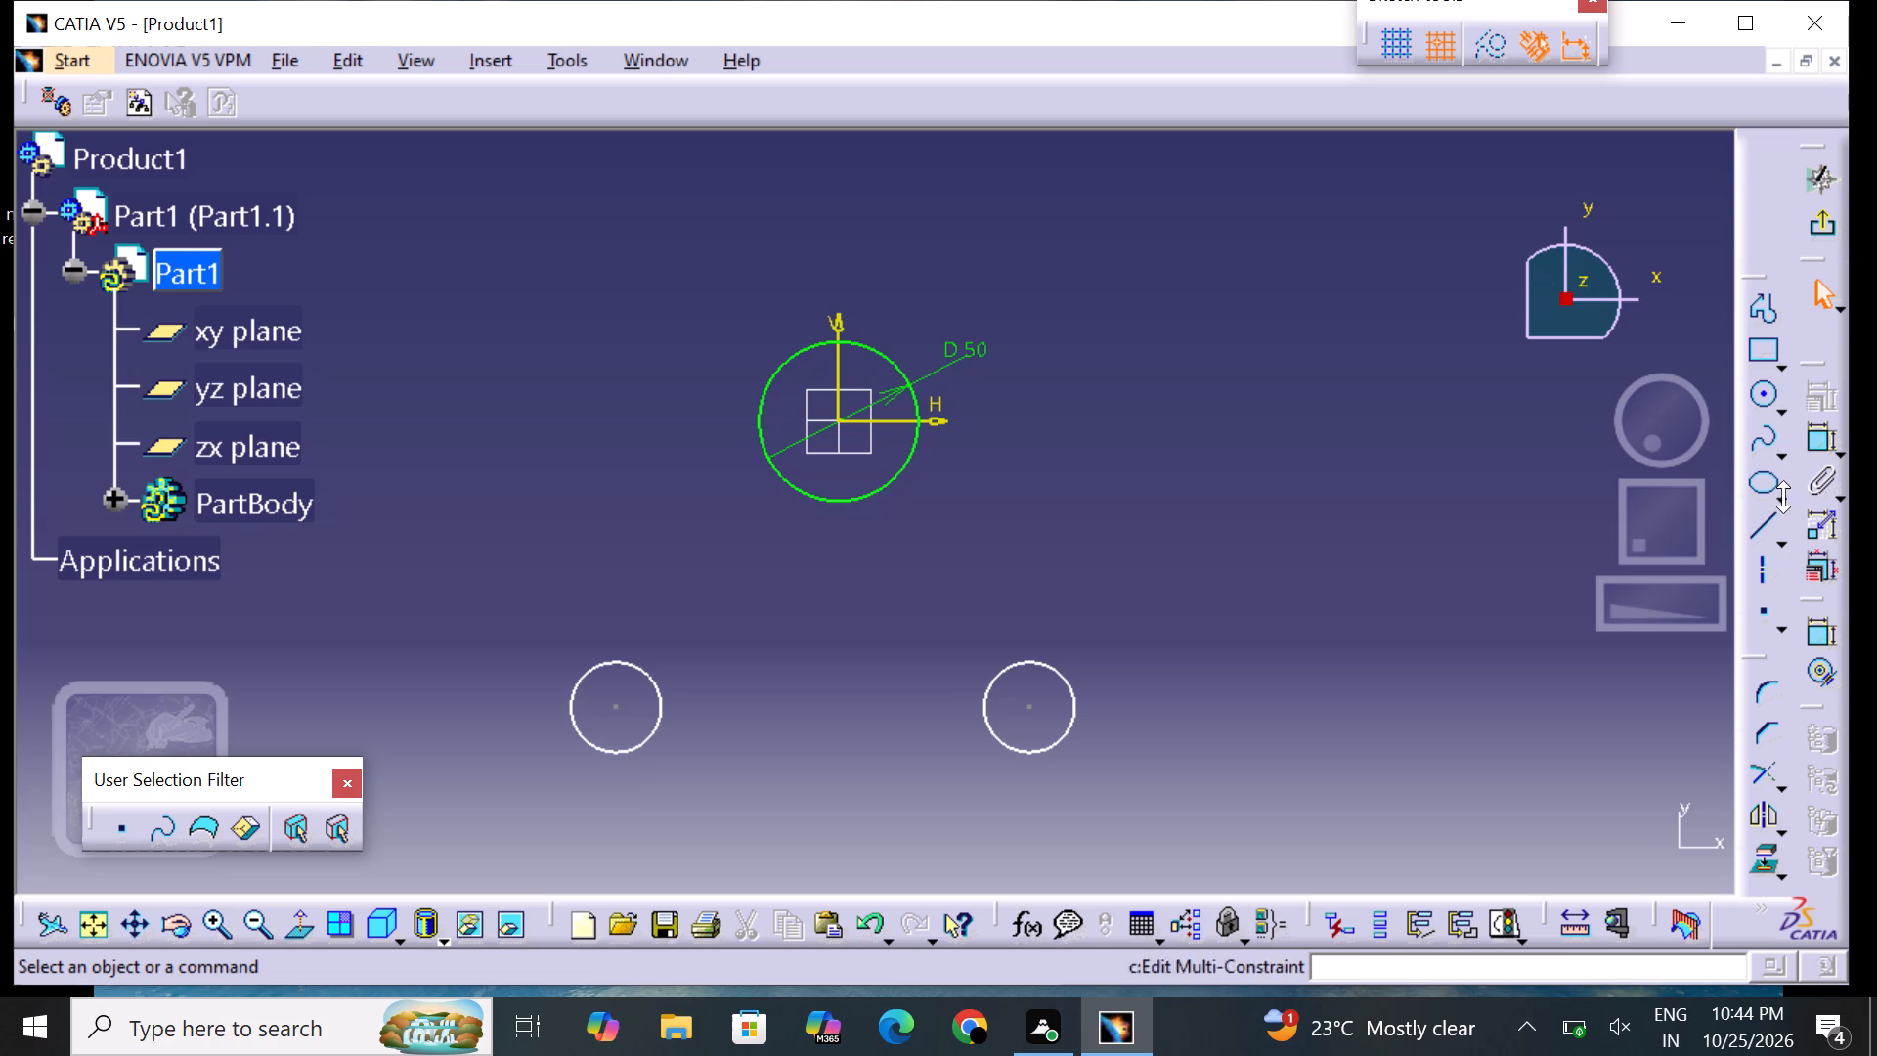
Dimension the diameter of the lower circle on the positive H side and set it to 14 mm.
click(1816, 427)
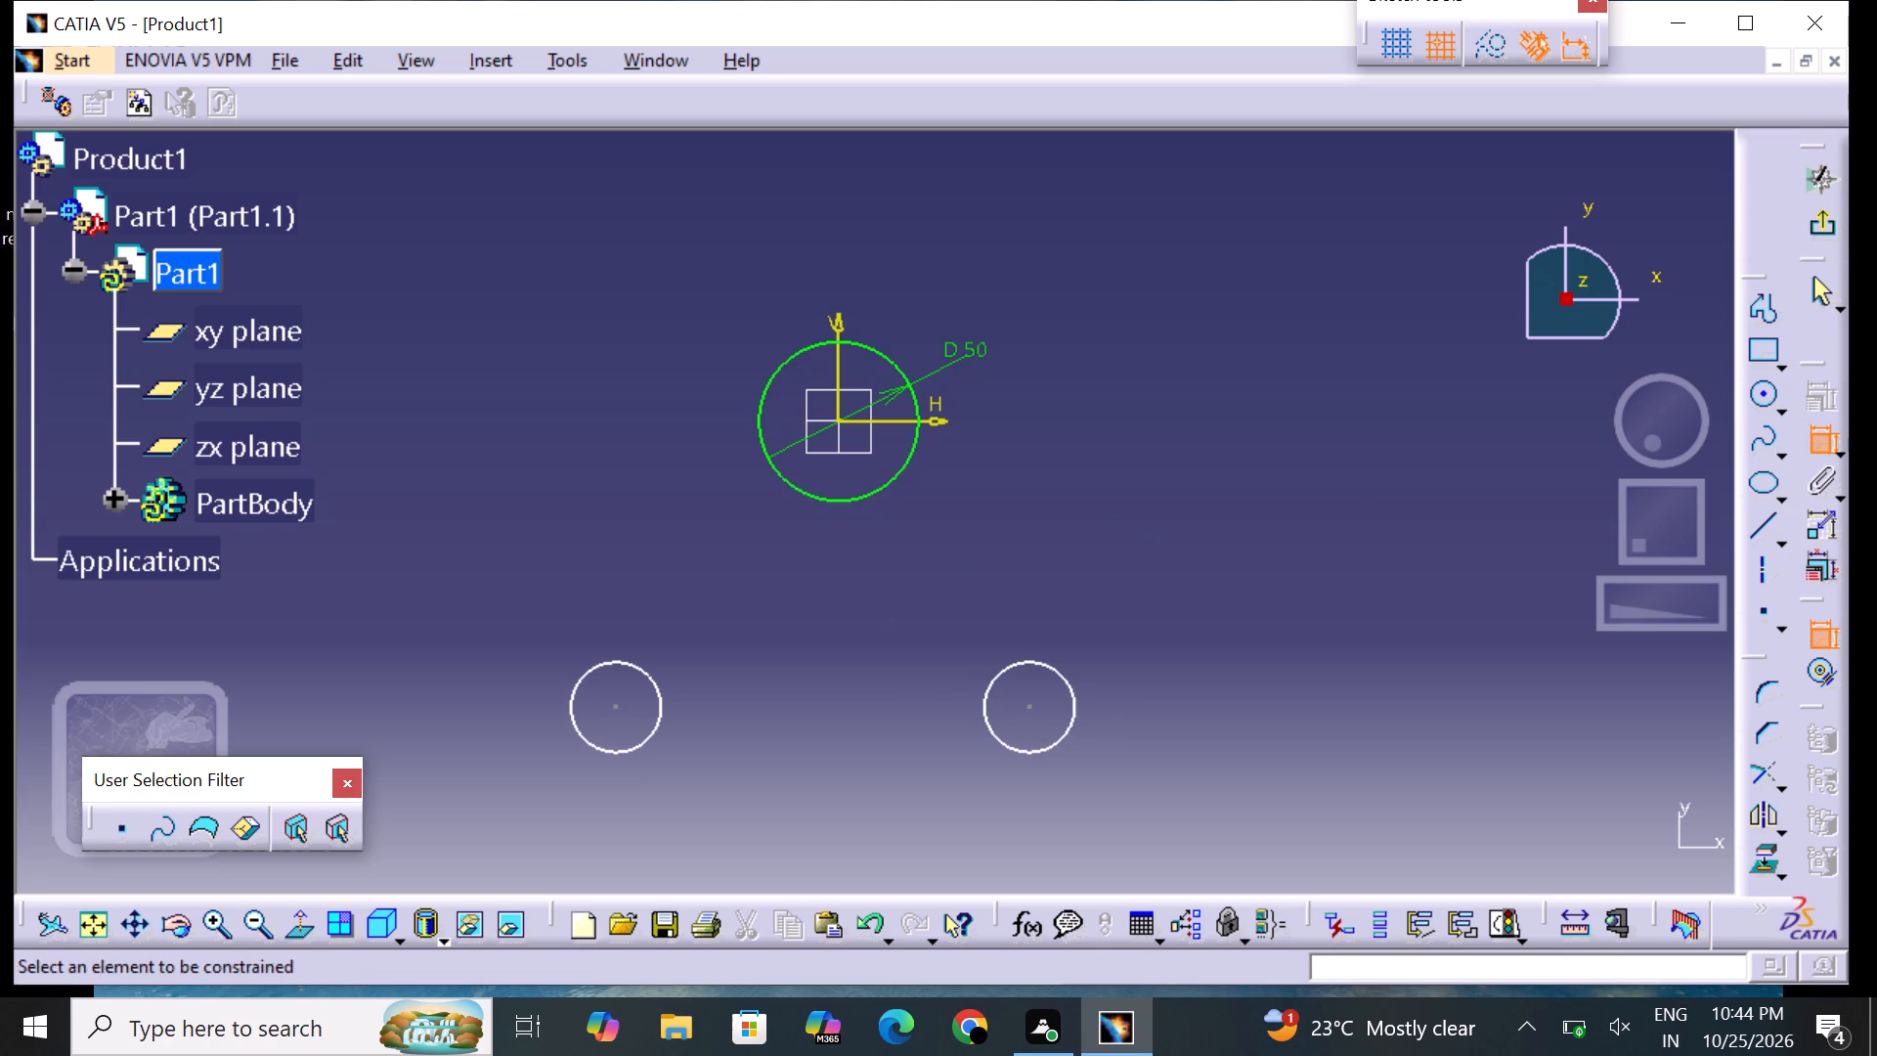
click(1070, 703)
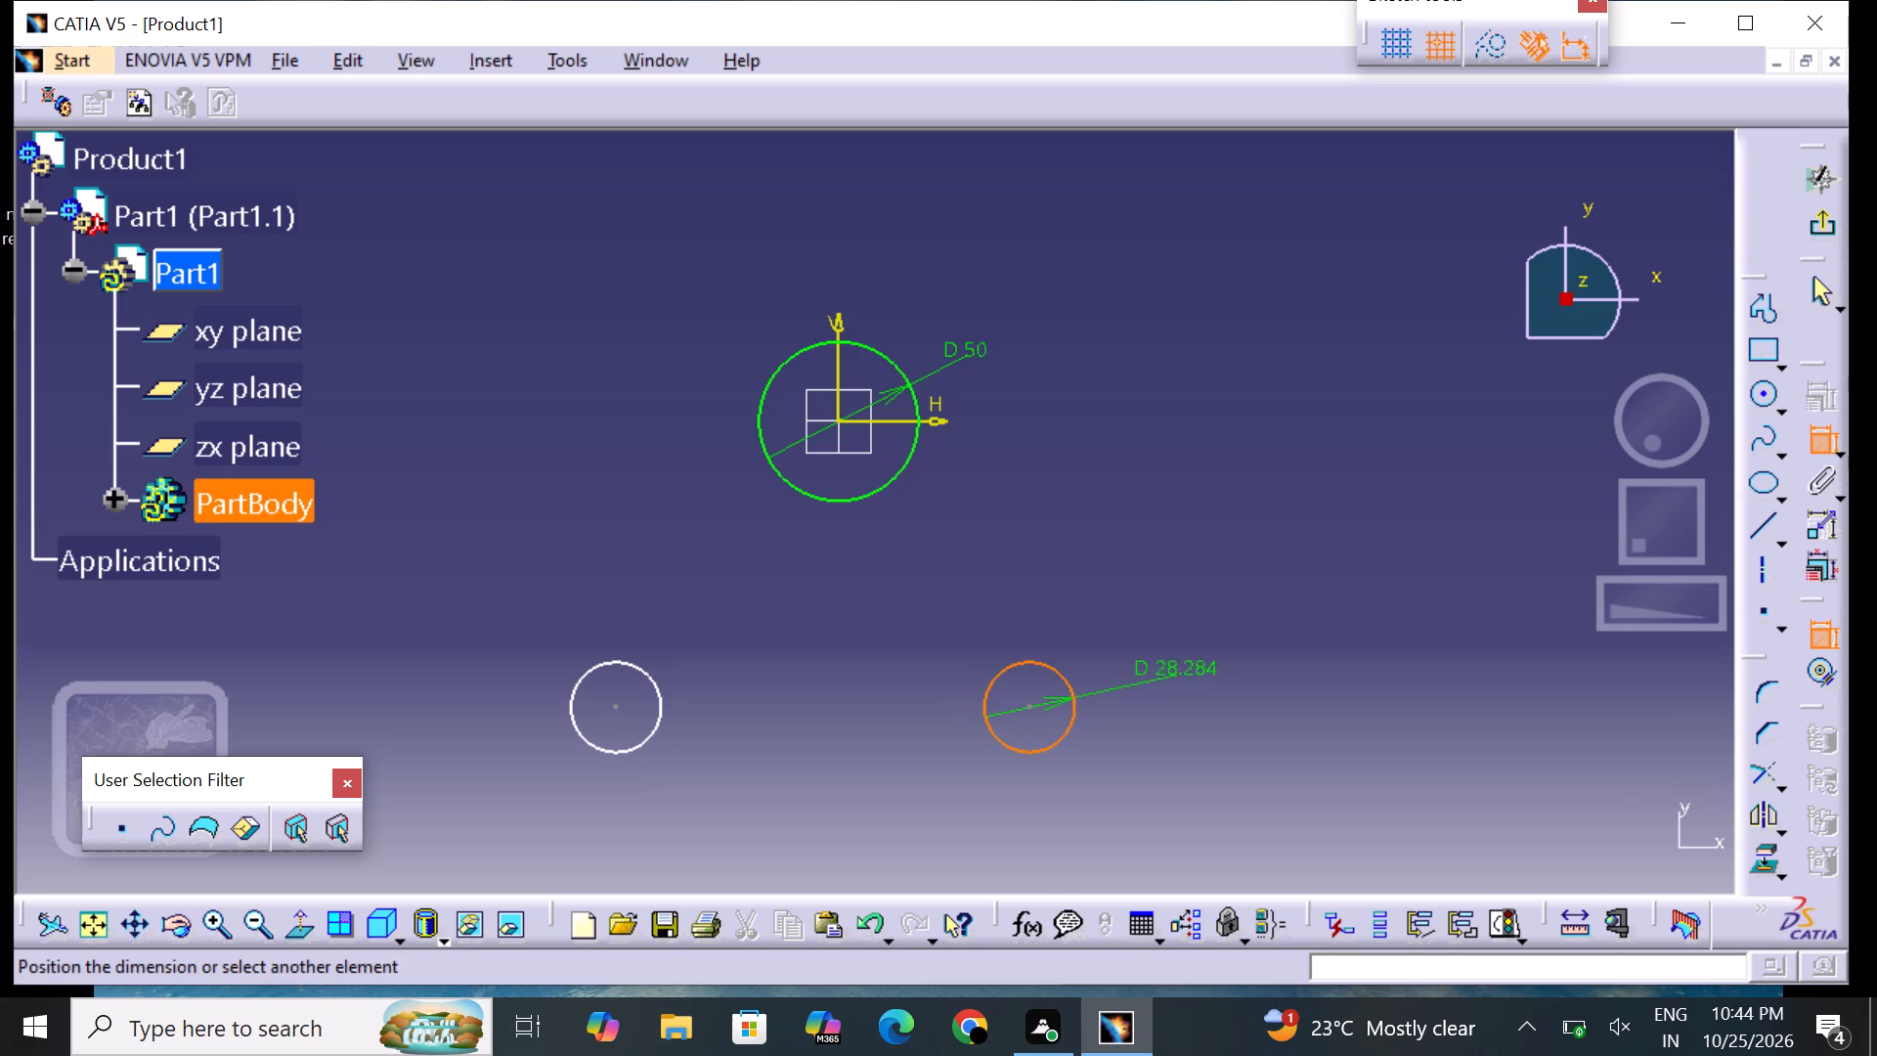
click(1177, 674)
double_click(1182, 669)
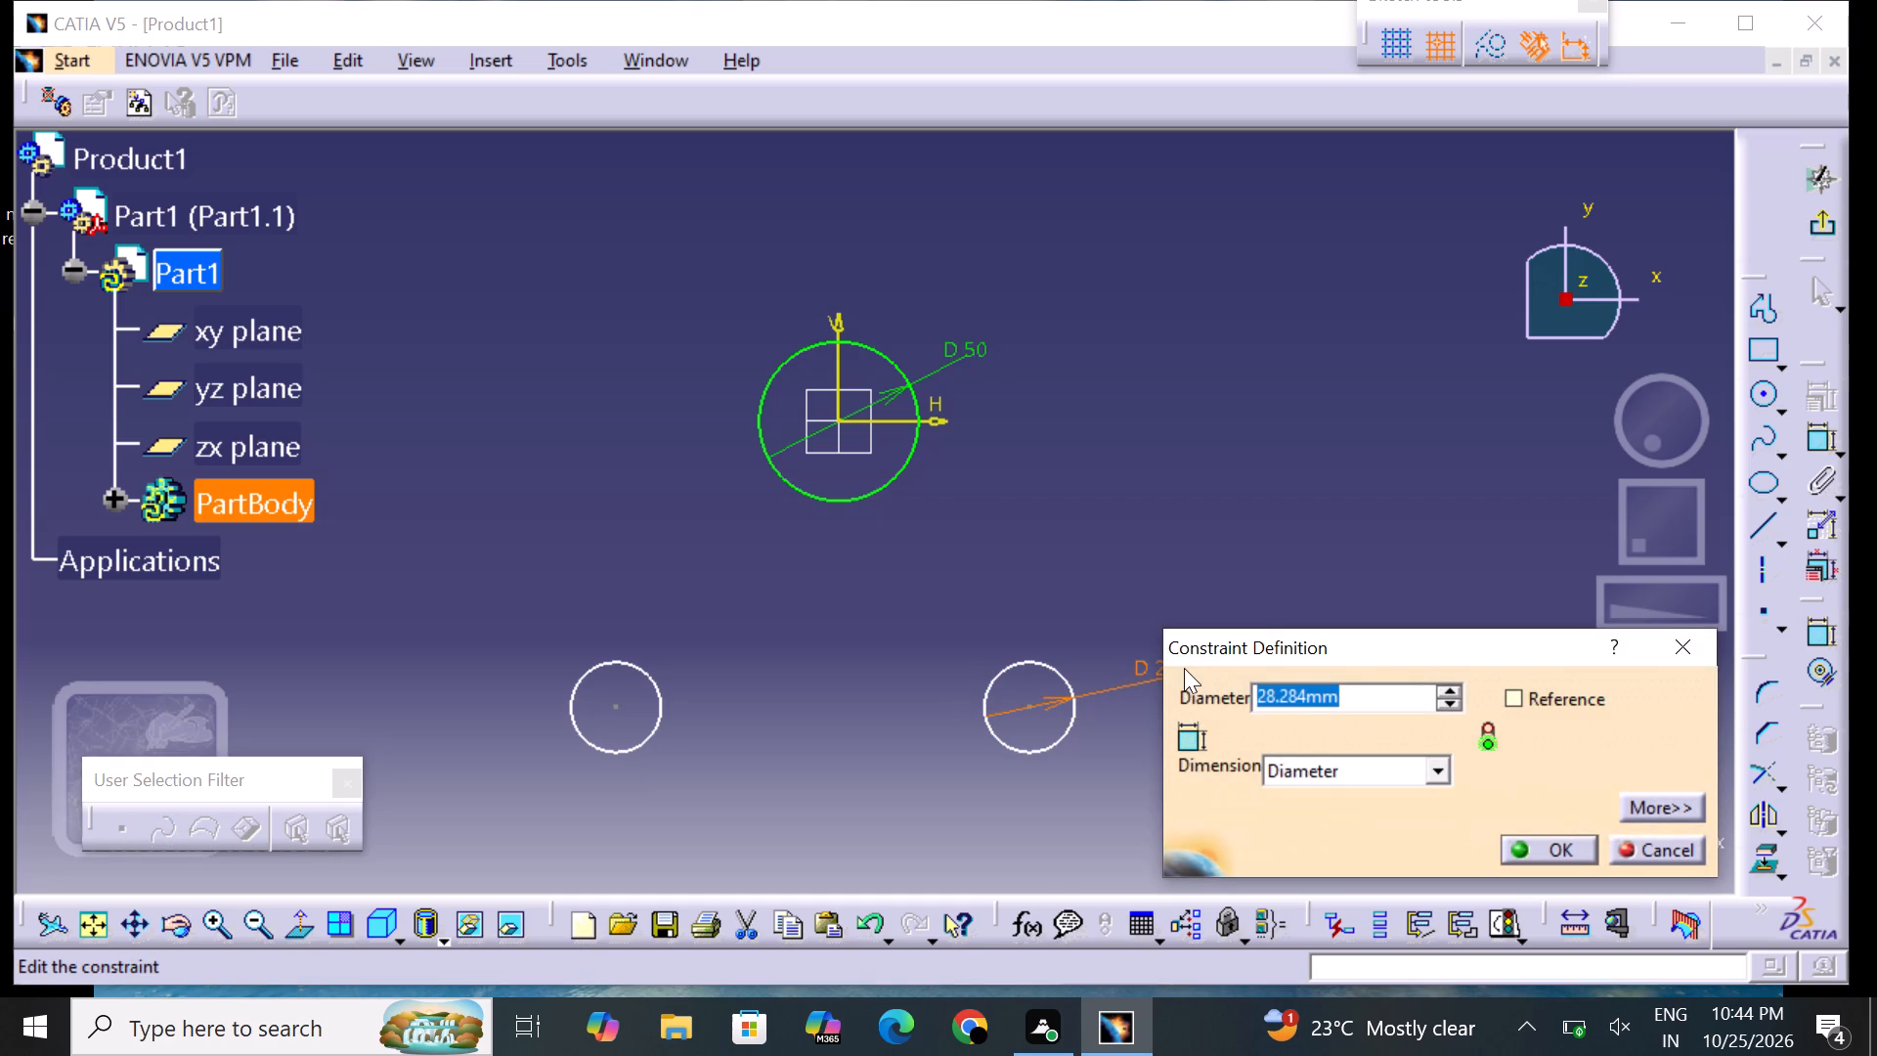
key(BackSpace)
text(14)
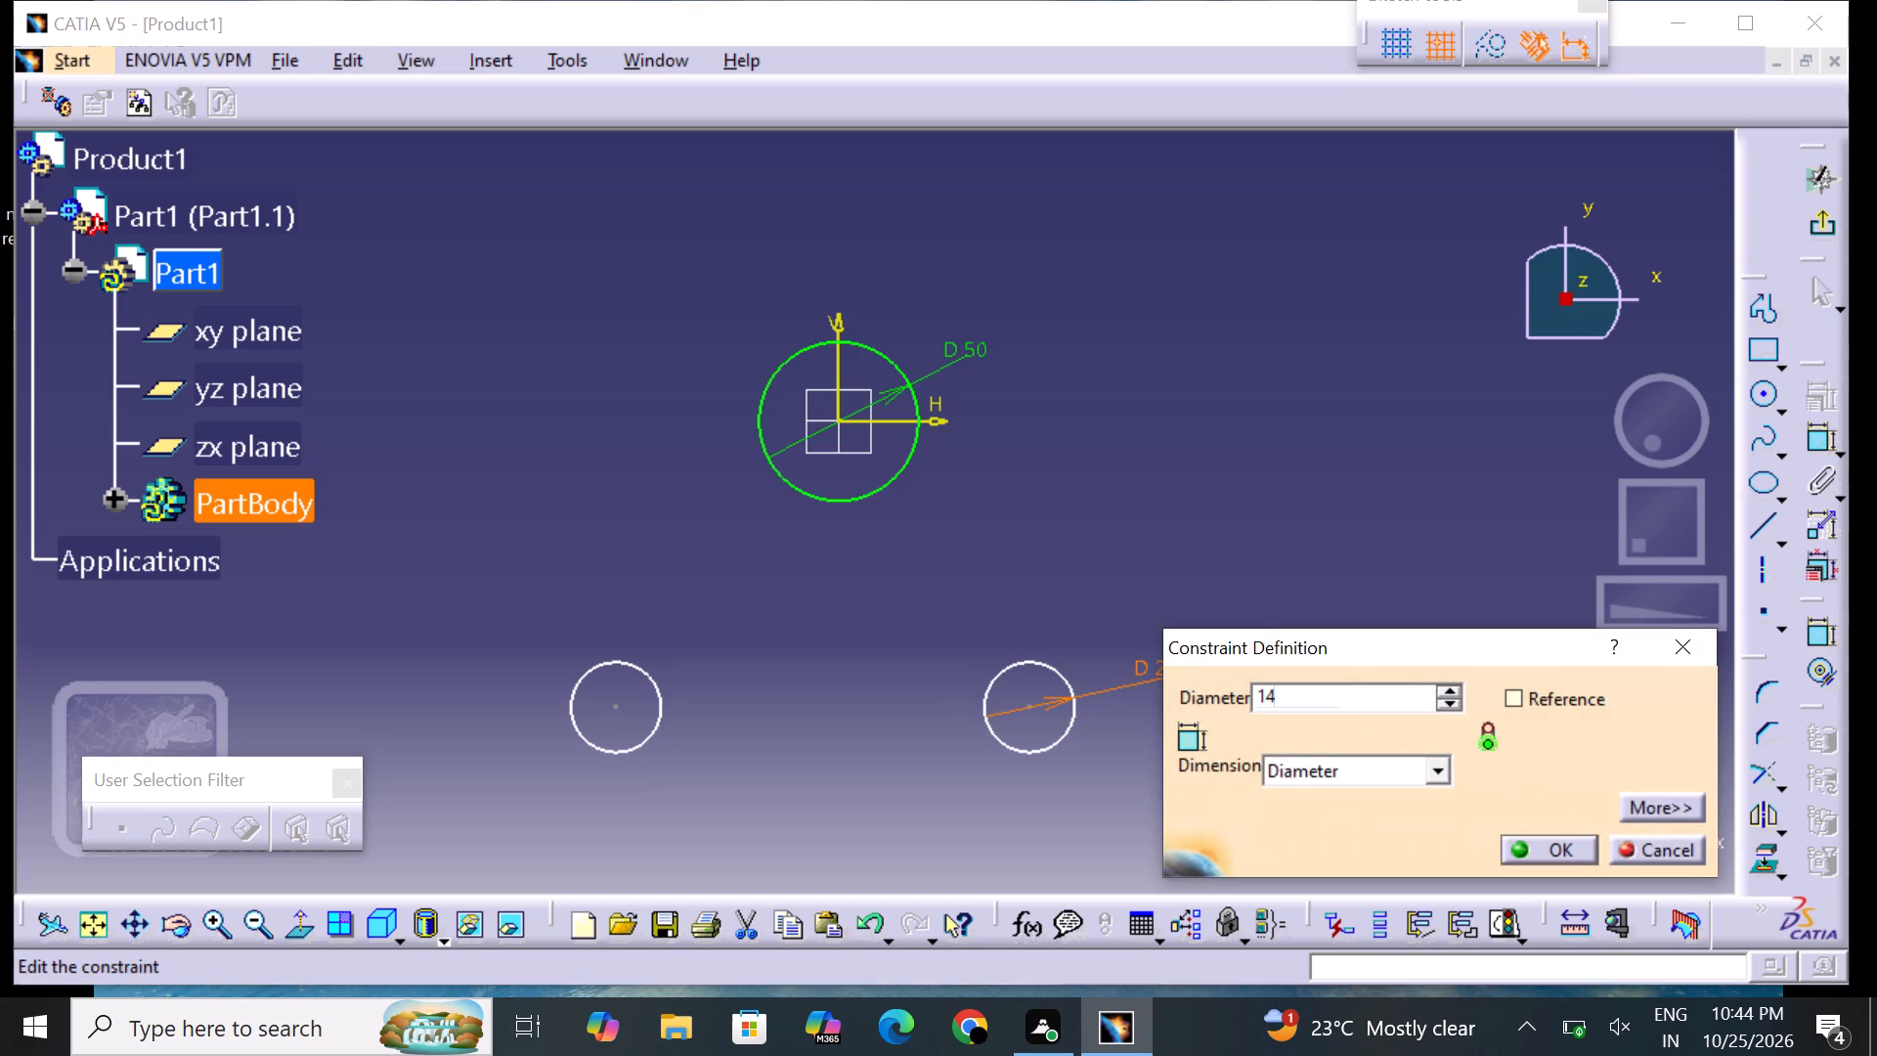
key(Return)
click(1241, 594)
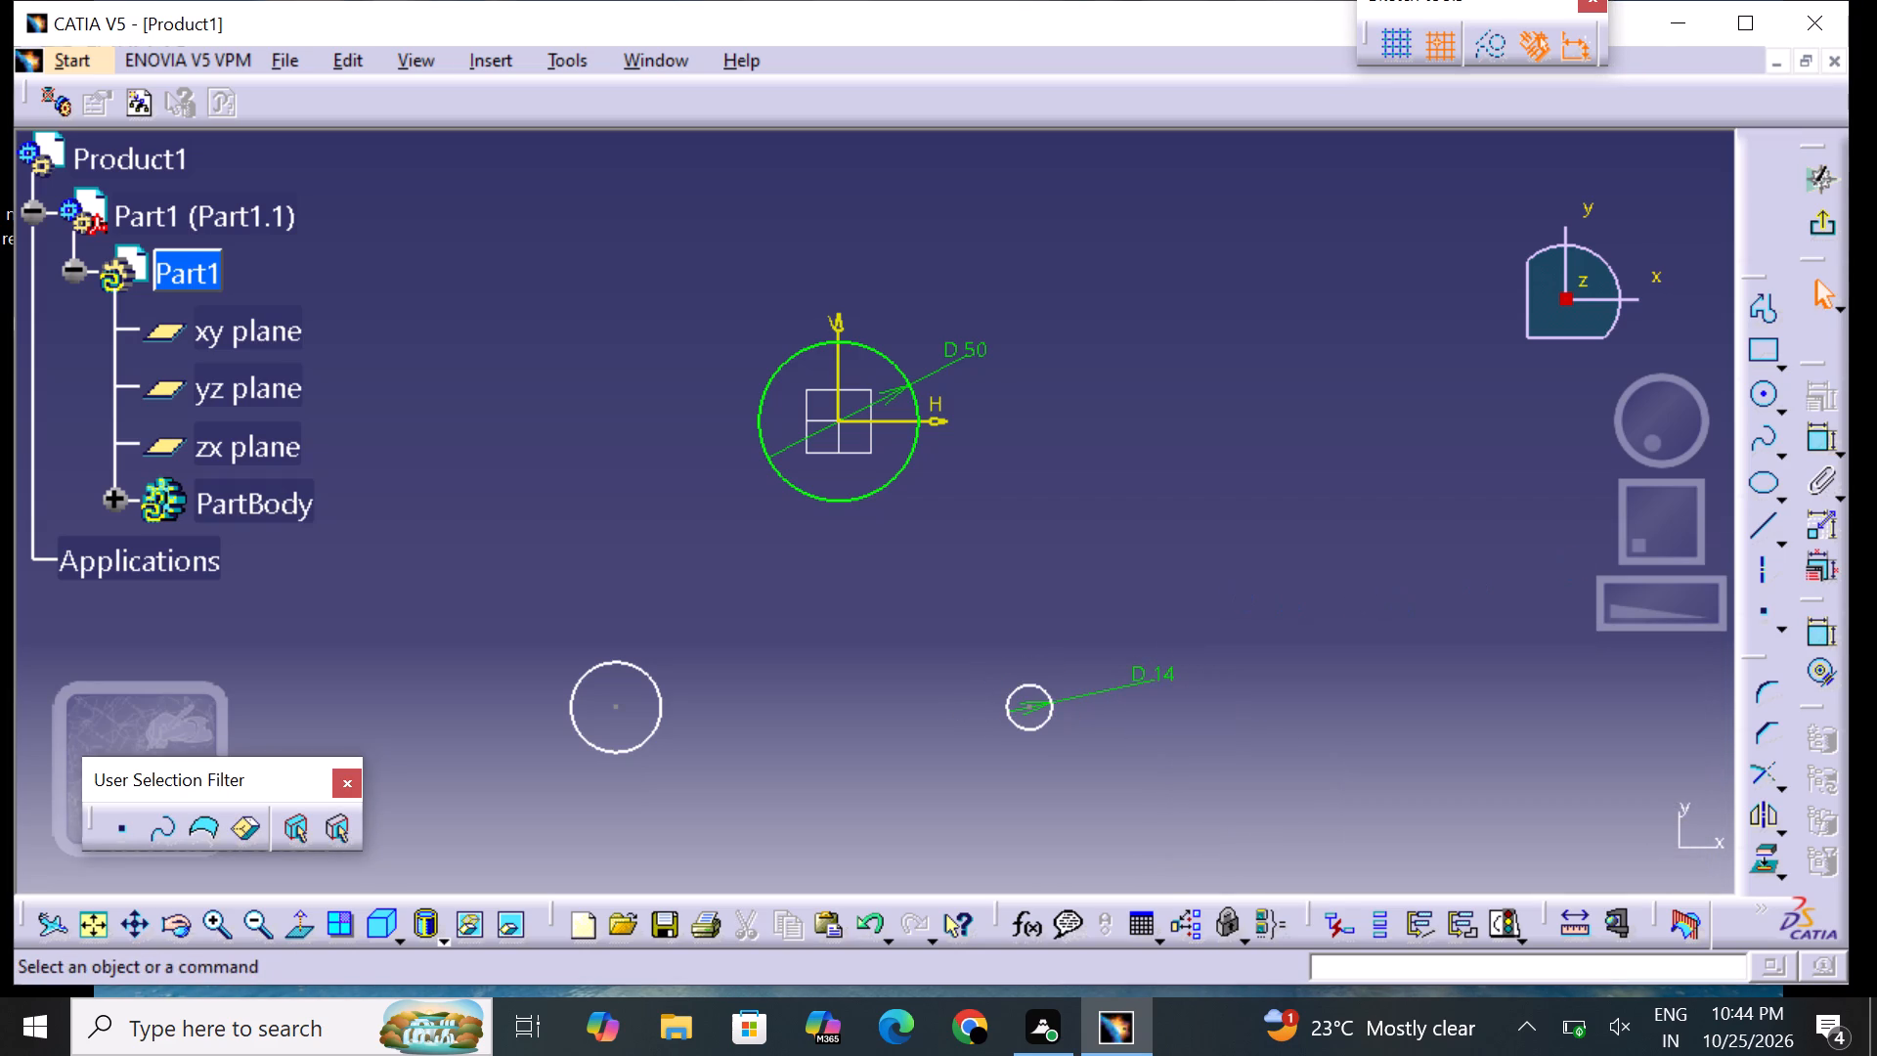
Dimension the diameter of the lower circle on the negative H side and set it to 14 mm.
click(1821, 453)
click(591, 672)
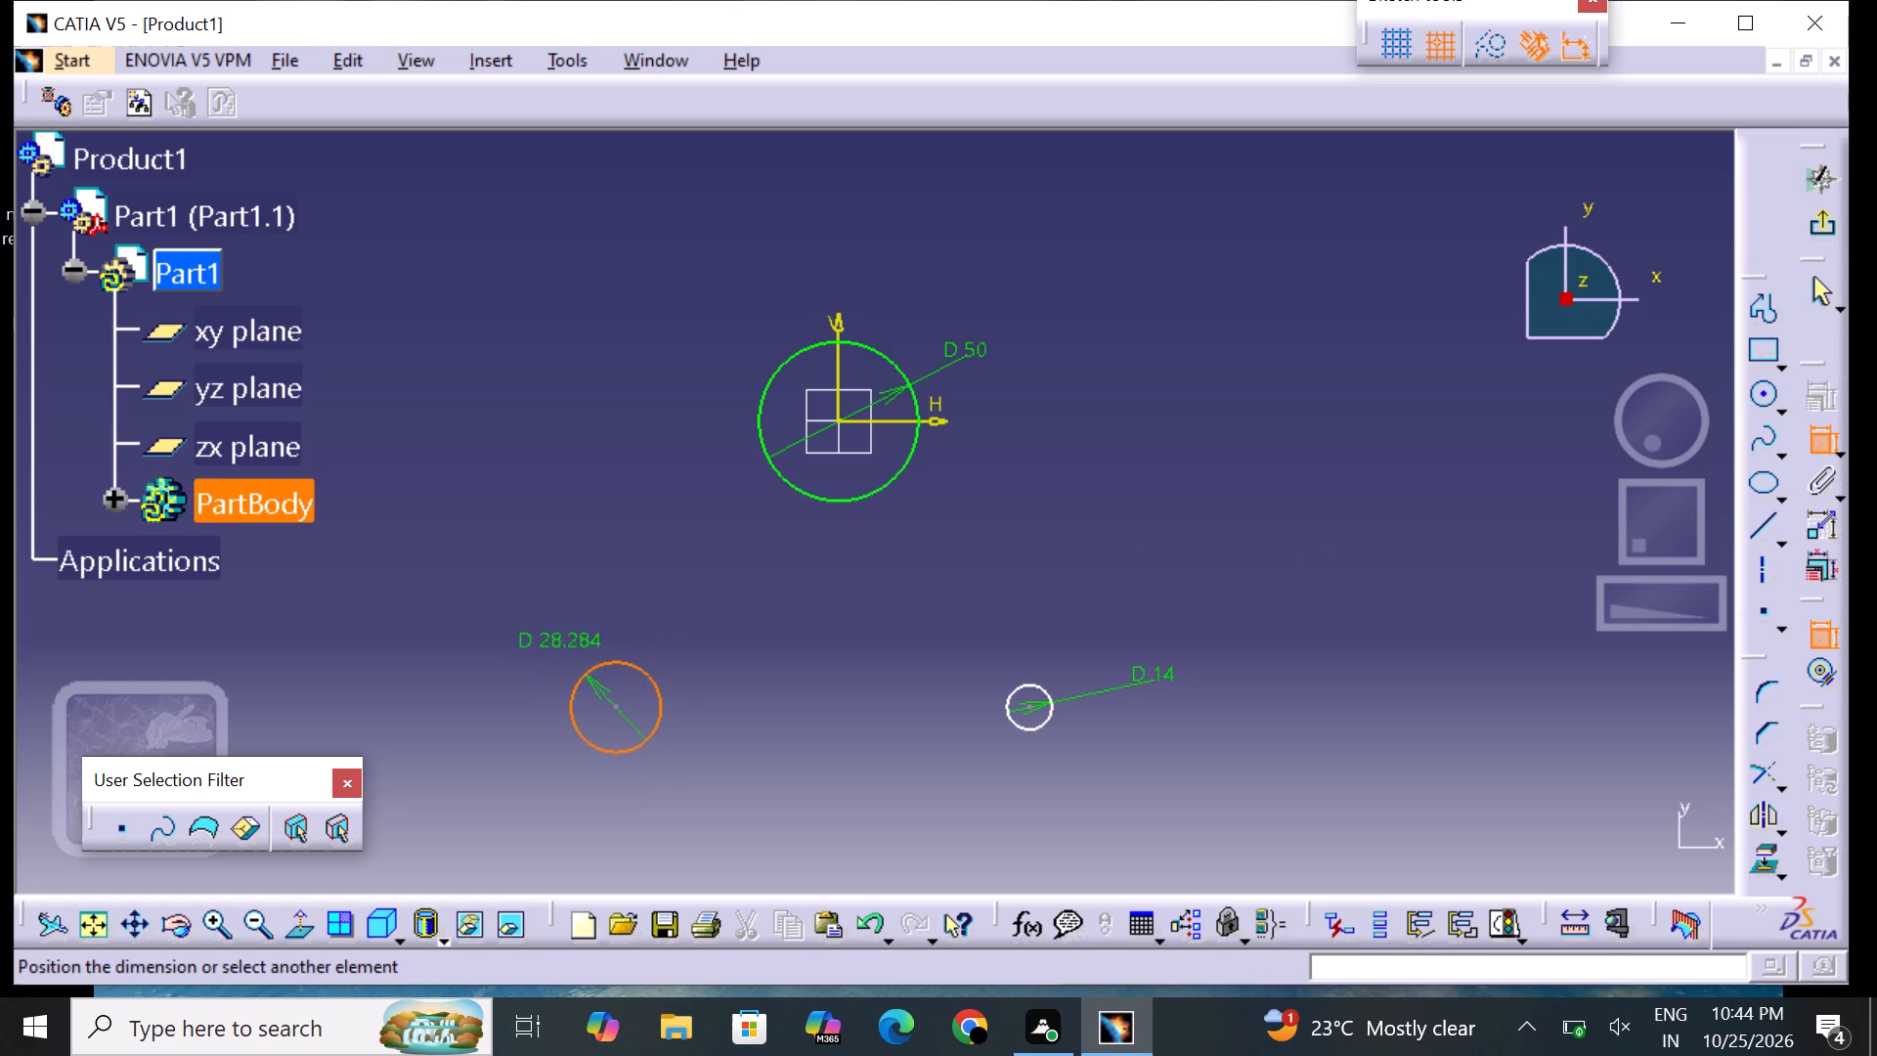
click(539, 636)
double_click(540, 630)
key(BackSpace)
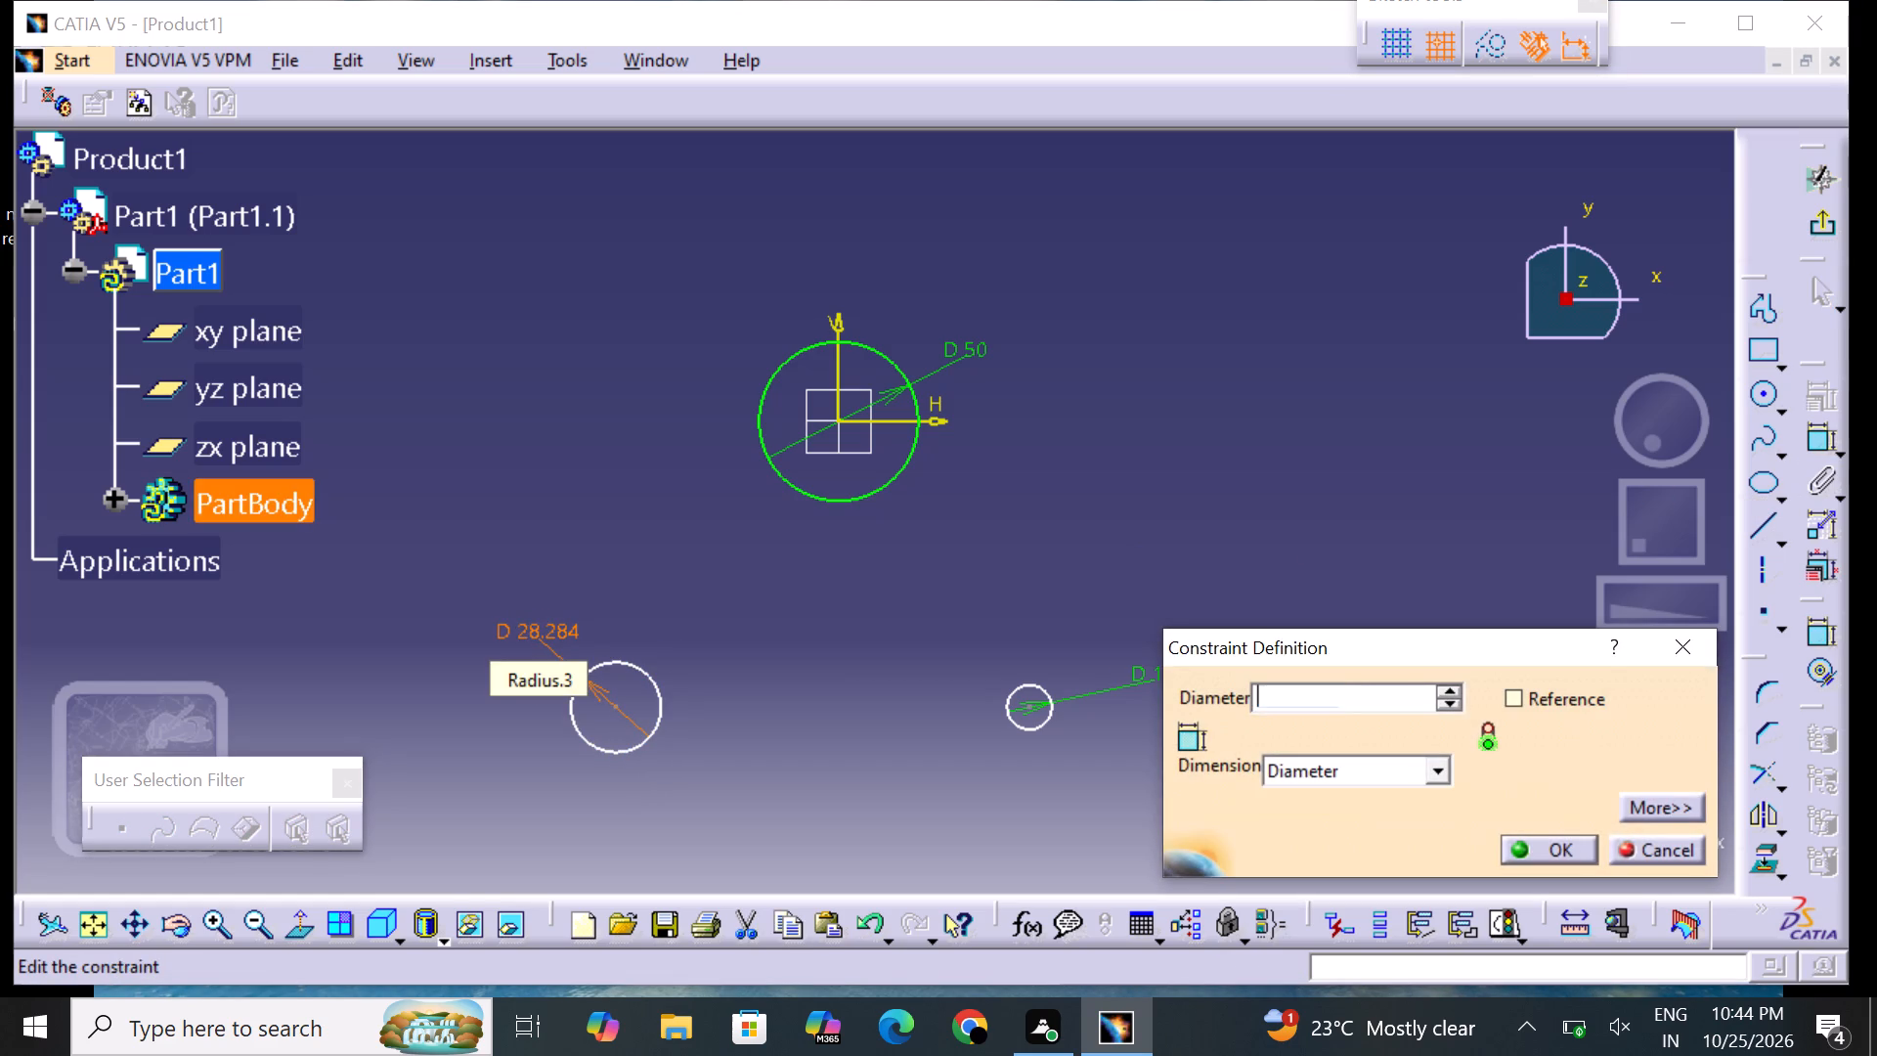
key(1)
key(4)
key(Return)
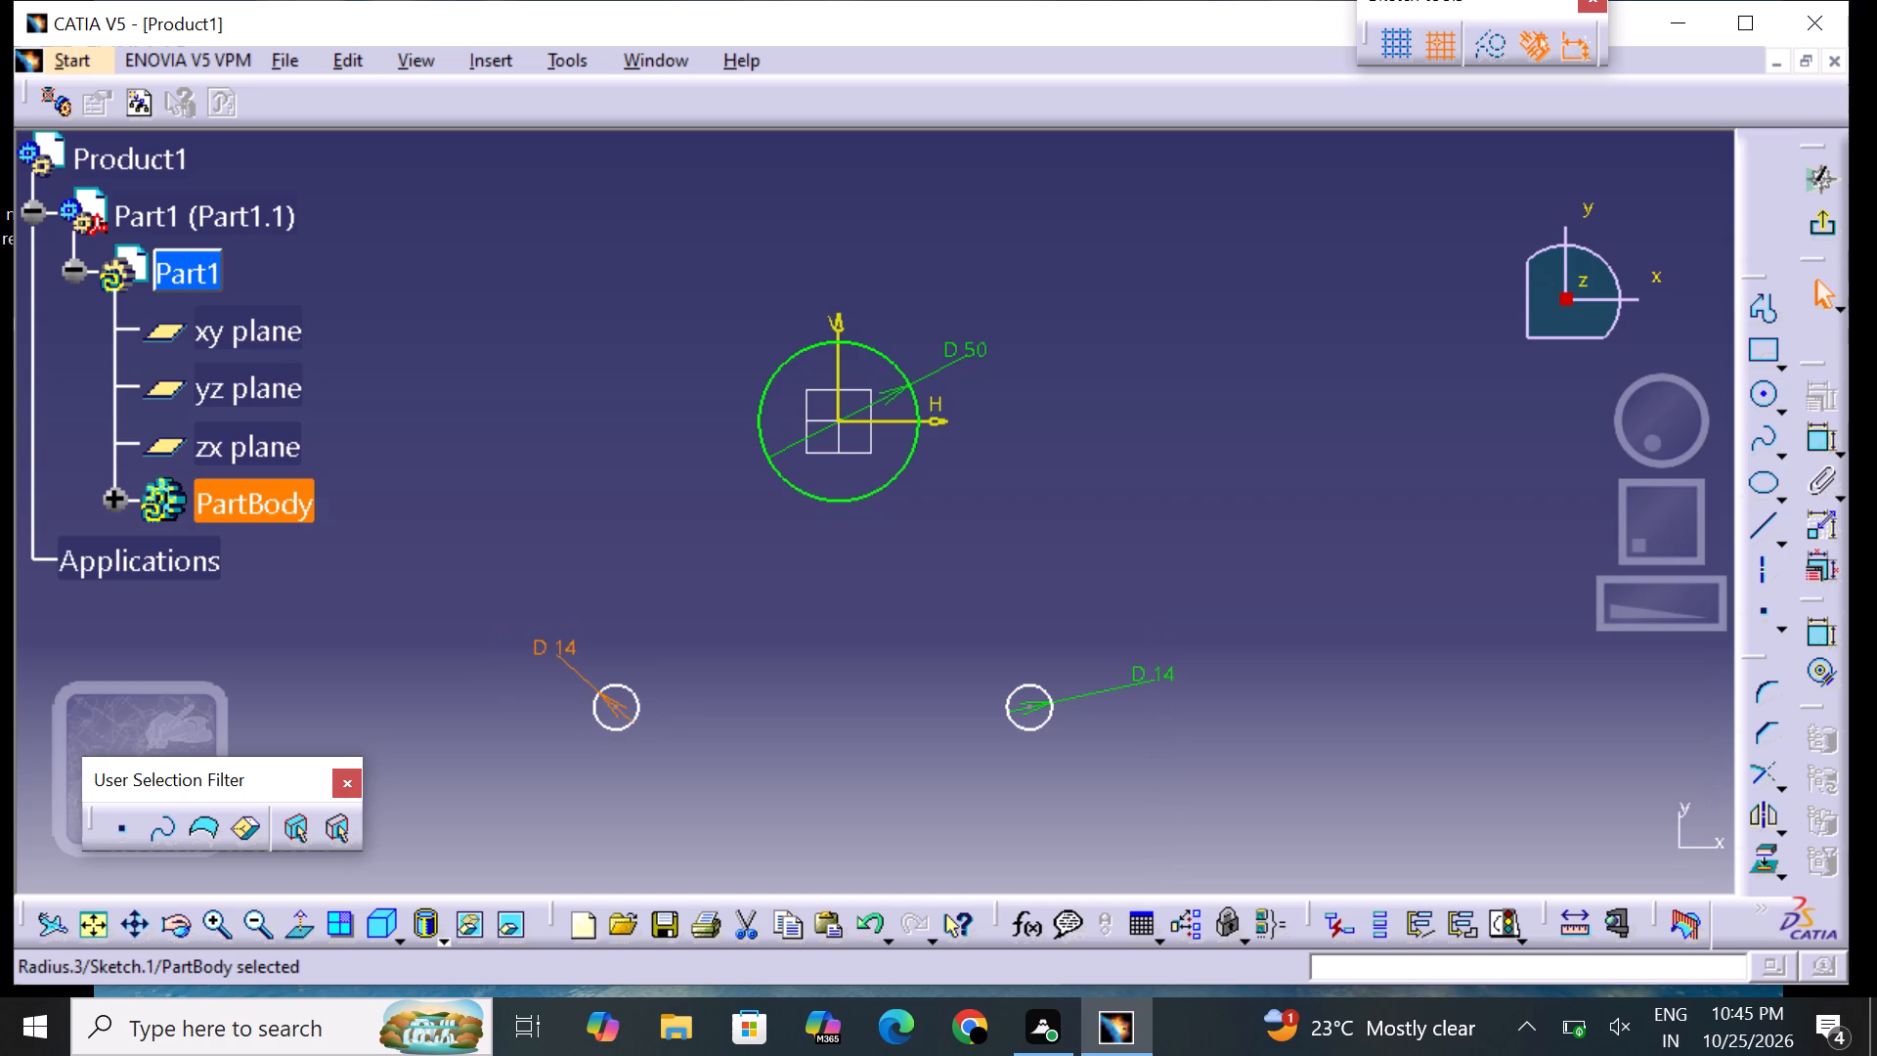
click(671, 607)
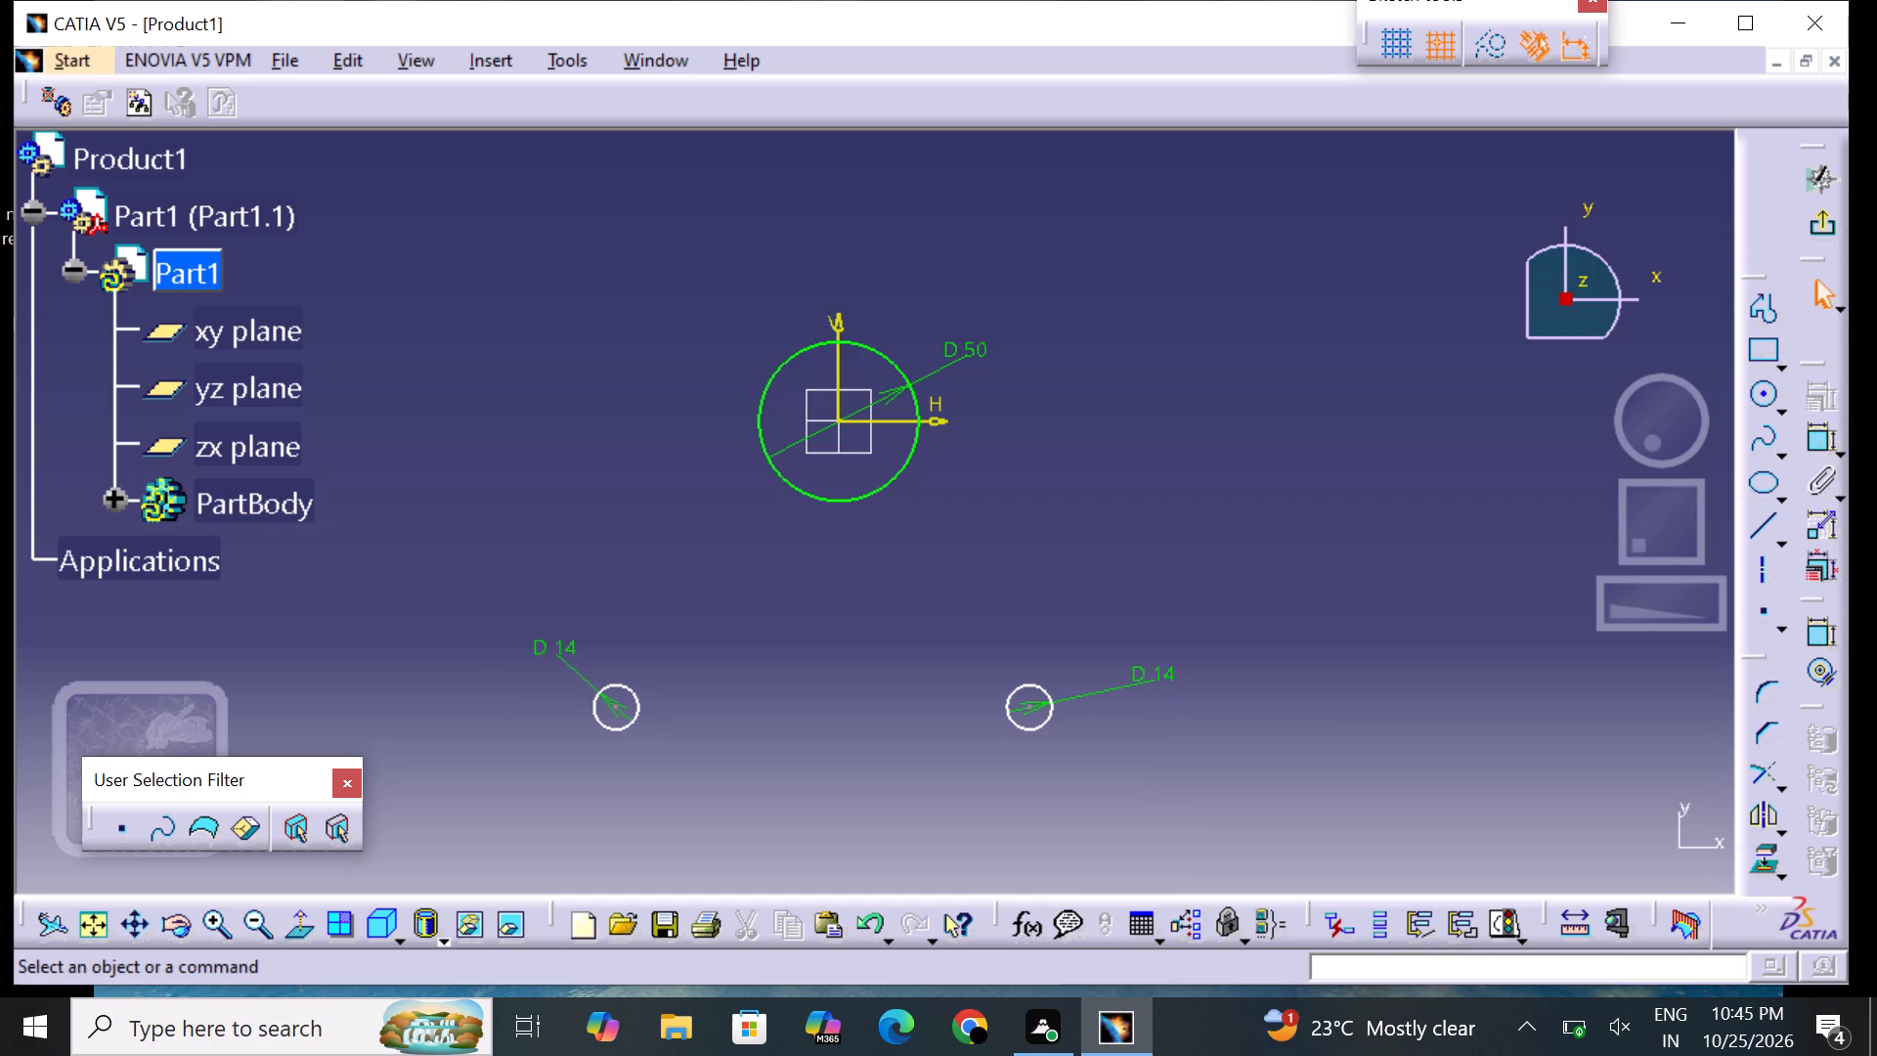
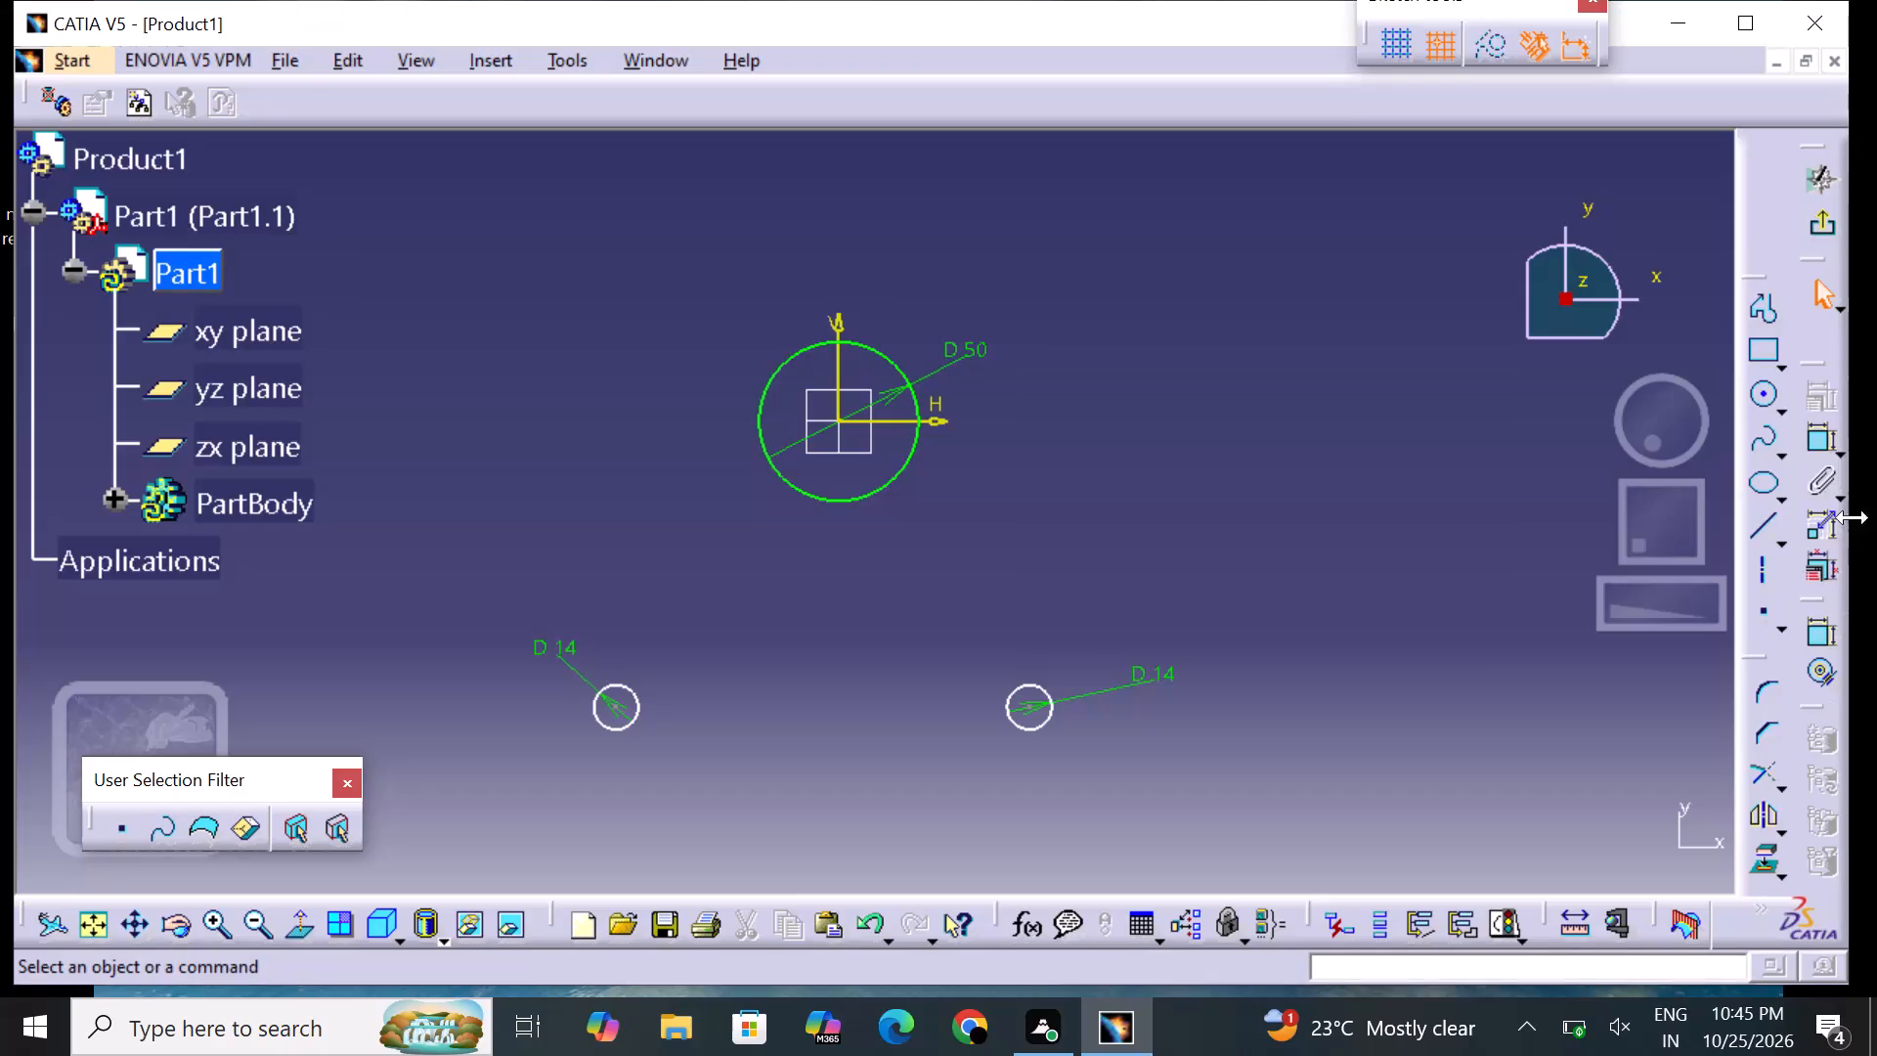
Dimension the distance between the centres of the two 14 mm circles and set it to 64 mm.
click(1820, 449)
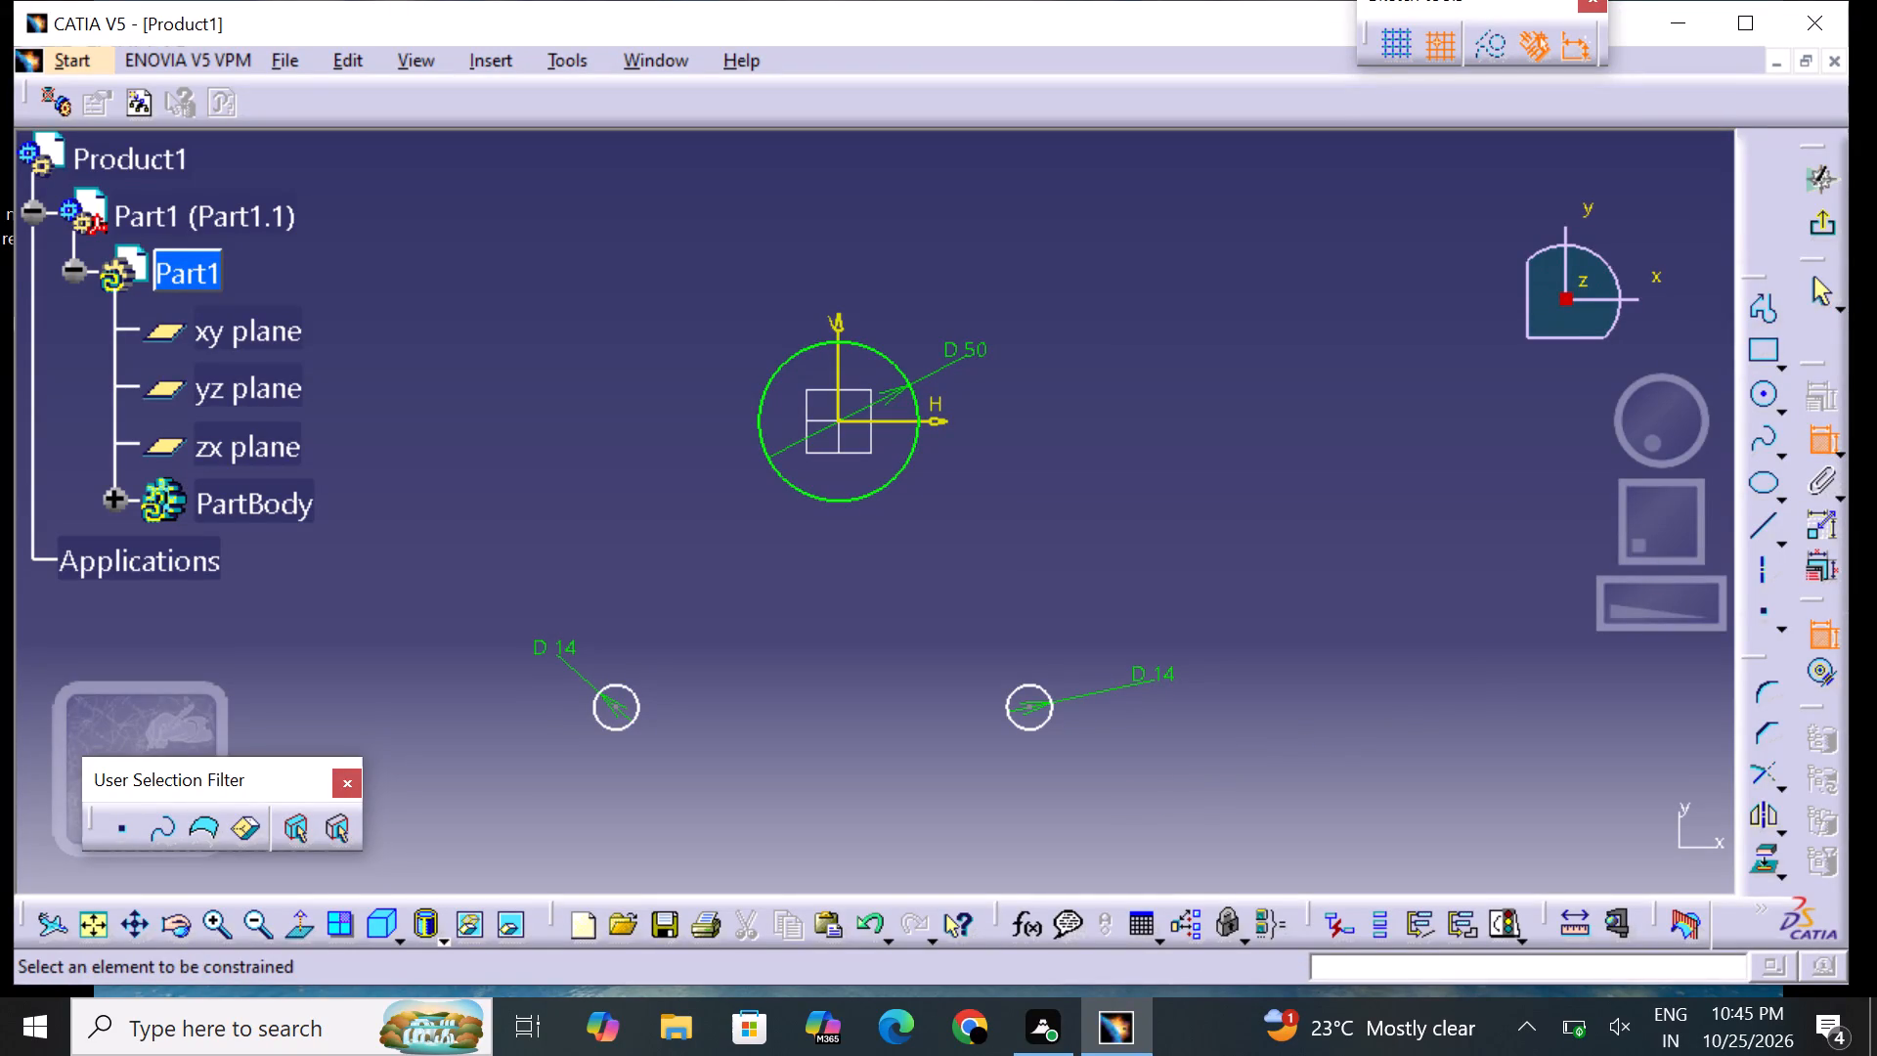
click(616, 706)
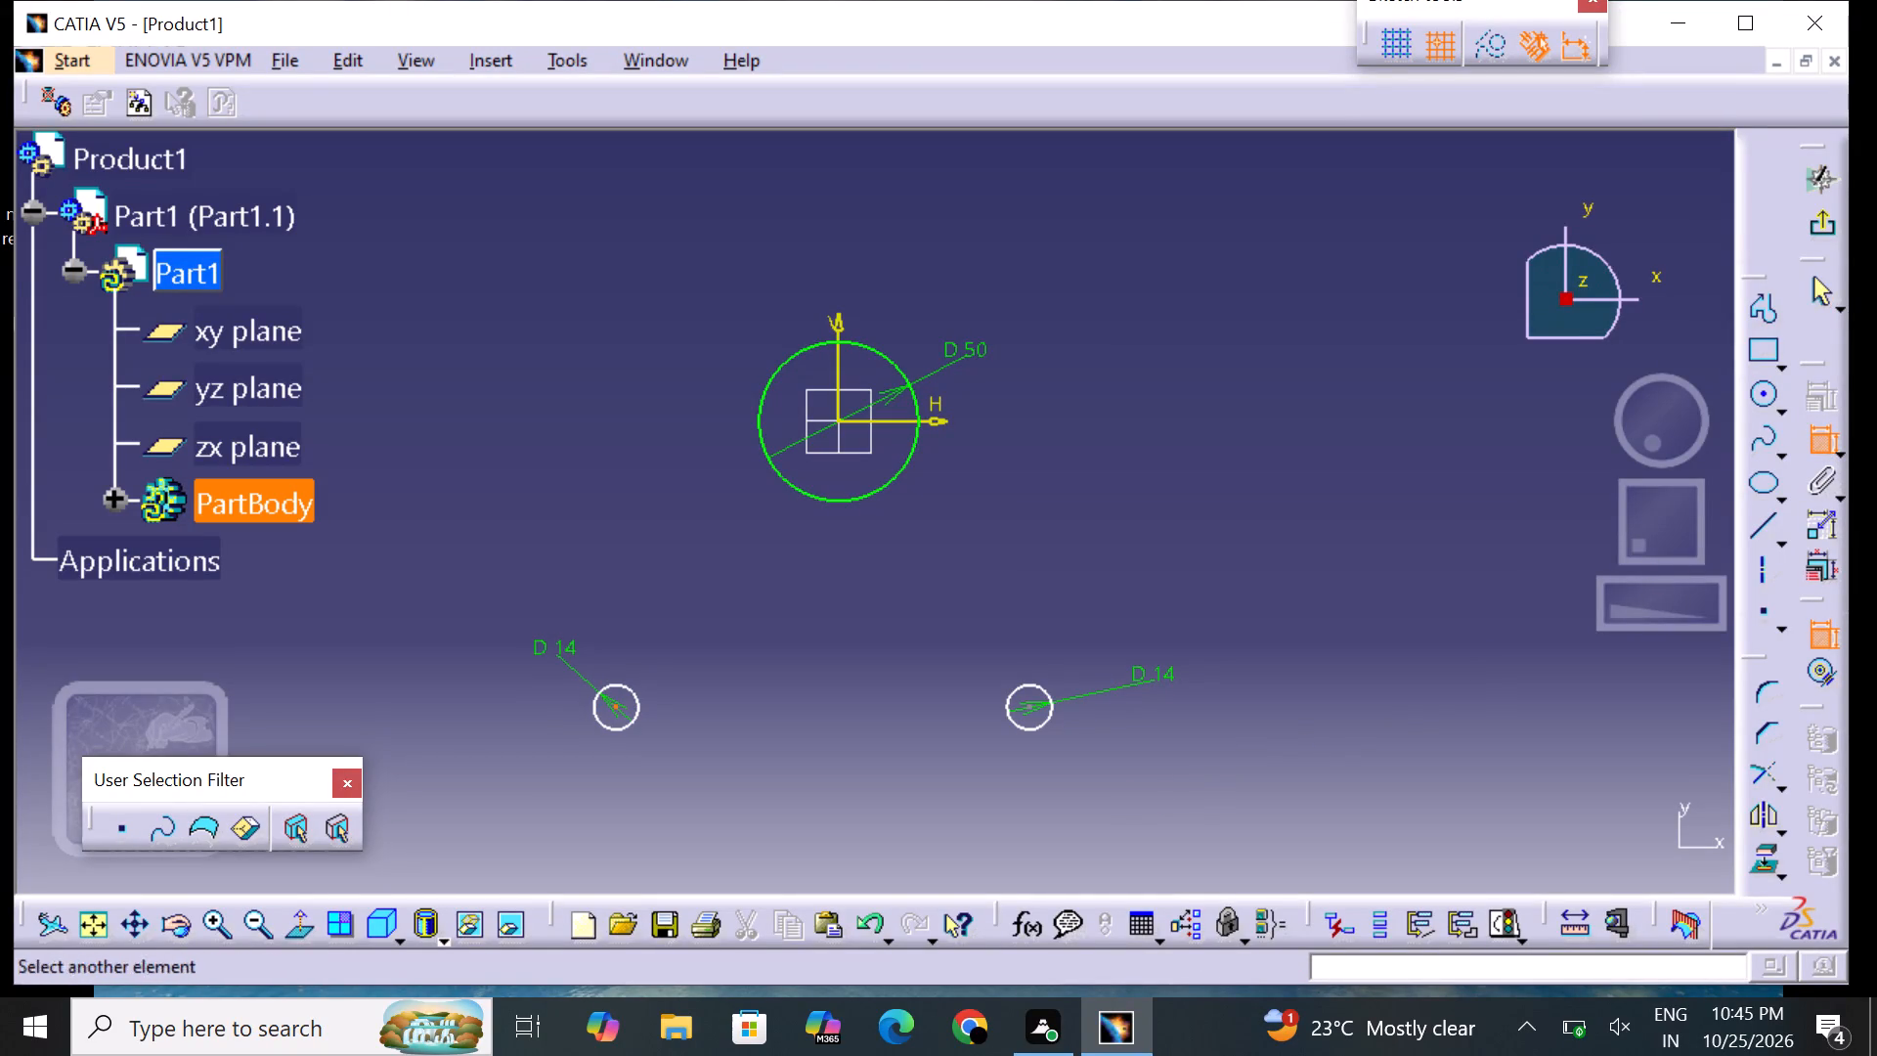
click(1027, 711)
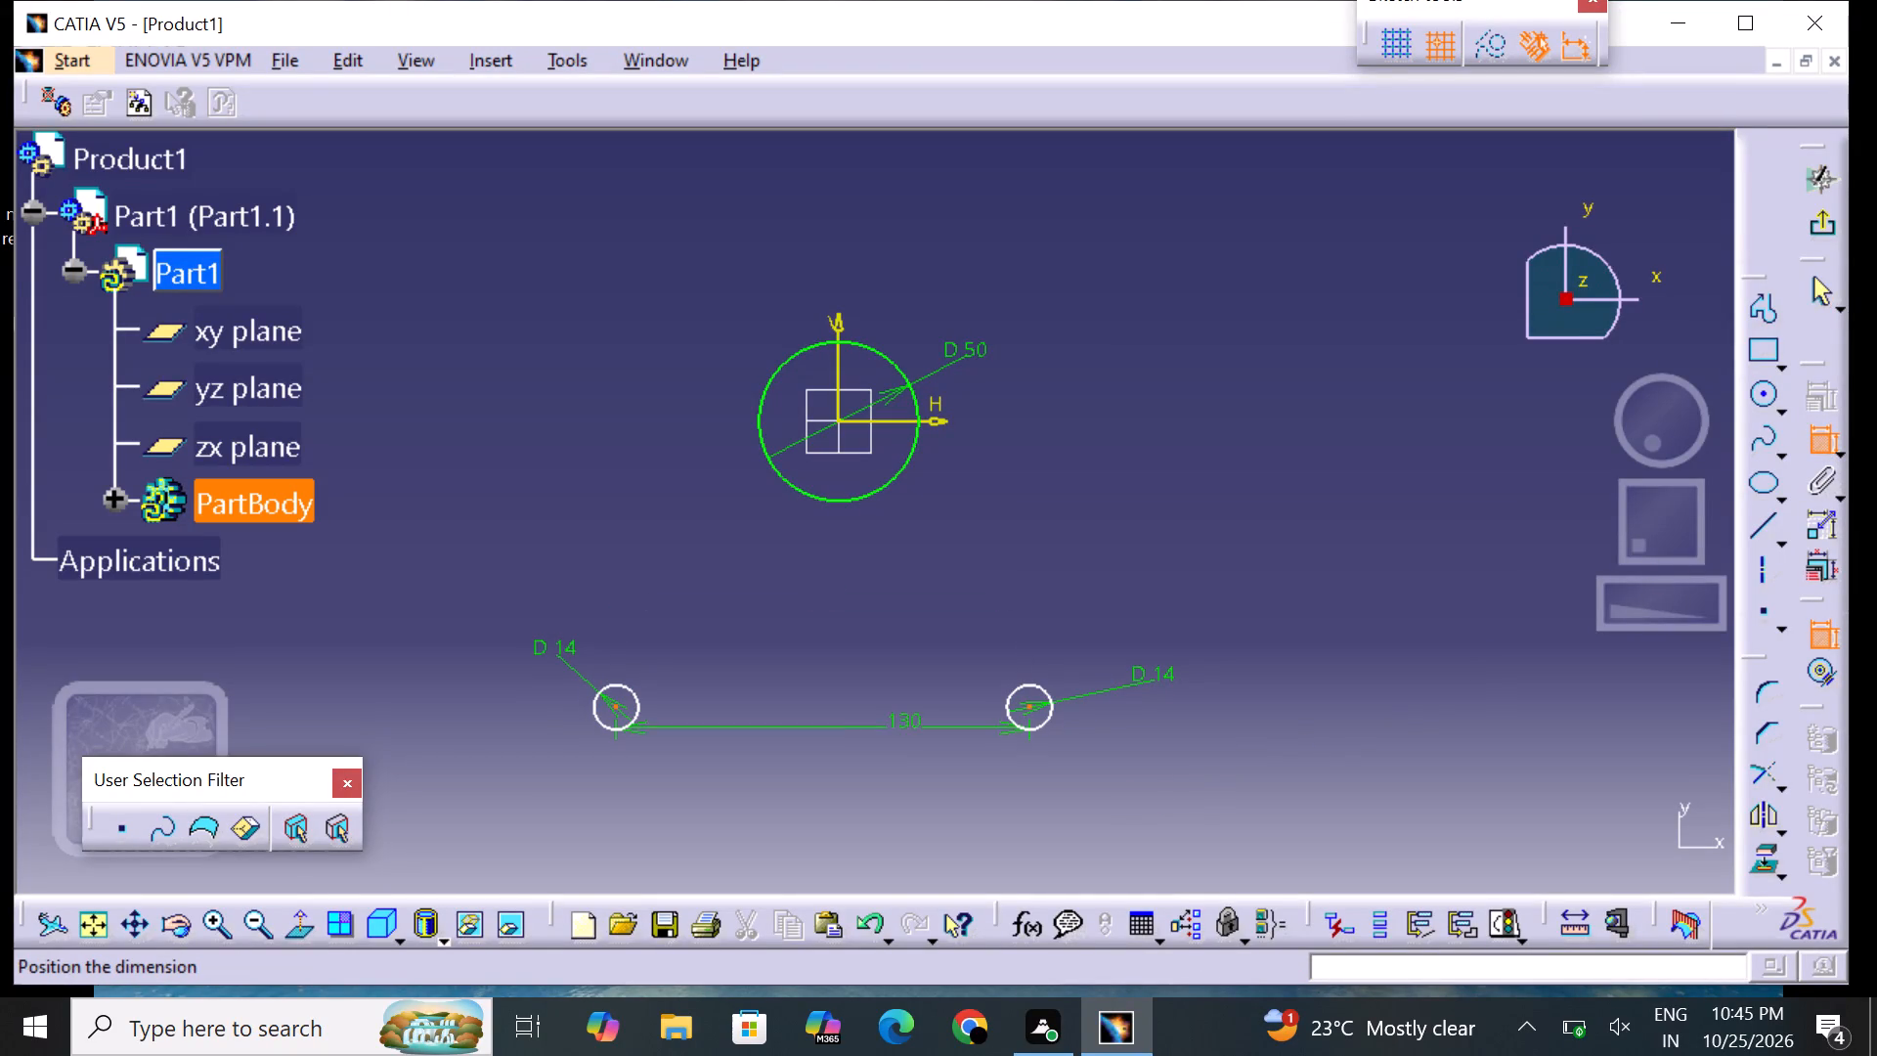
click(831, 741)
double_click(833, 736)
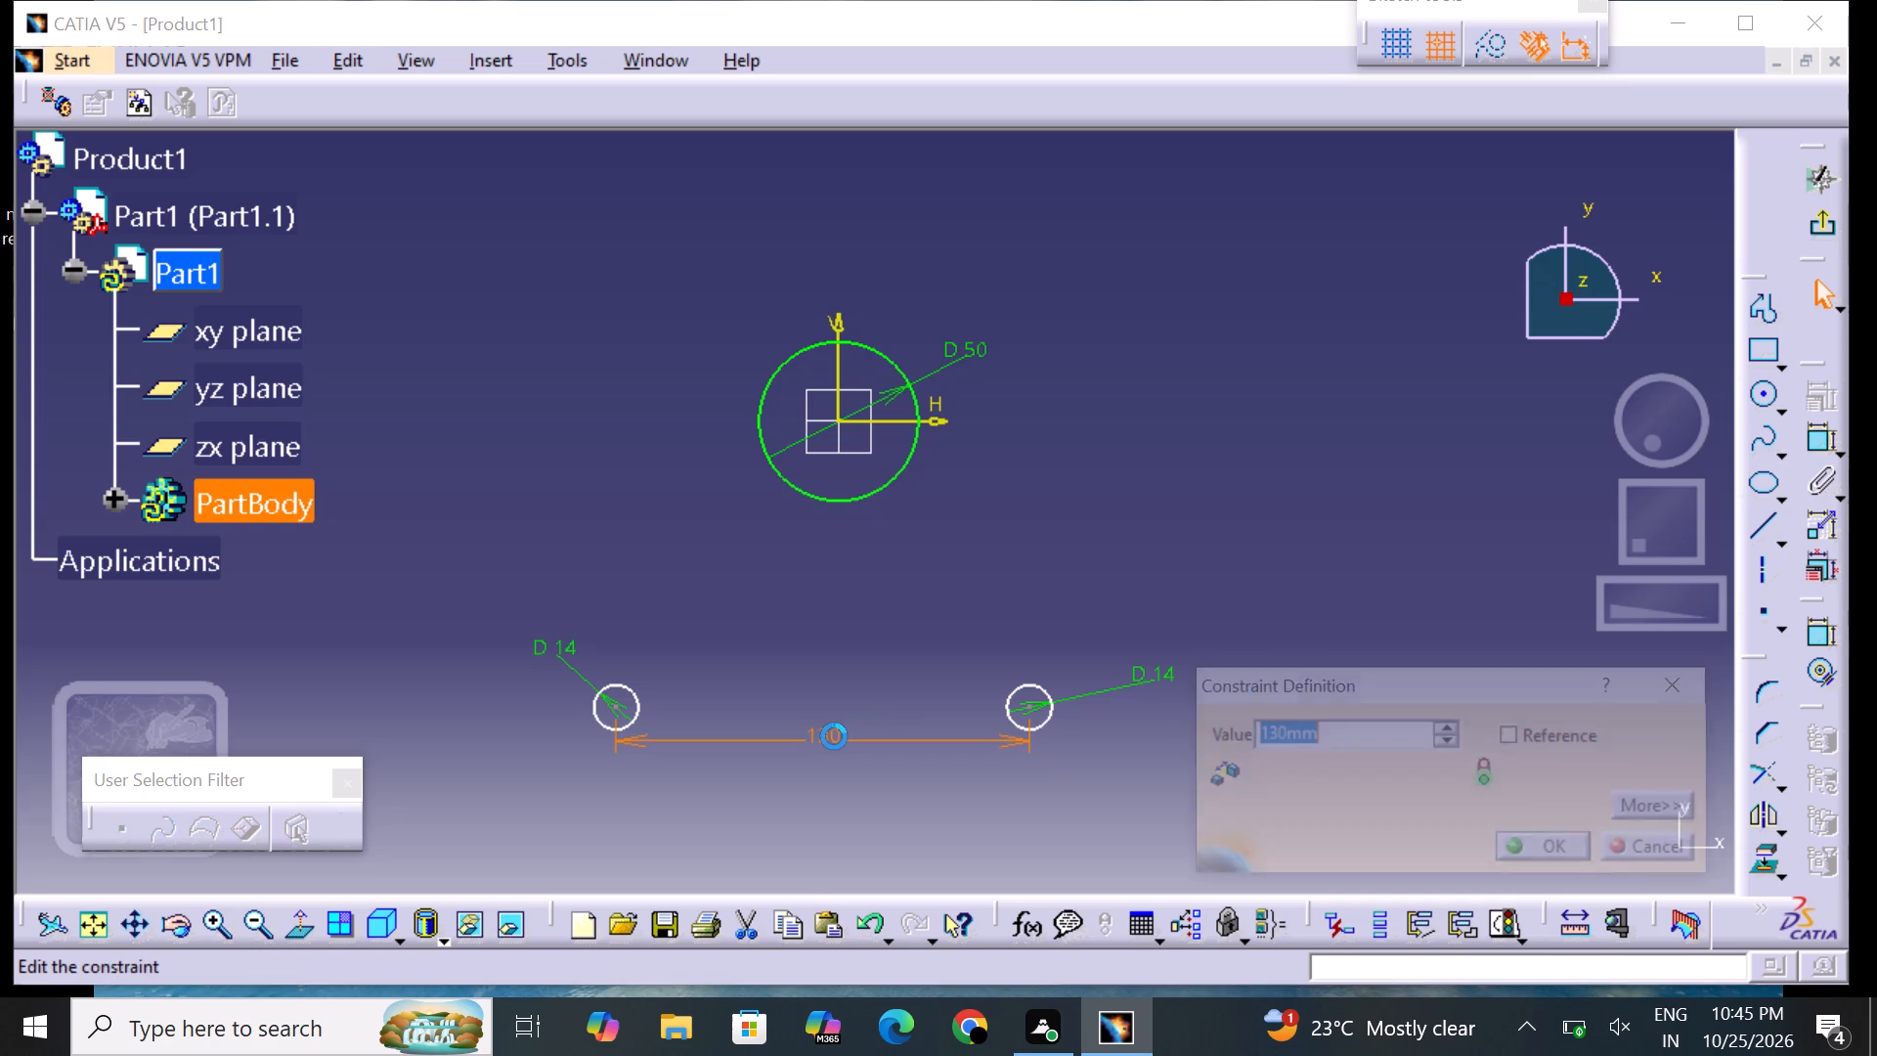
key(BackSpace)
text(64)
key(Return)
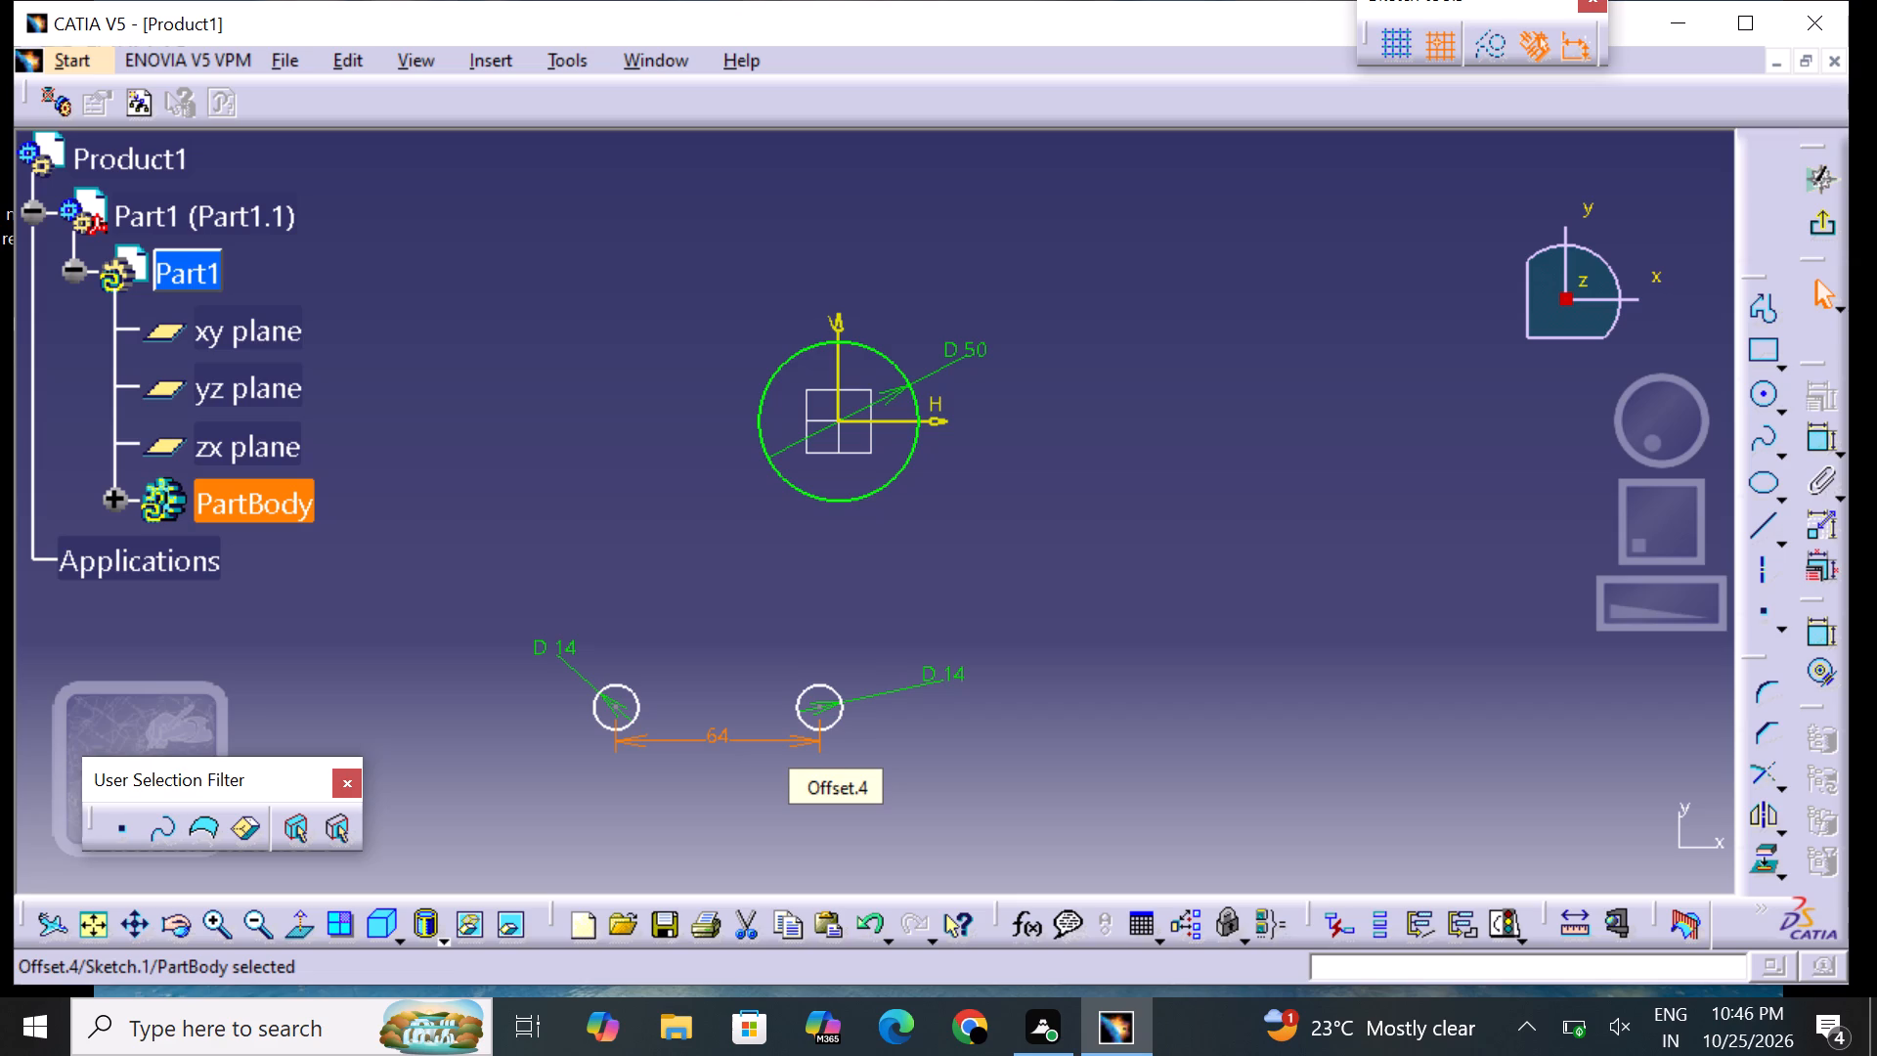
drag(1176, 635, 1178, 680)
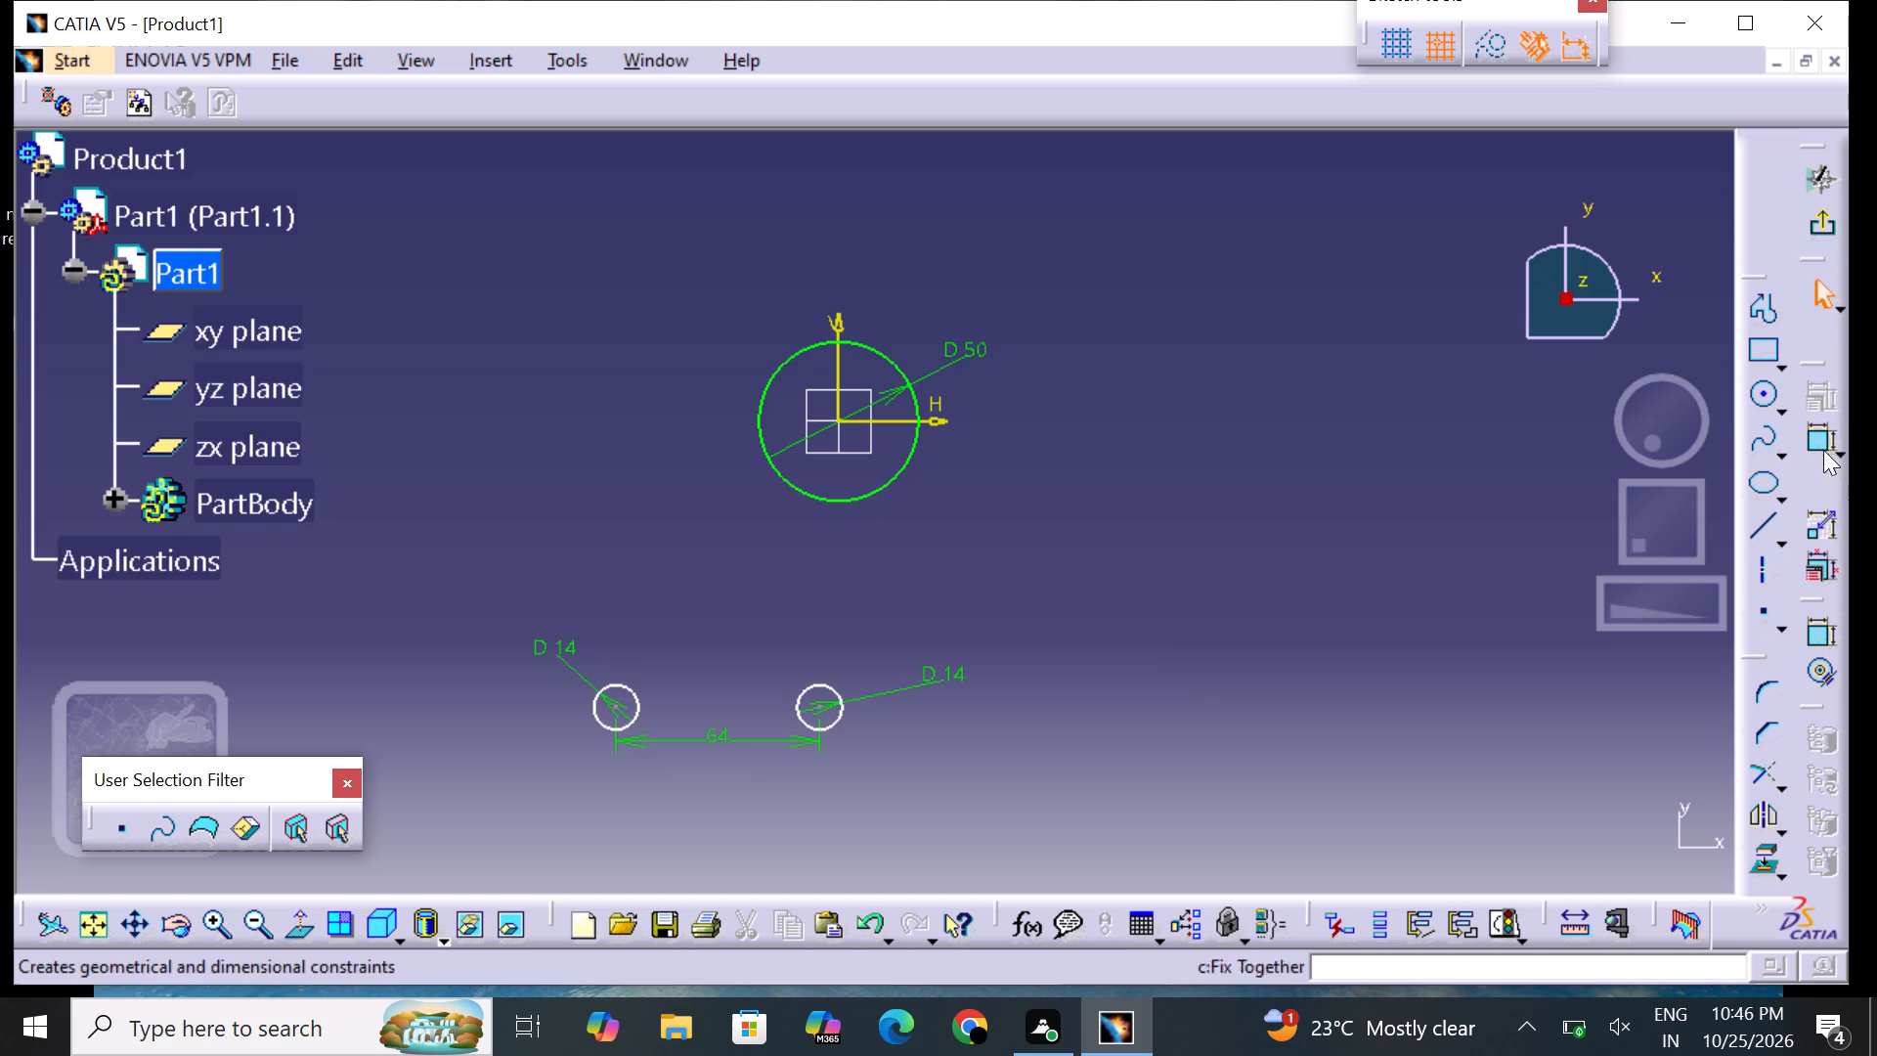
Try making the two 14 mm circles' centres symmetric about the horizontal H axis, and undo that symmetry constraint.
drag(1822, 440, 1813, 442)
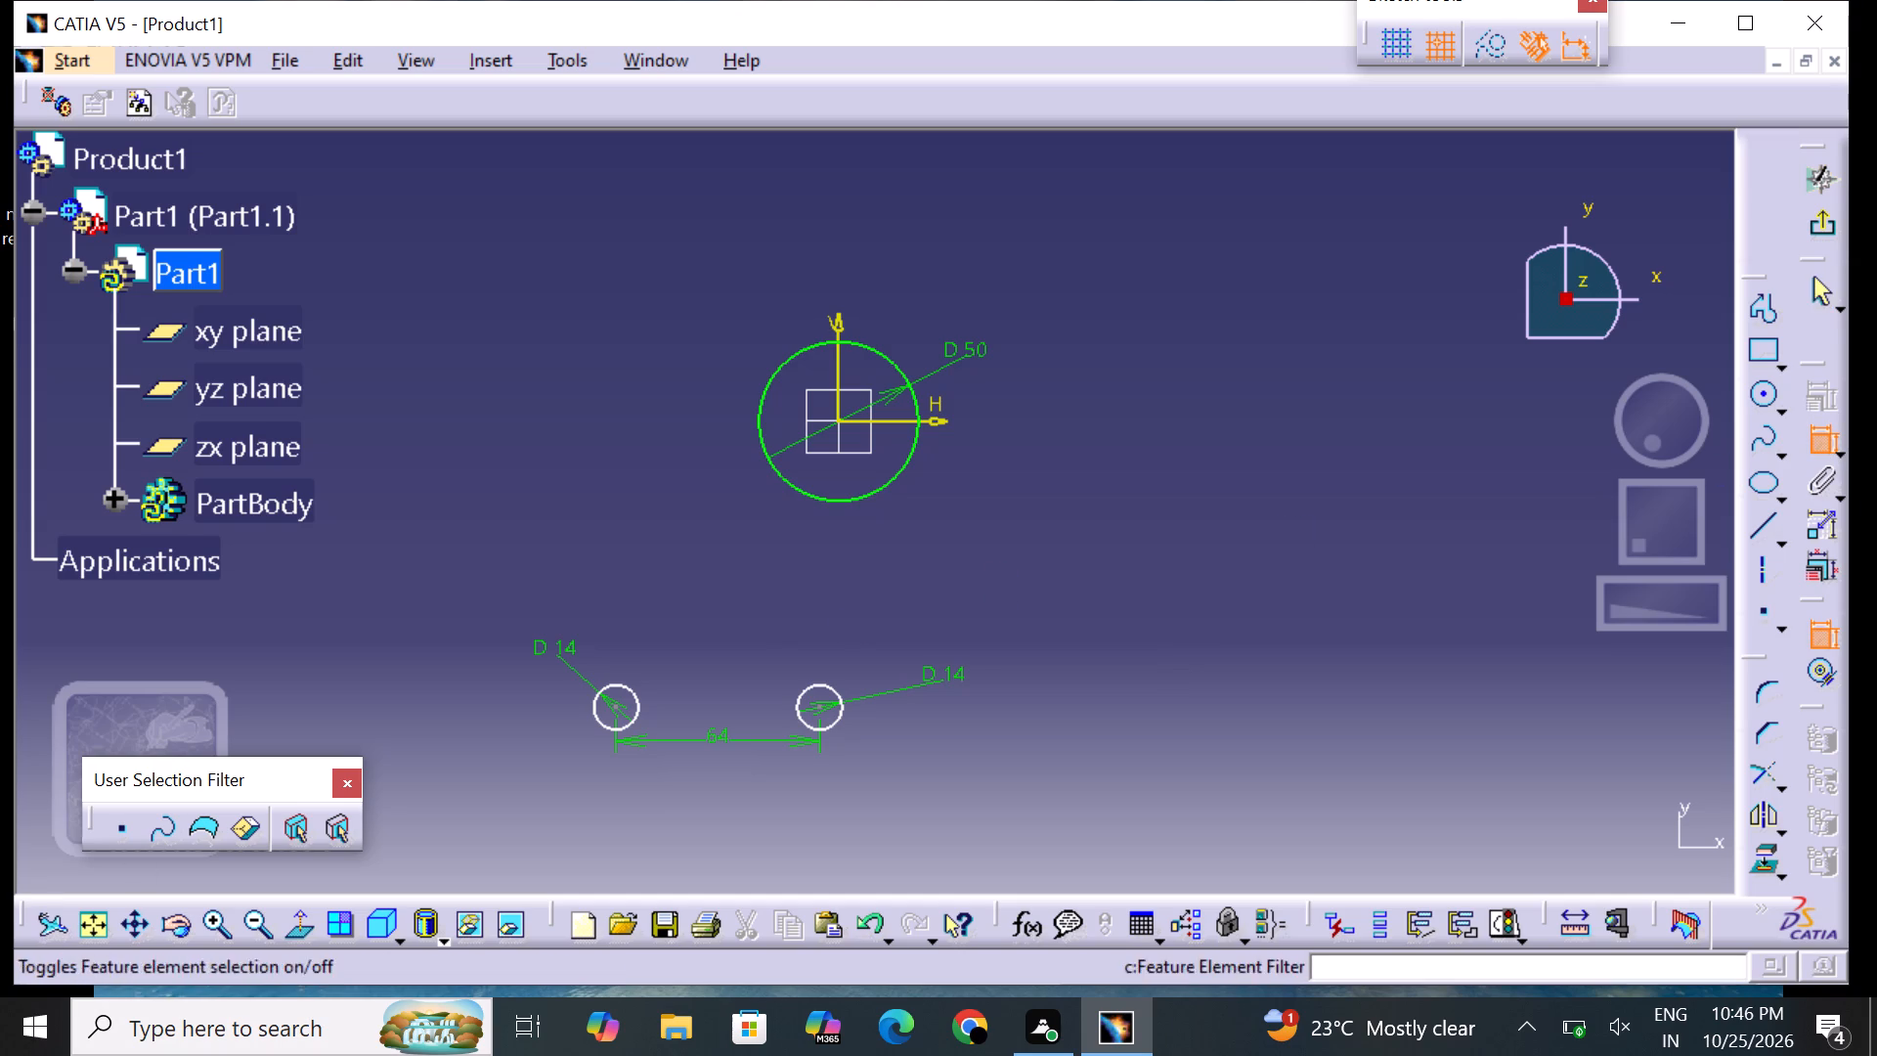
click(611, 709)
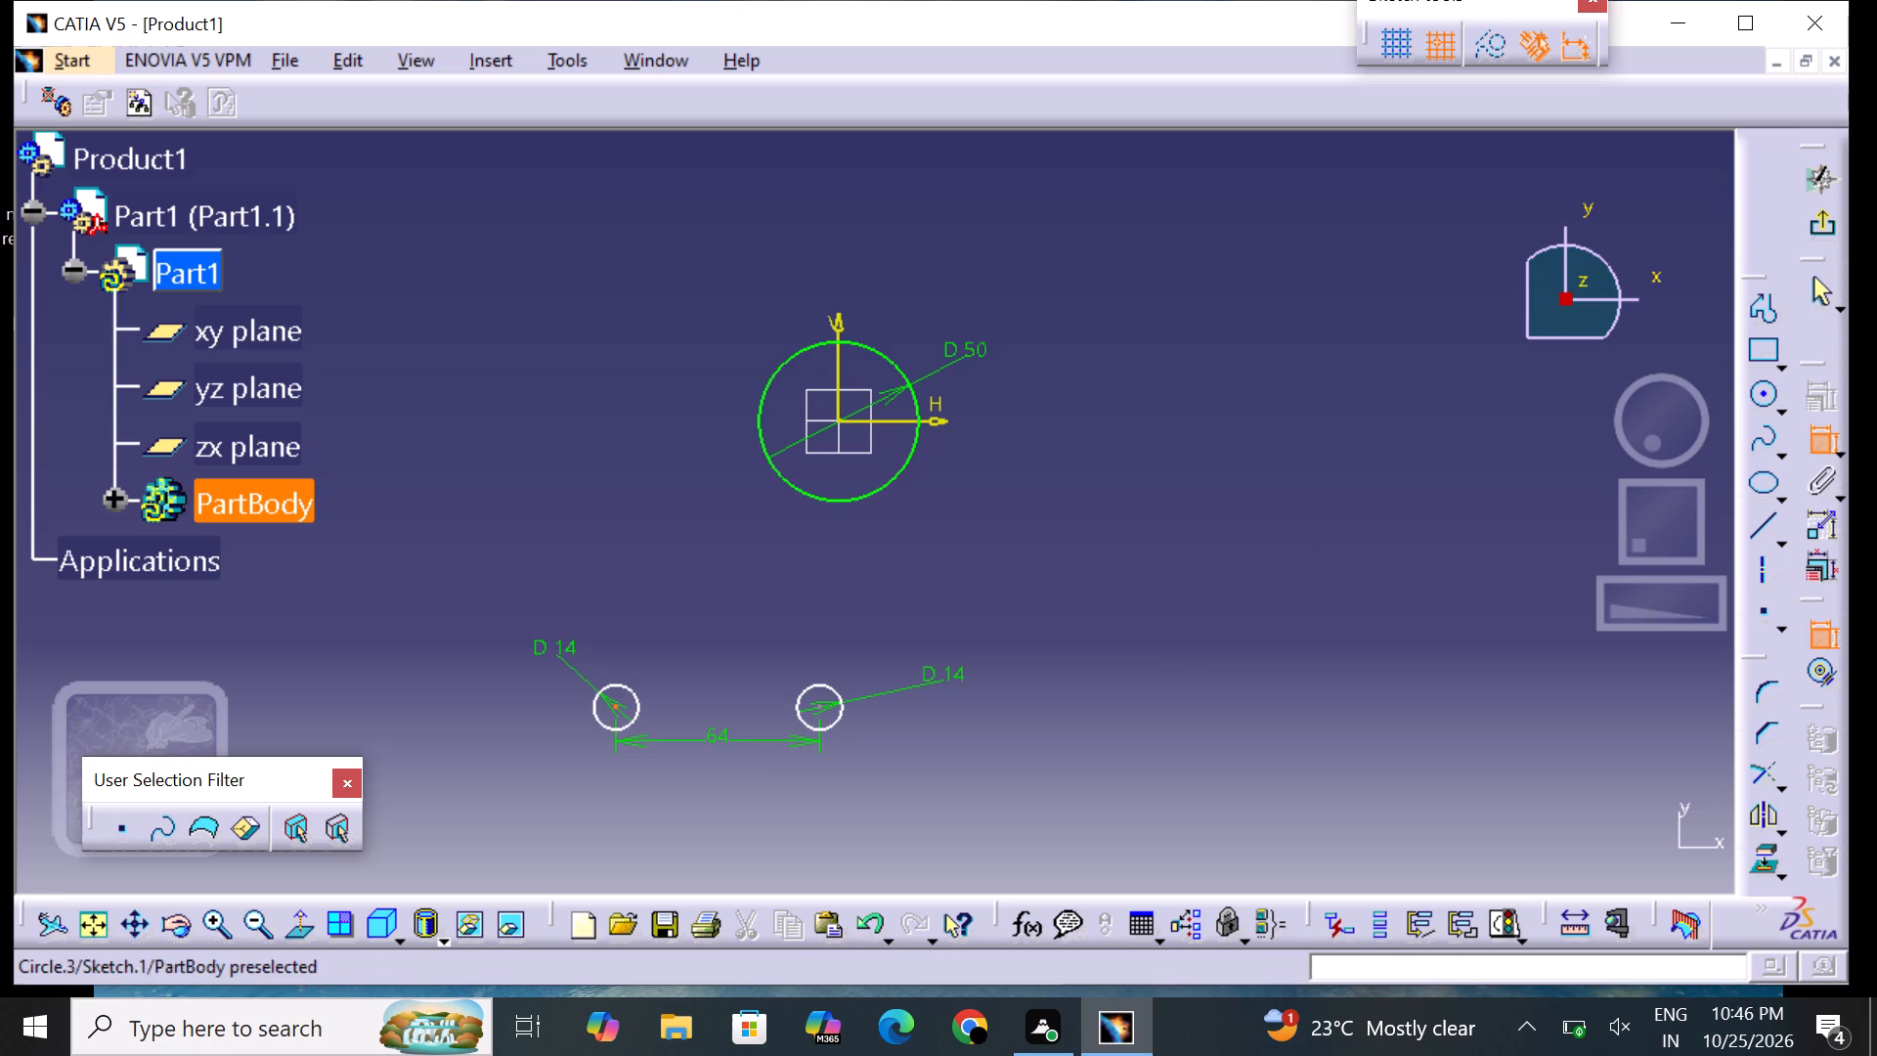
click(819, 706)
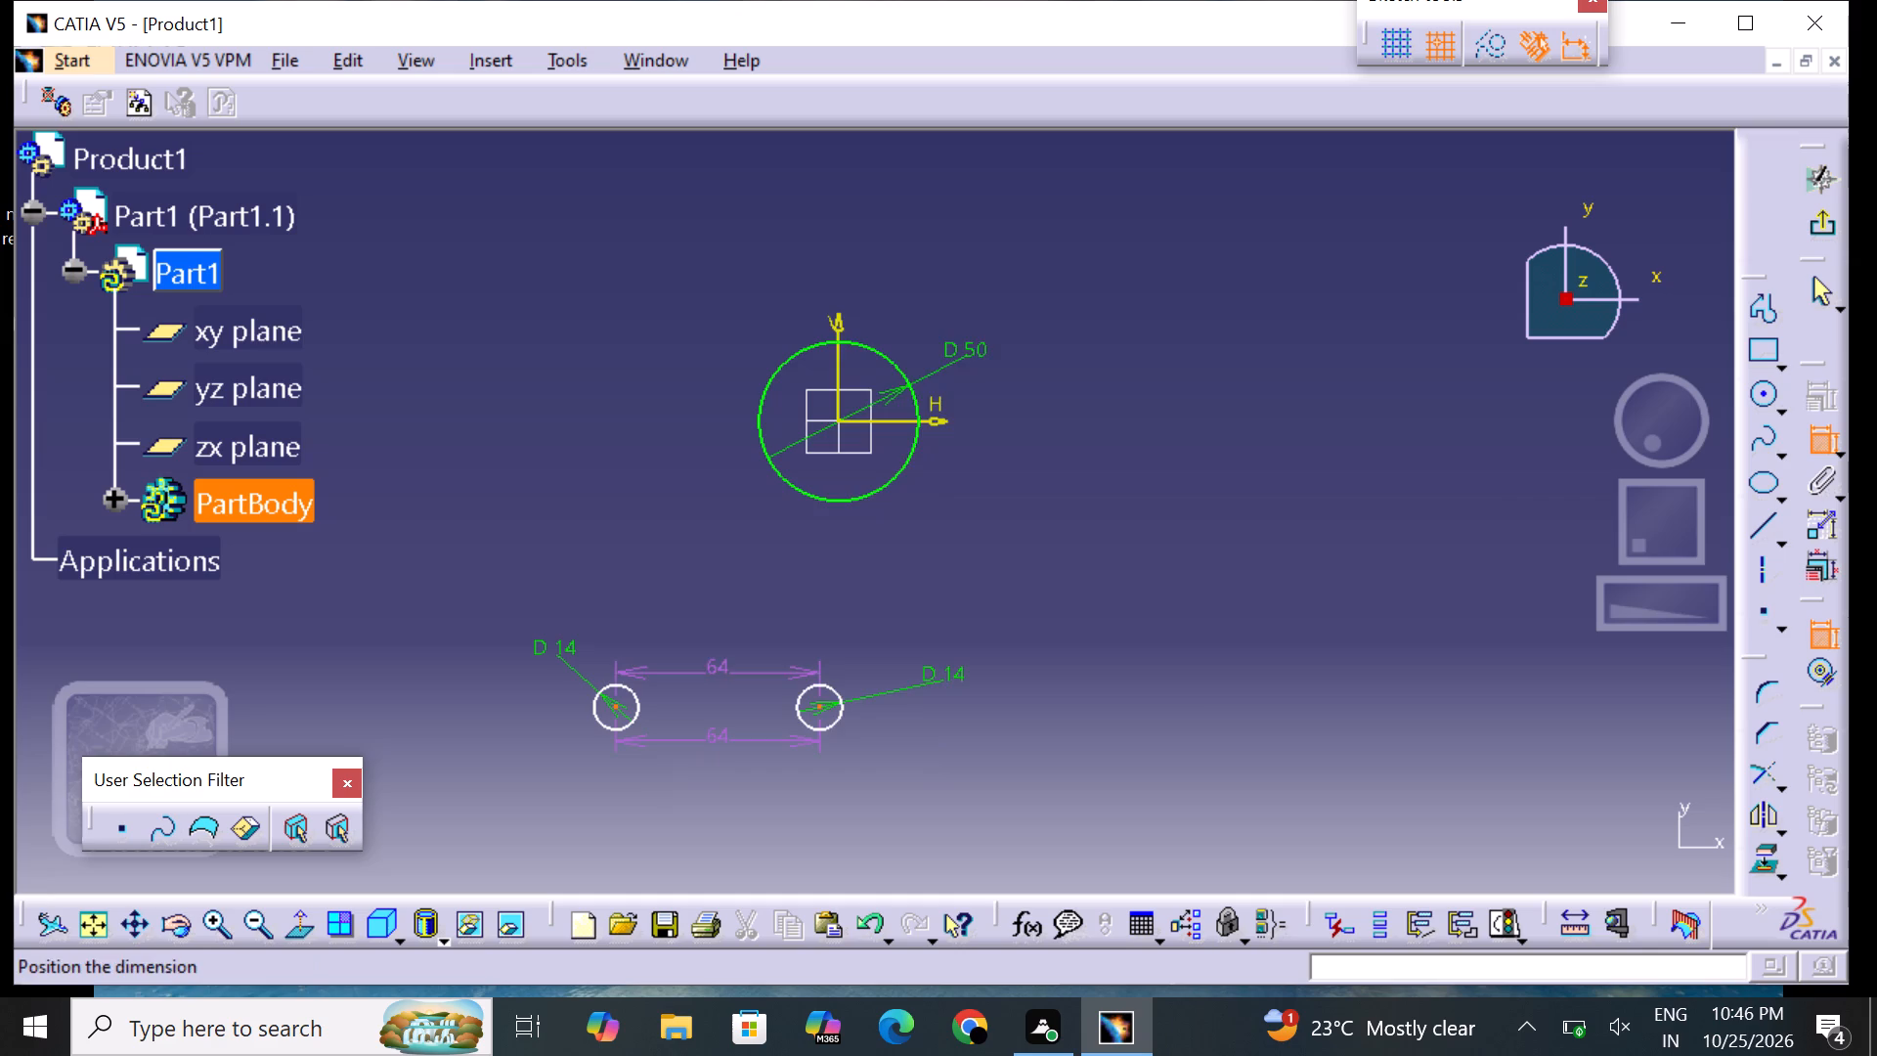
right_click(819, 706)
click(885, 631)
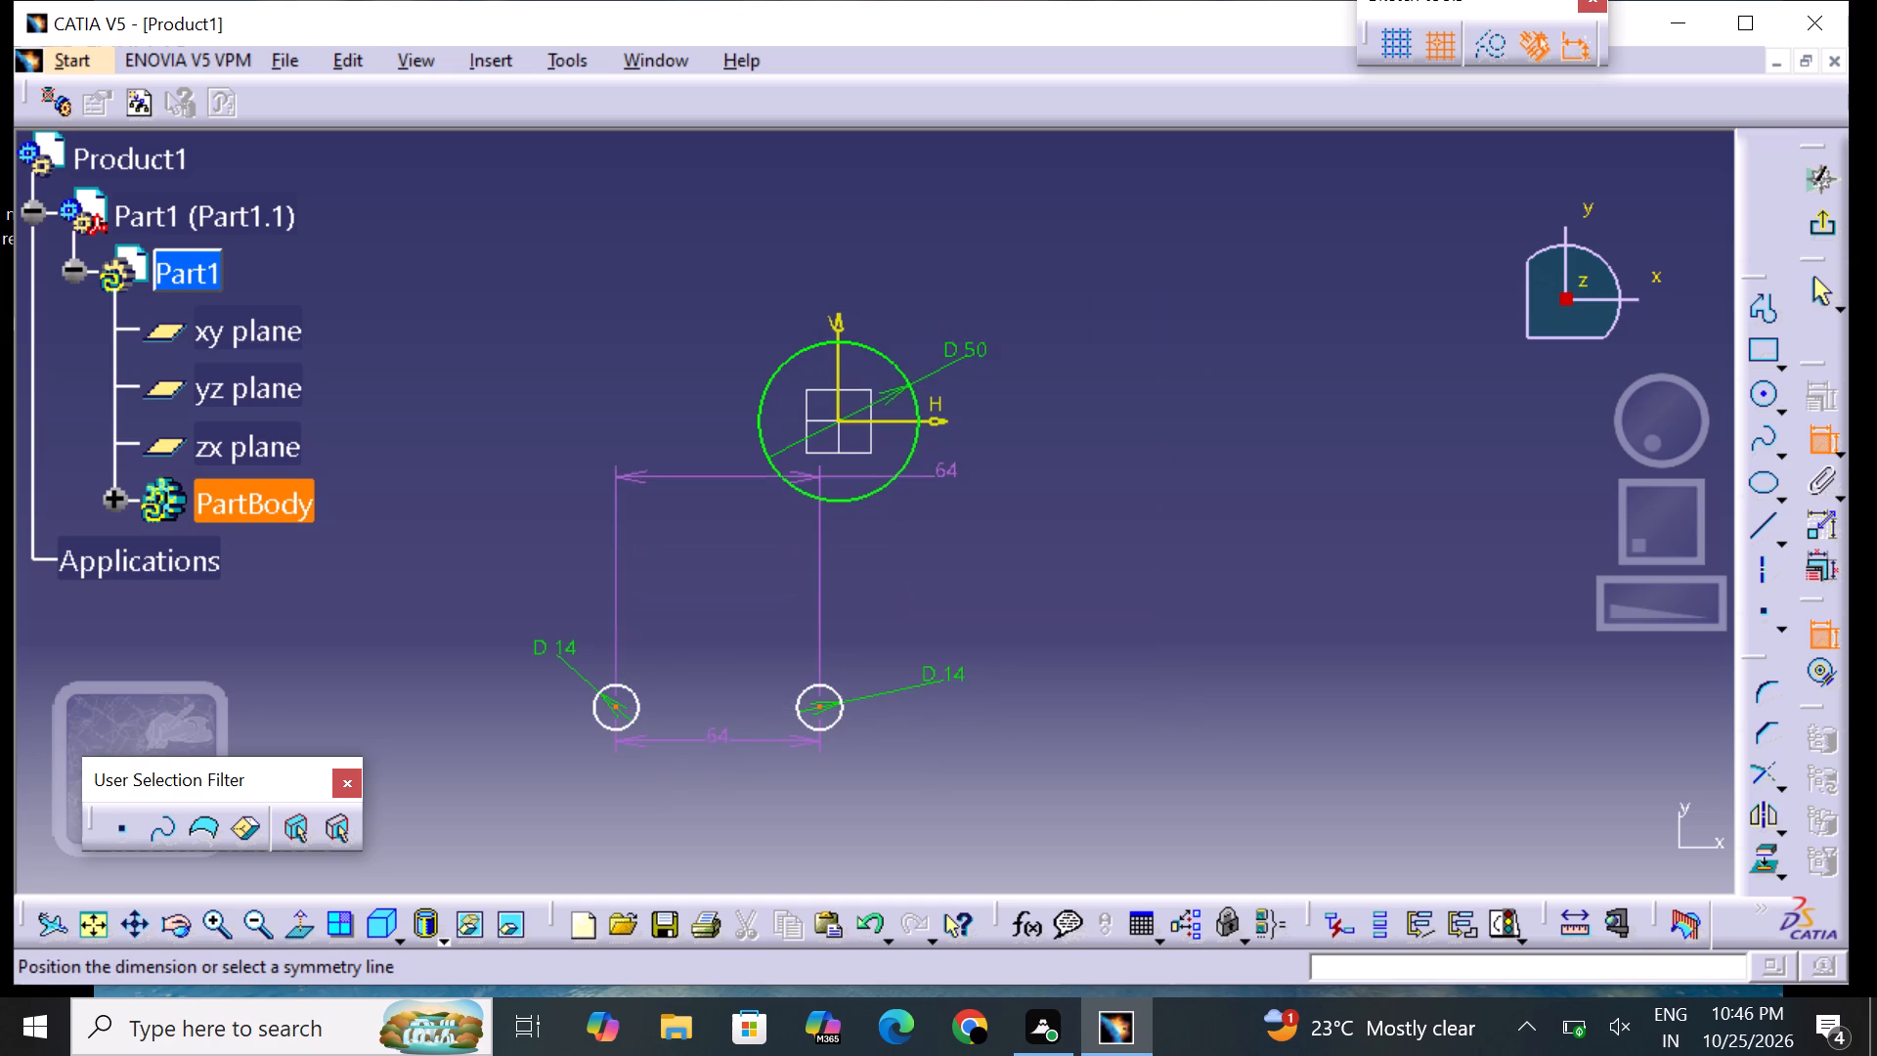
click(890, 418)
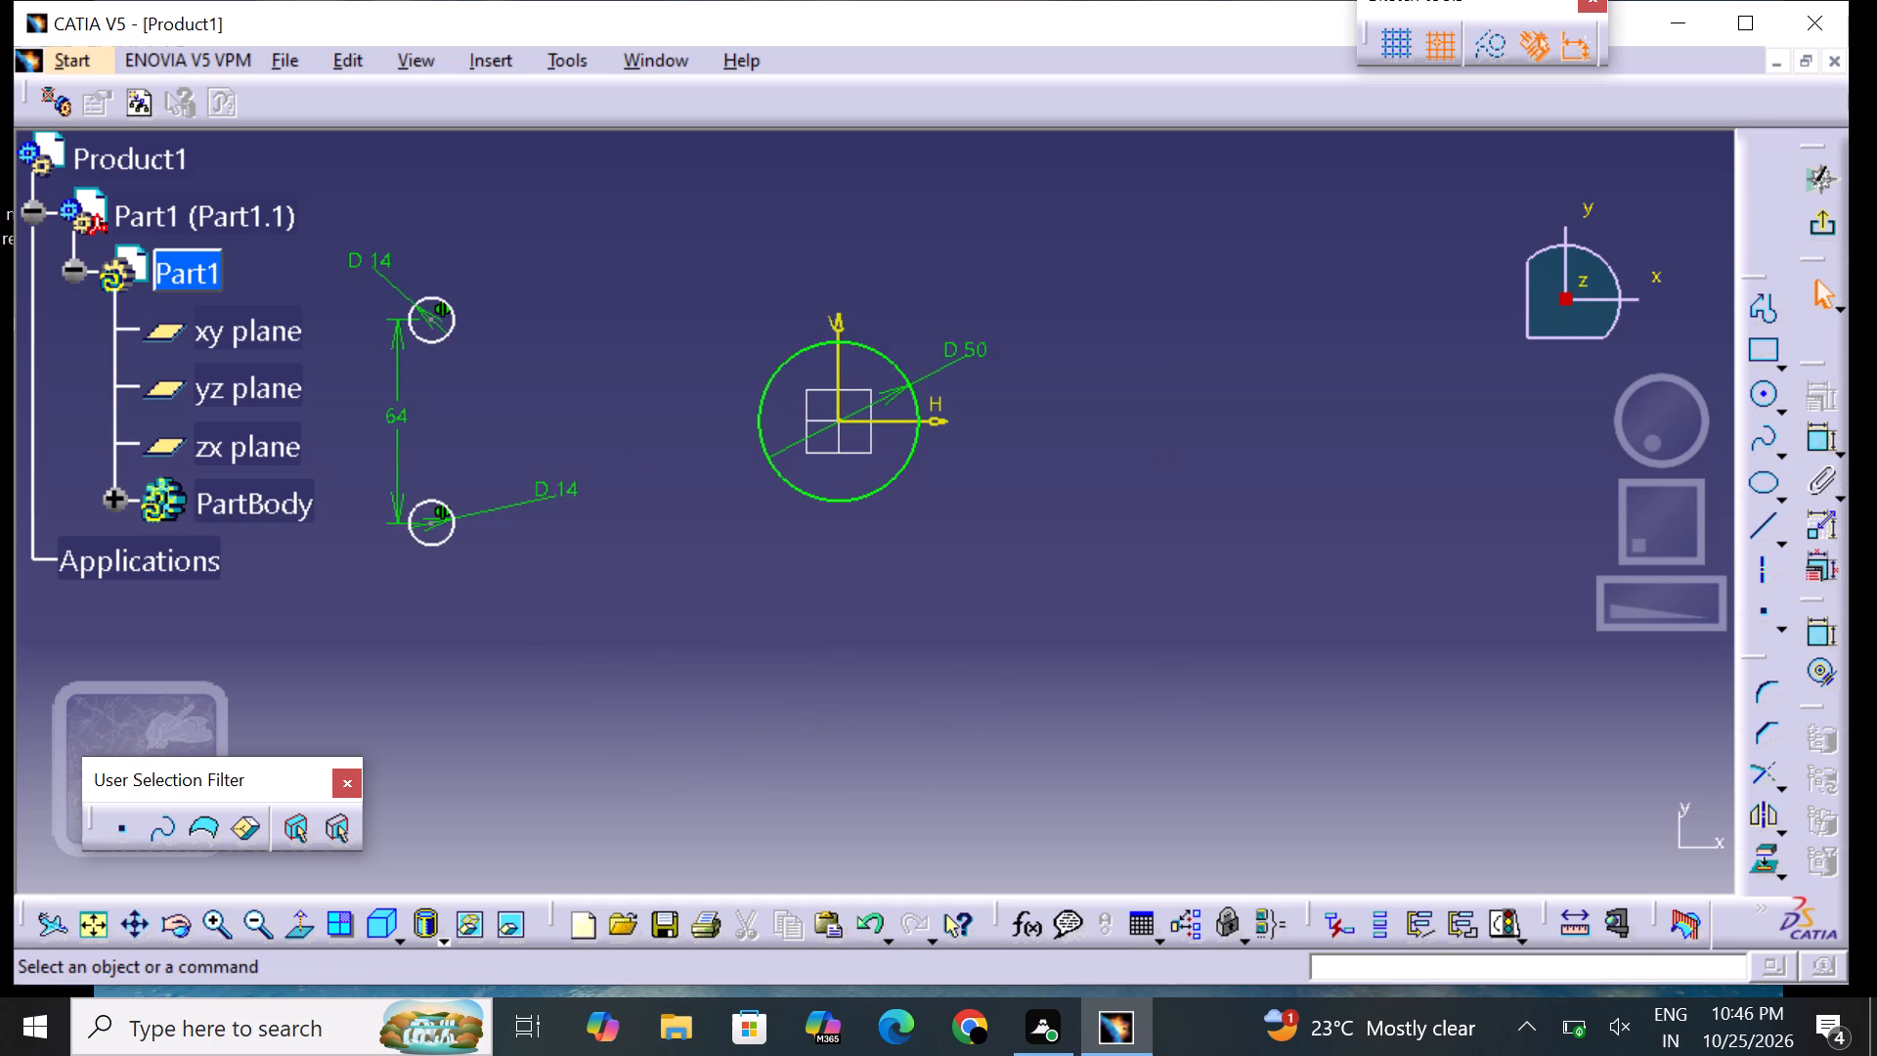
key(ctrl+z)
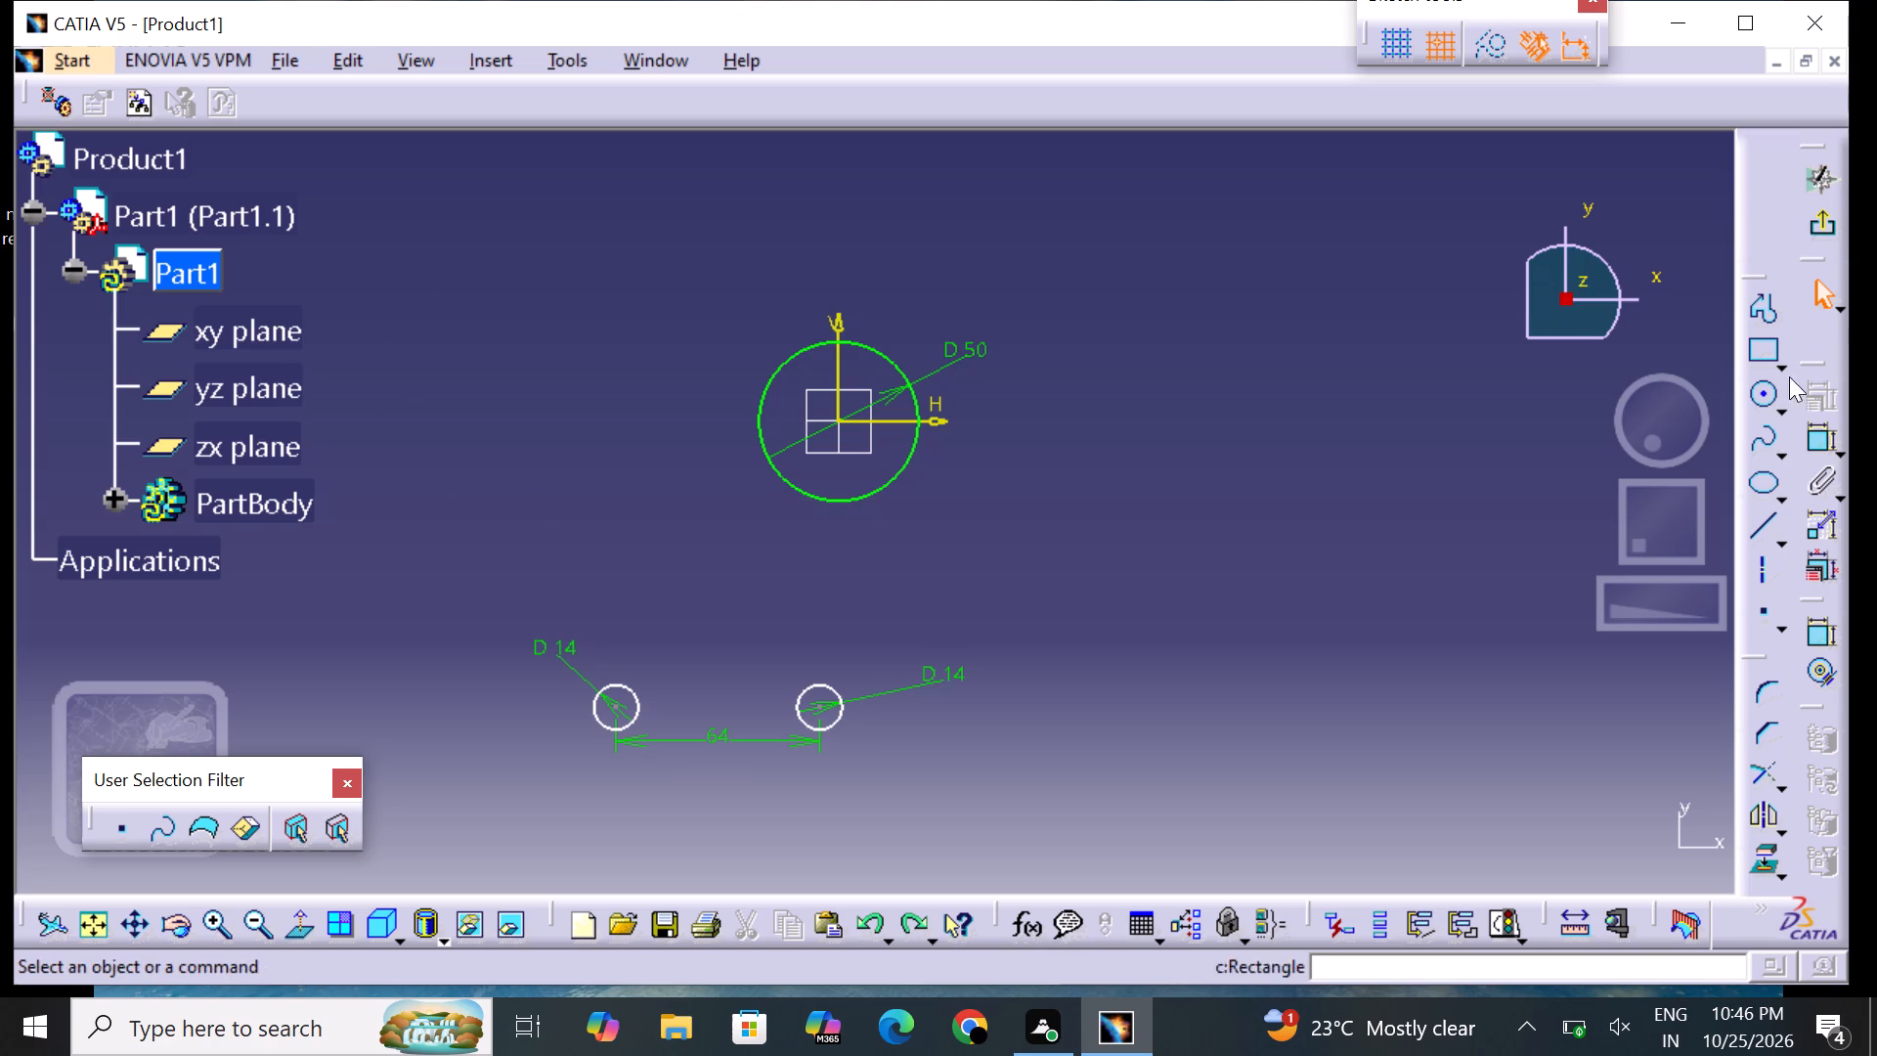
Constrain the centres of the two 14 mm circles to be symmetric about the vertical V axis.
click(1821, 444)
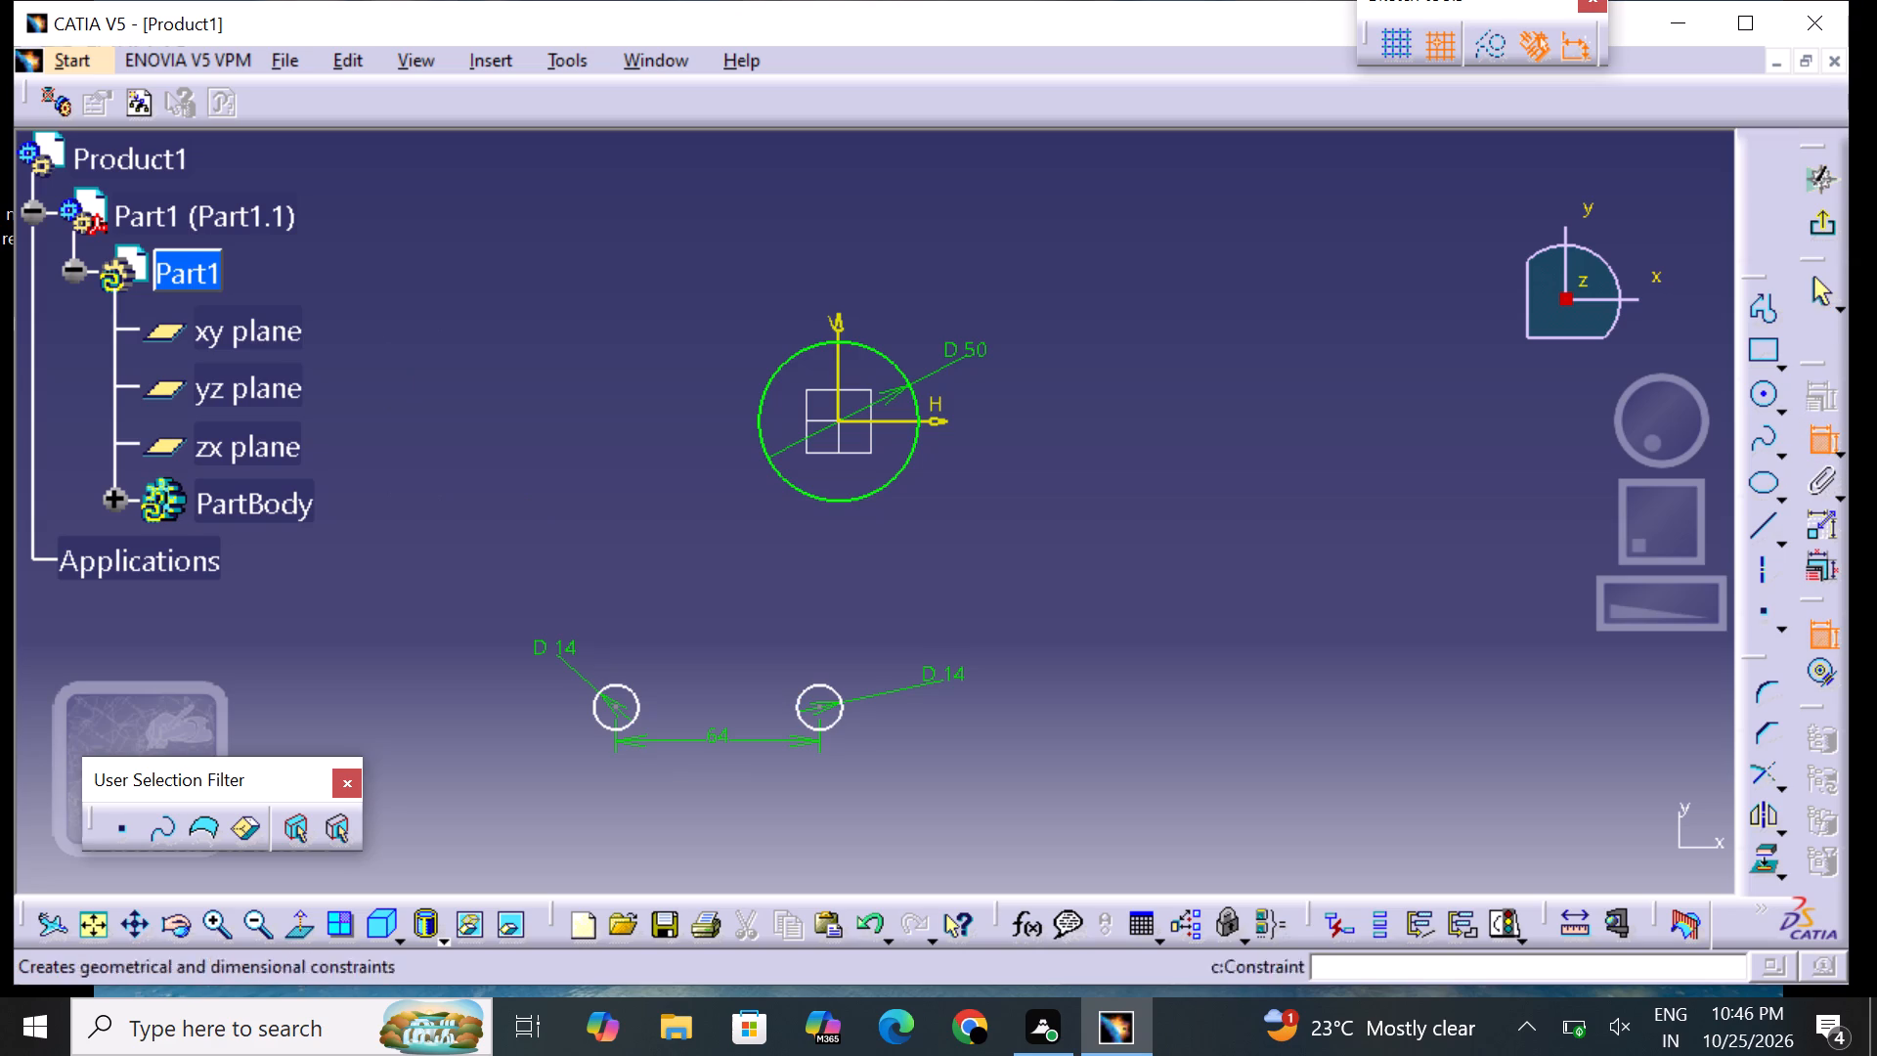
click(615, 709)
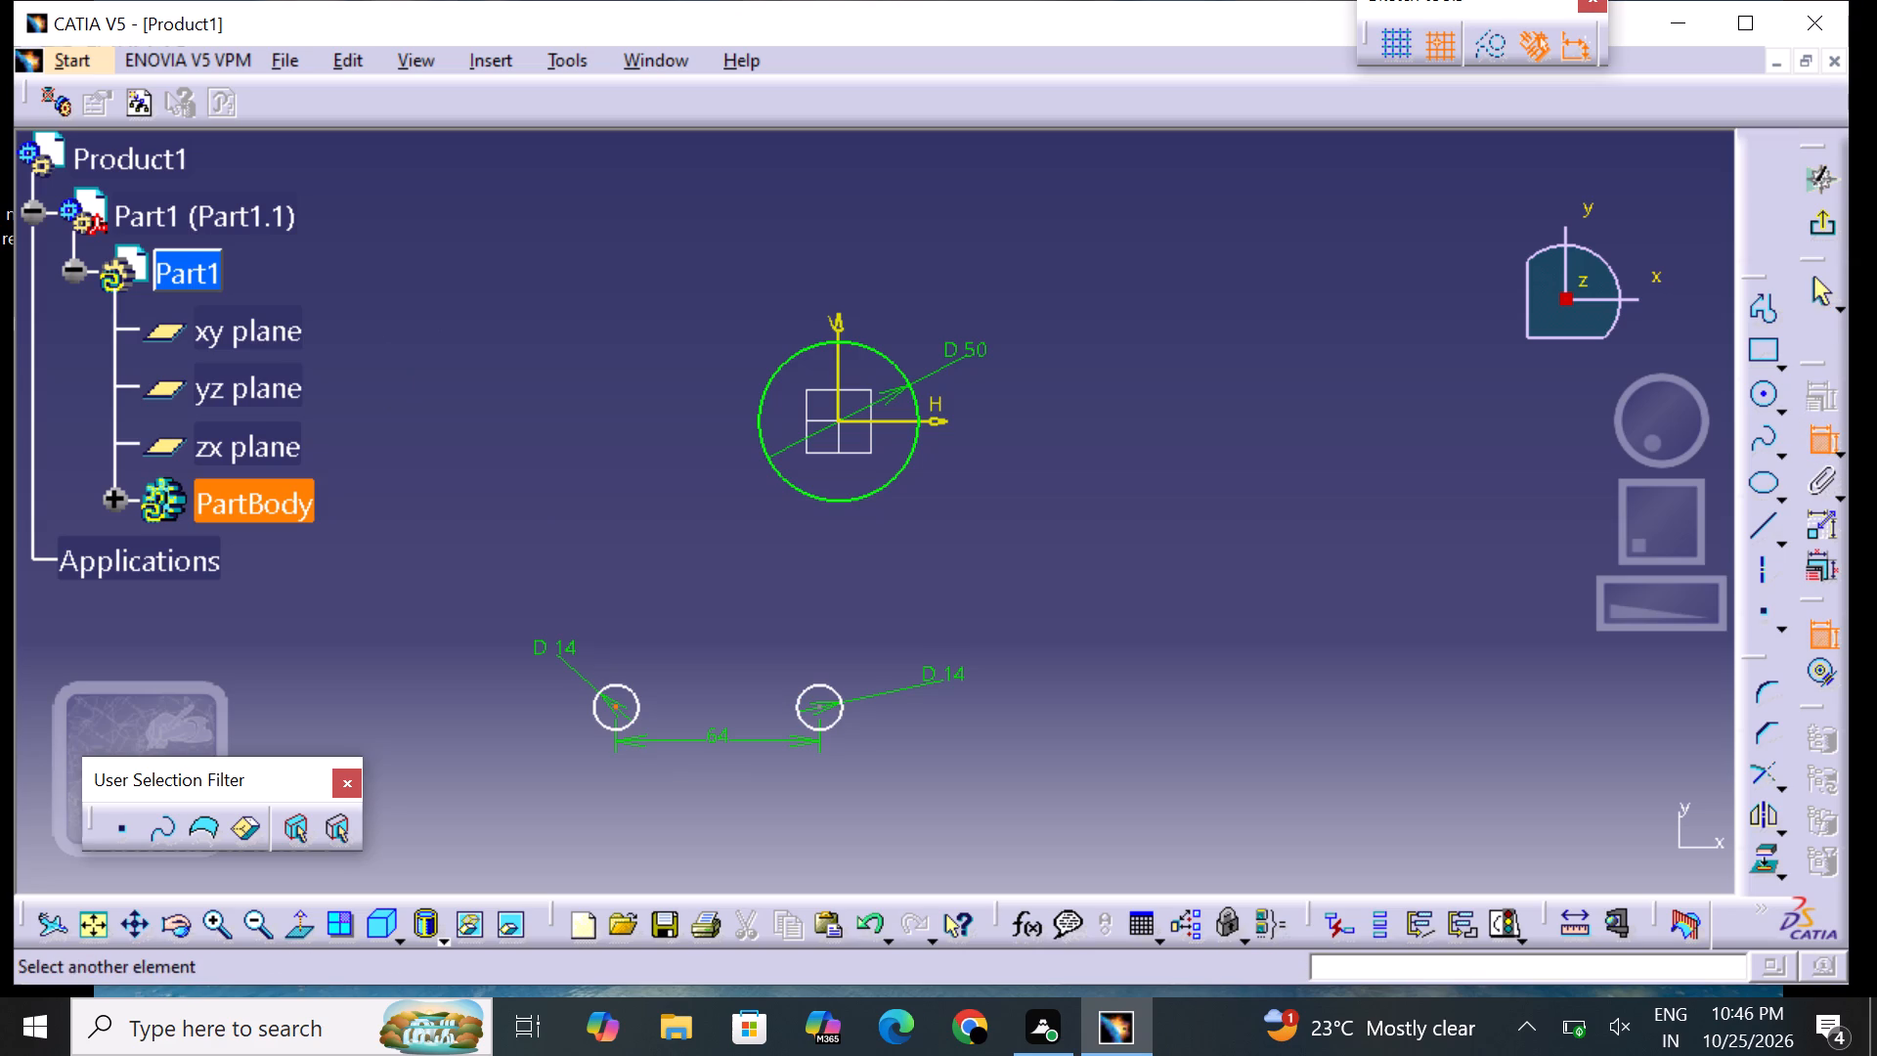
click(821, 713)
right_click(821, 714)
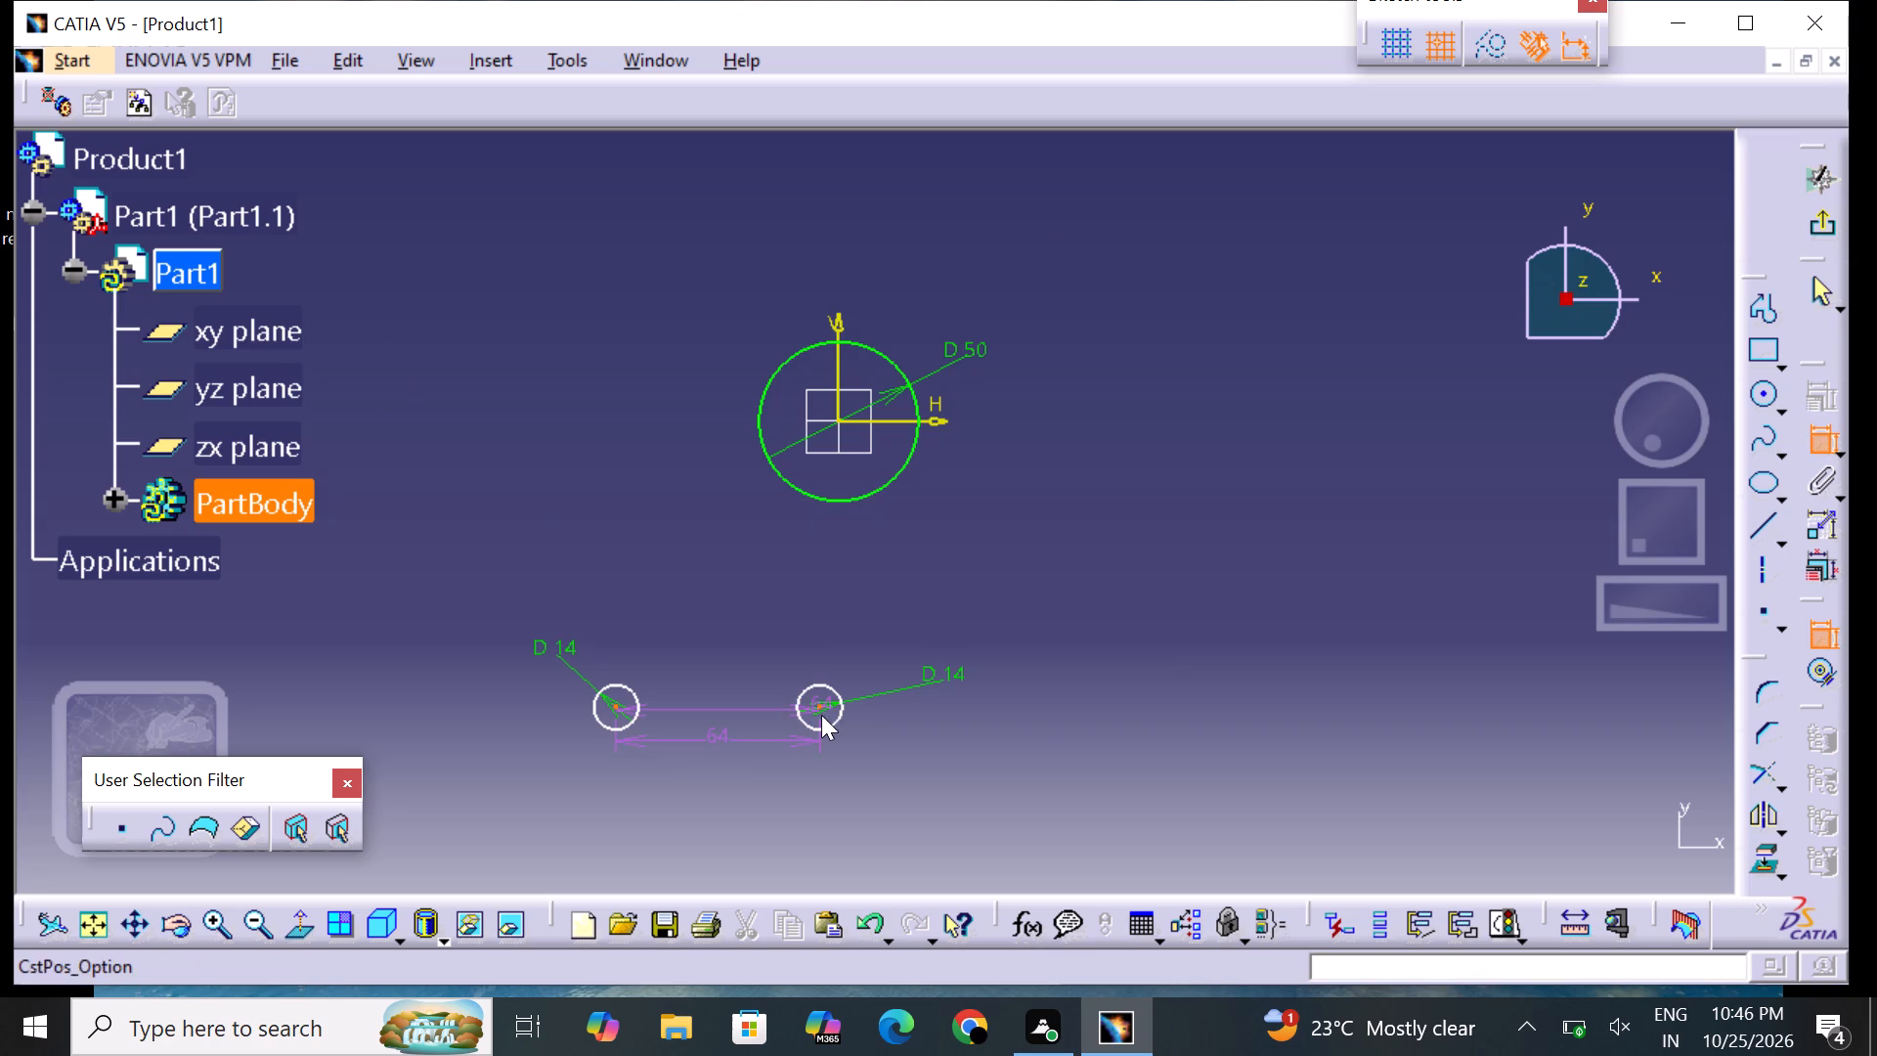
click(892, 644)
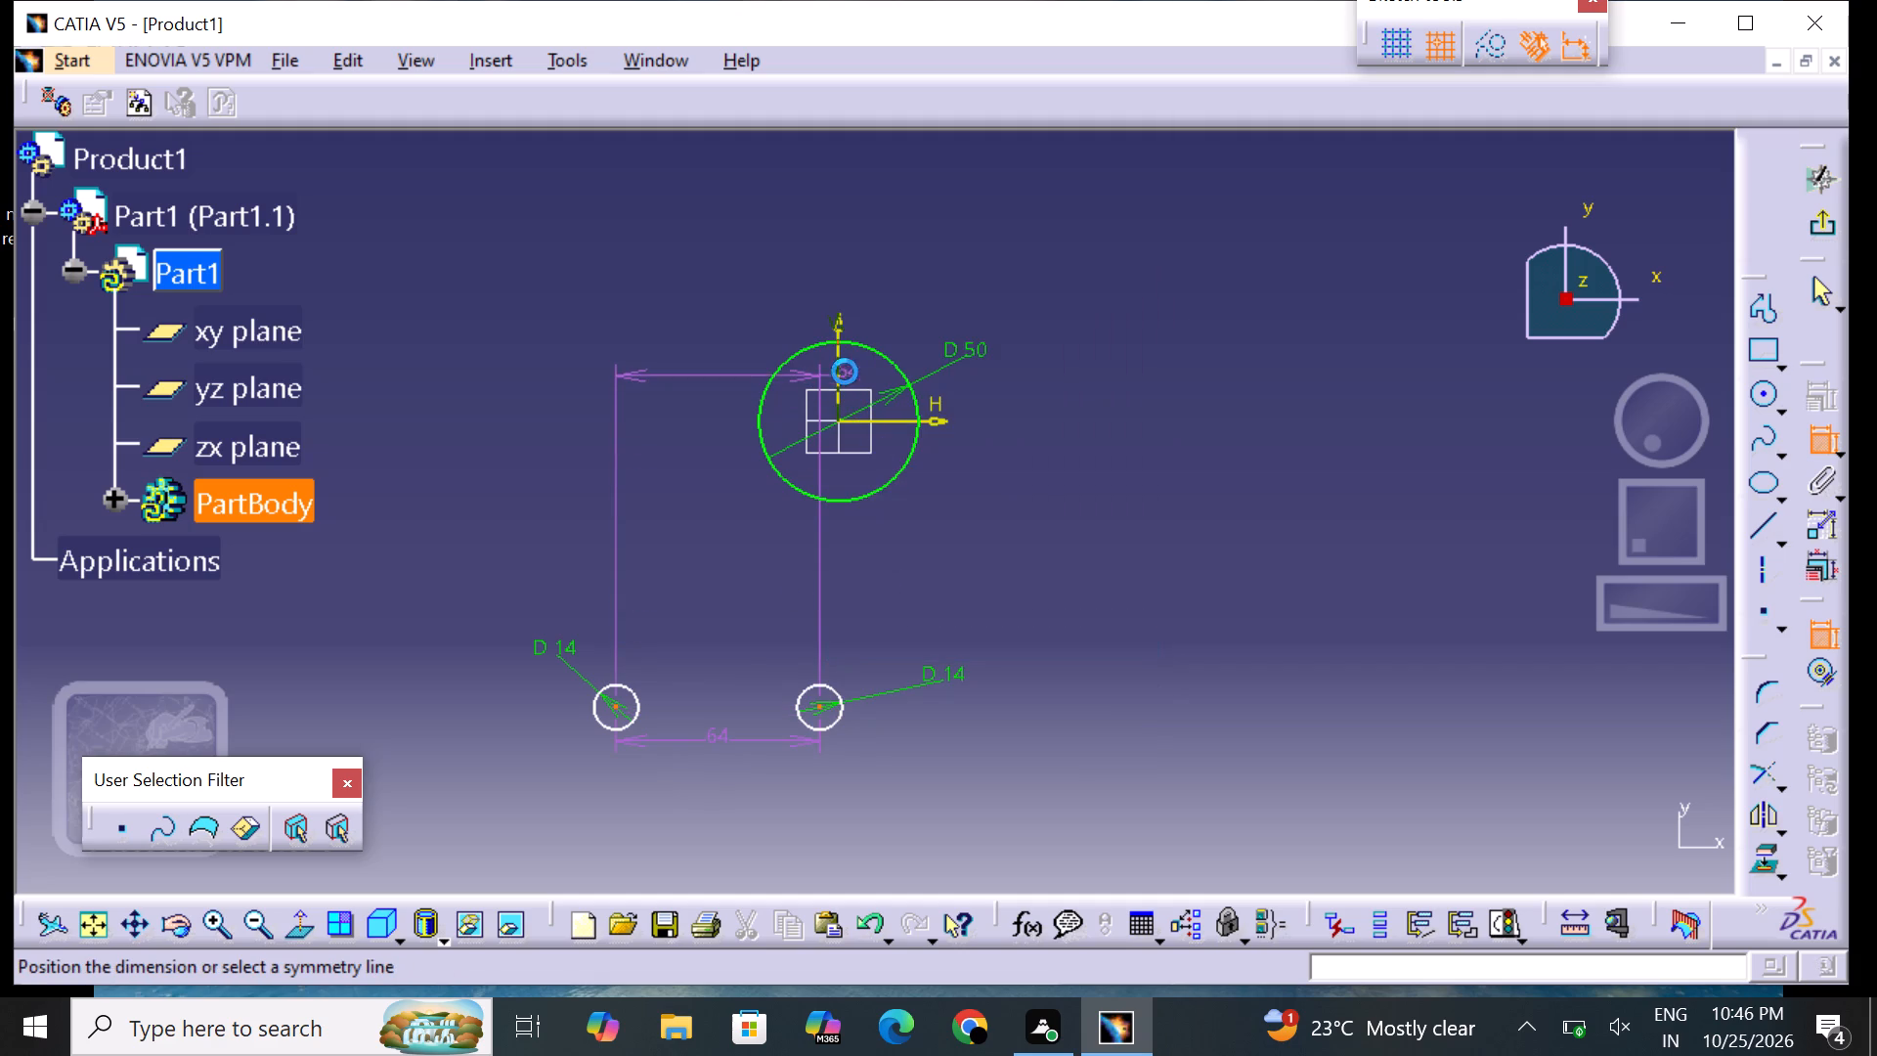
click(836, 363)
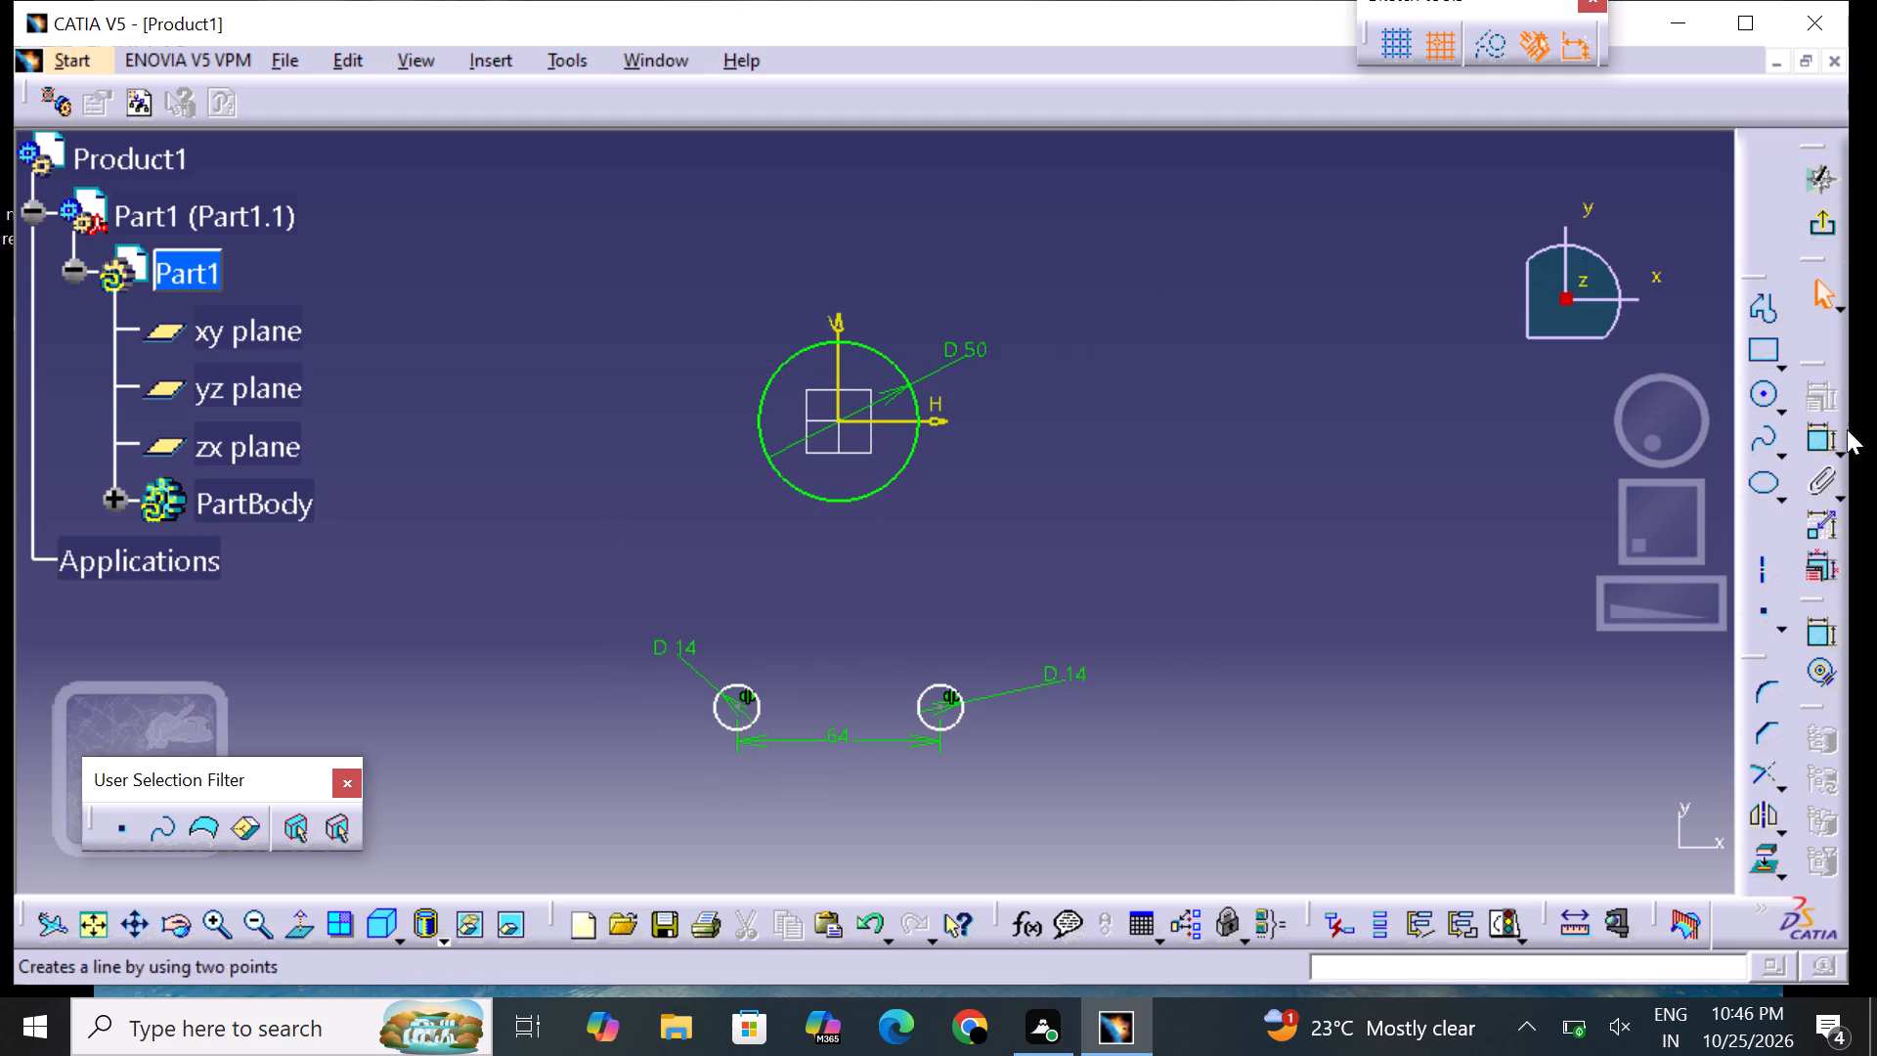
Dimension the distance from the H axis to the centre of the 14 mm circle on the positive H side and set it to 62 mm.
click(1817, 436)
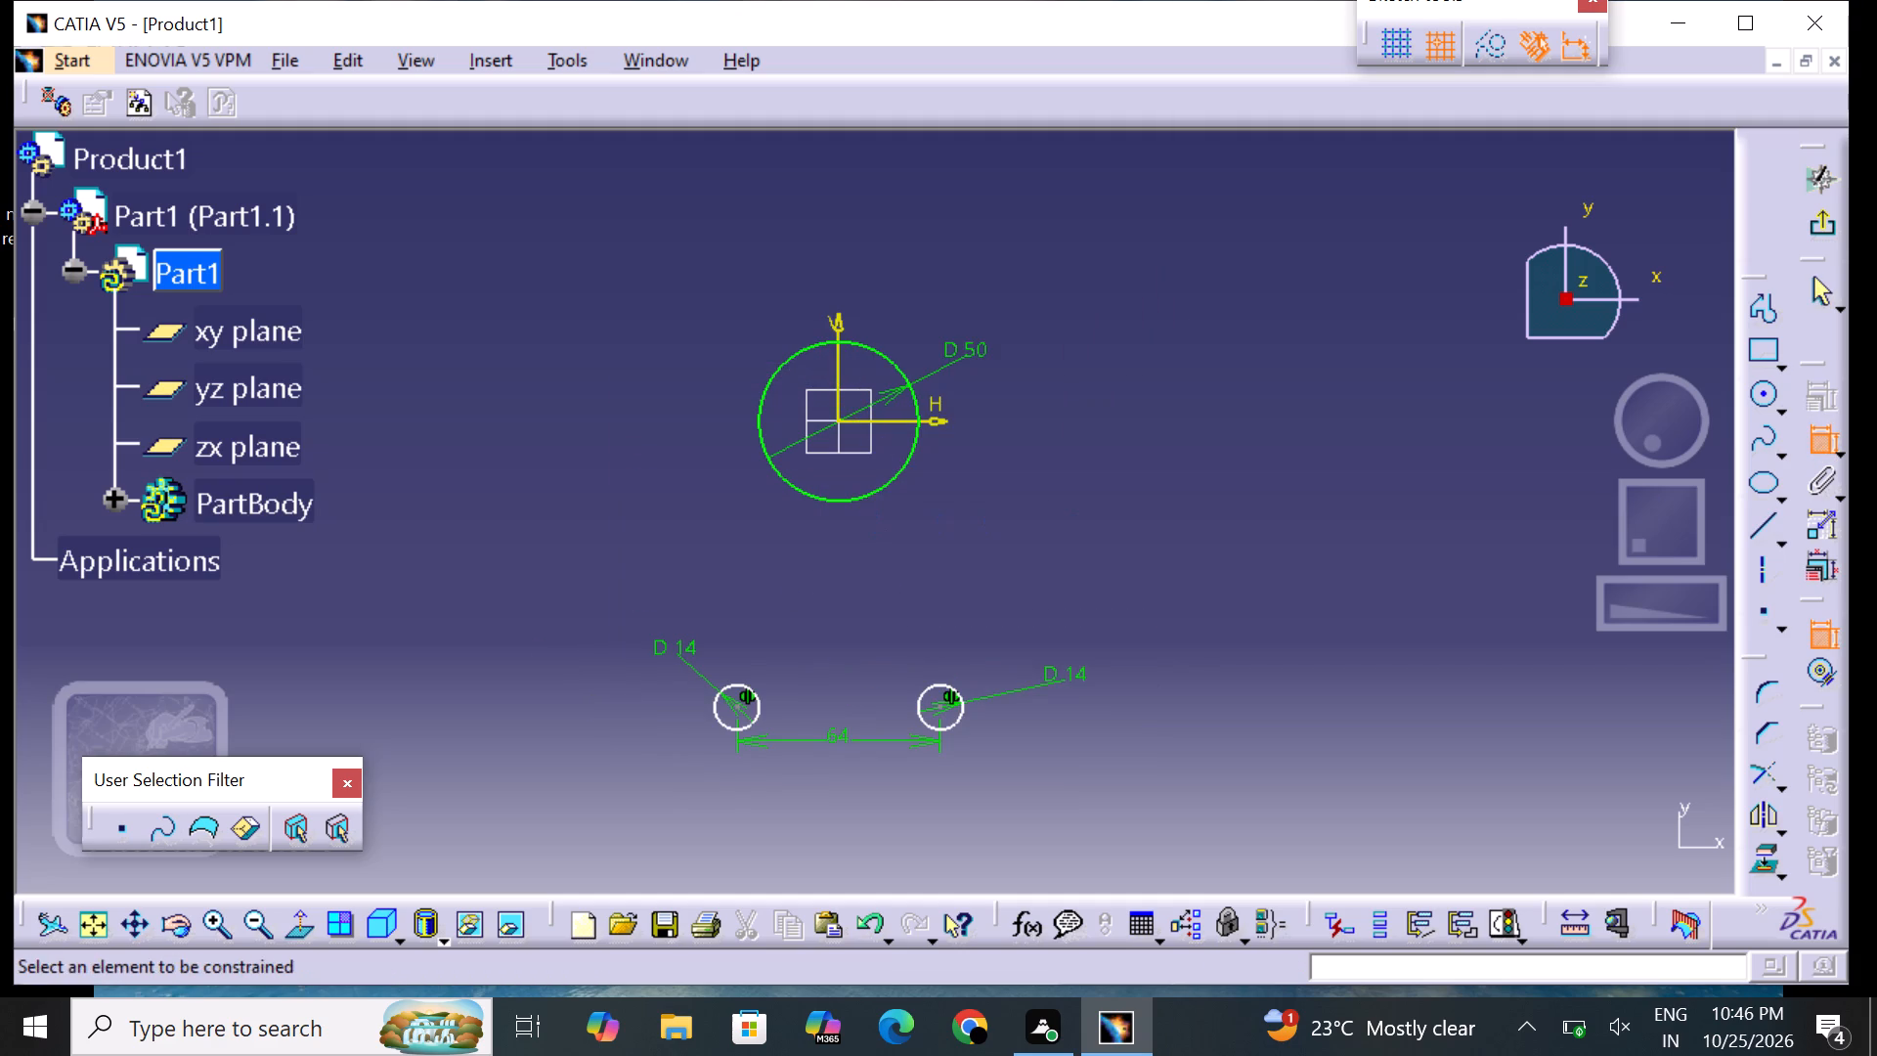
click(909, 421)
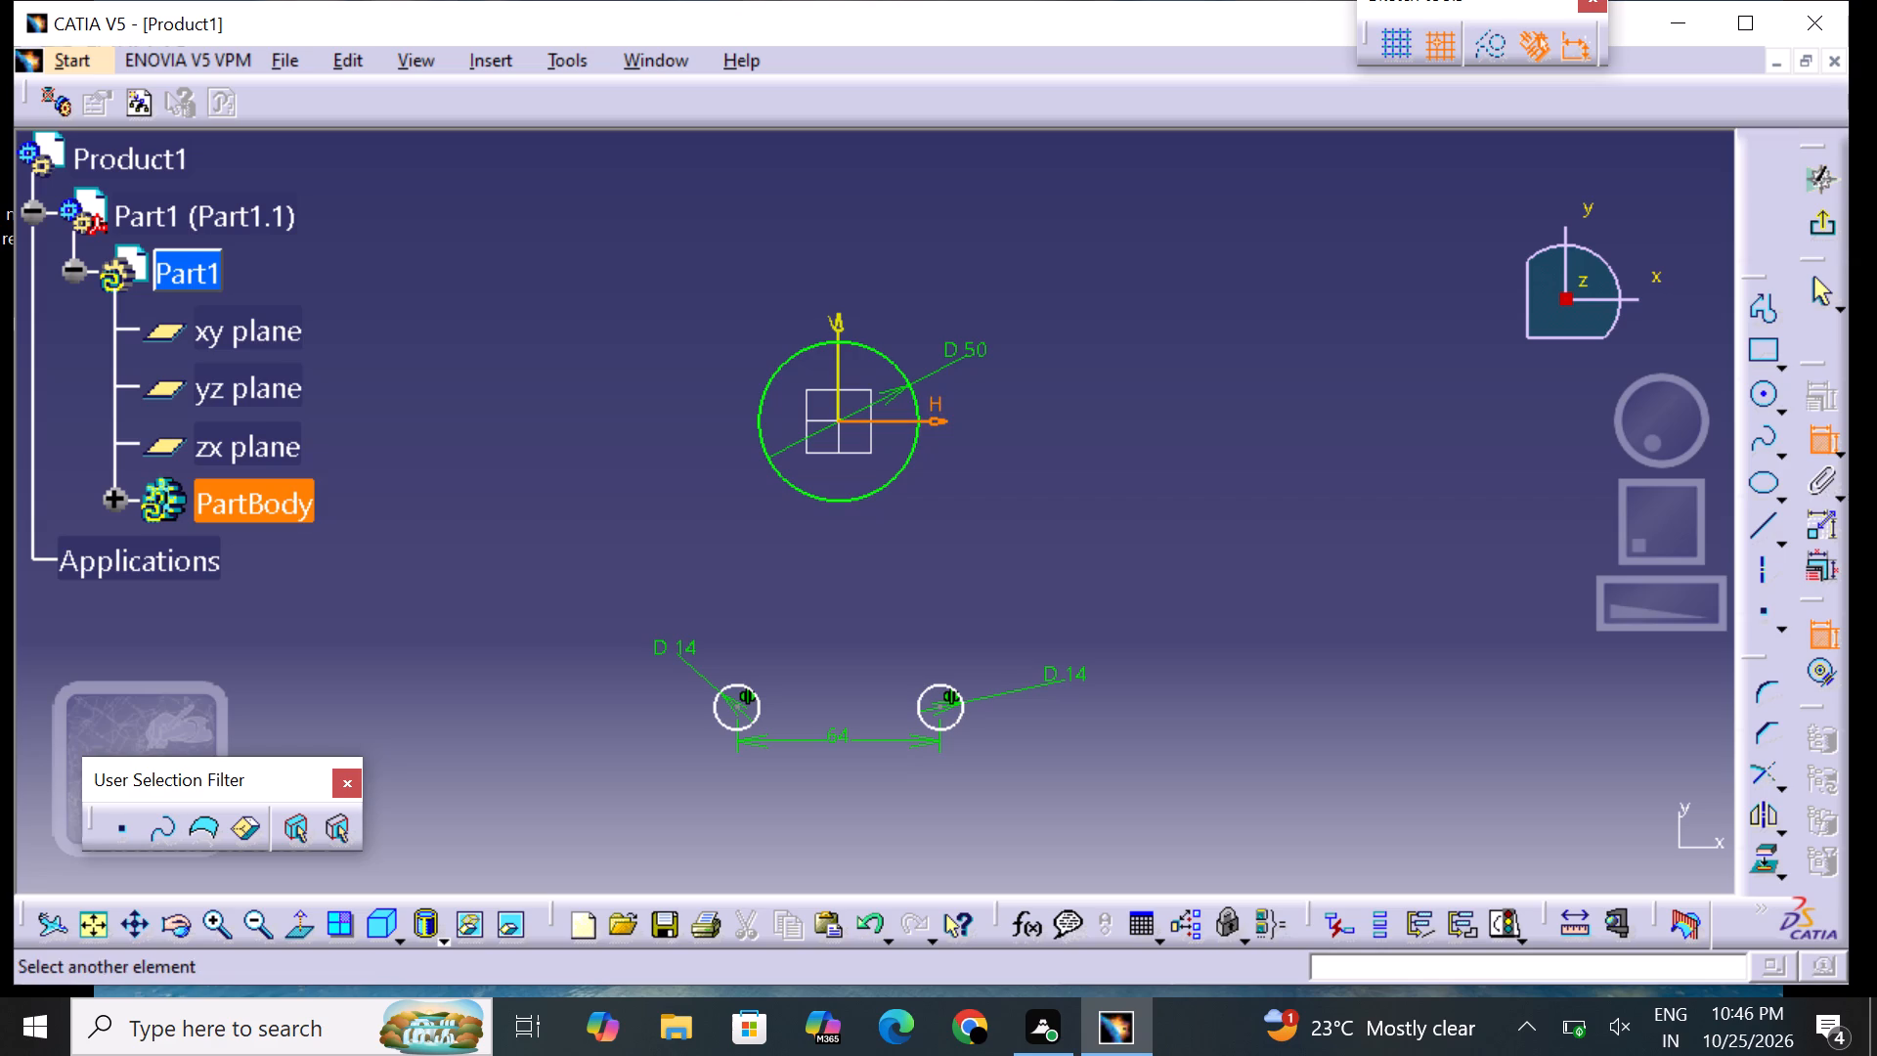
click(942, 707)
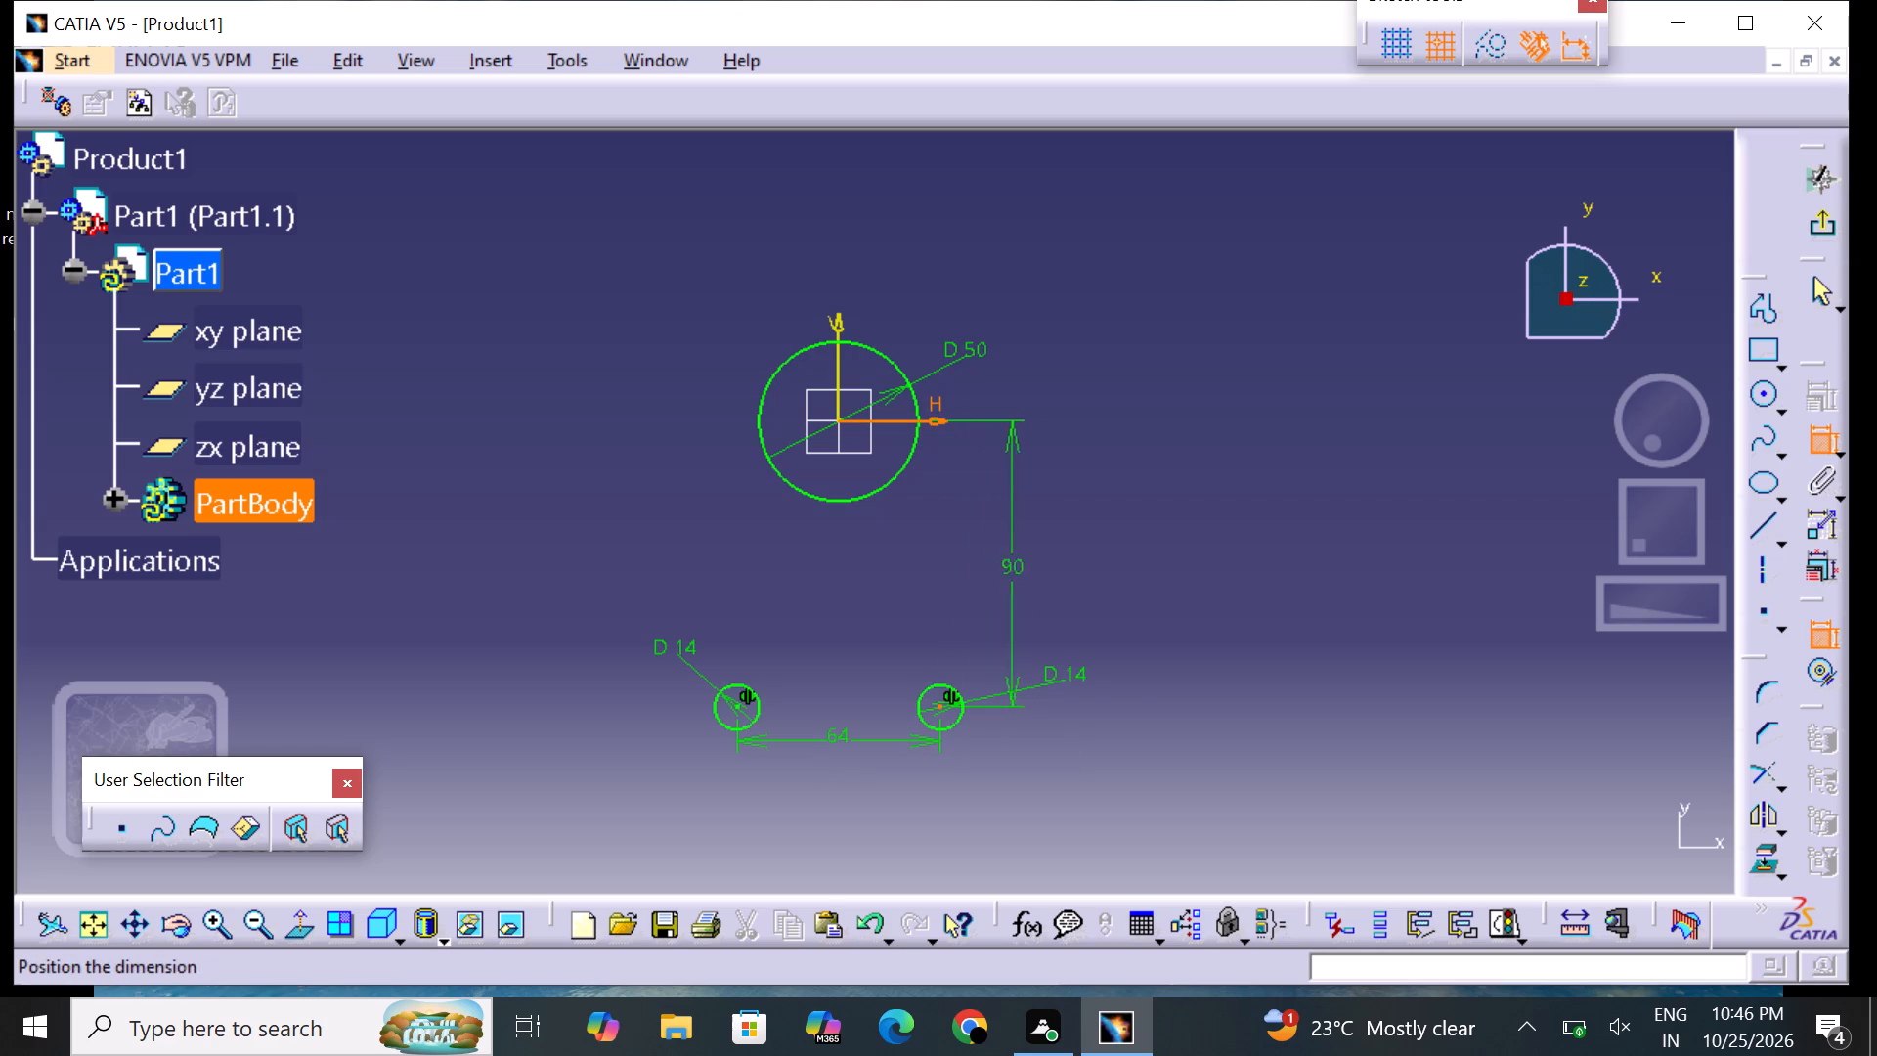
click(1133, 557)
double_click(1133, 557)
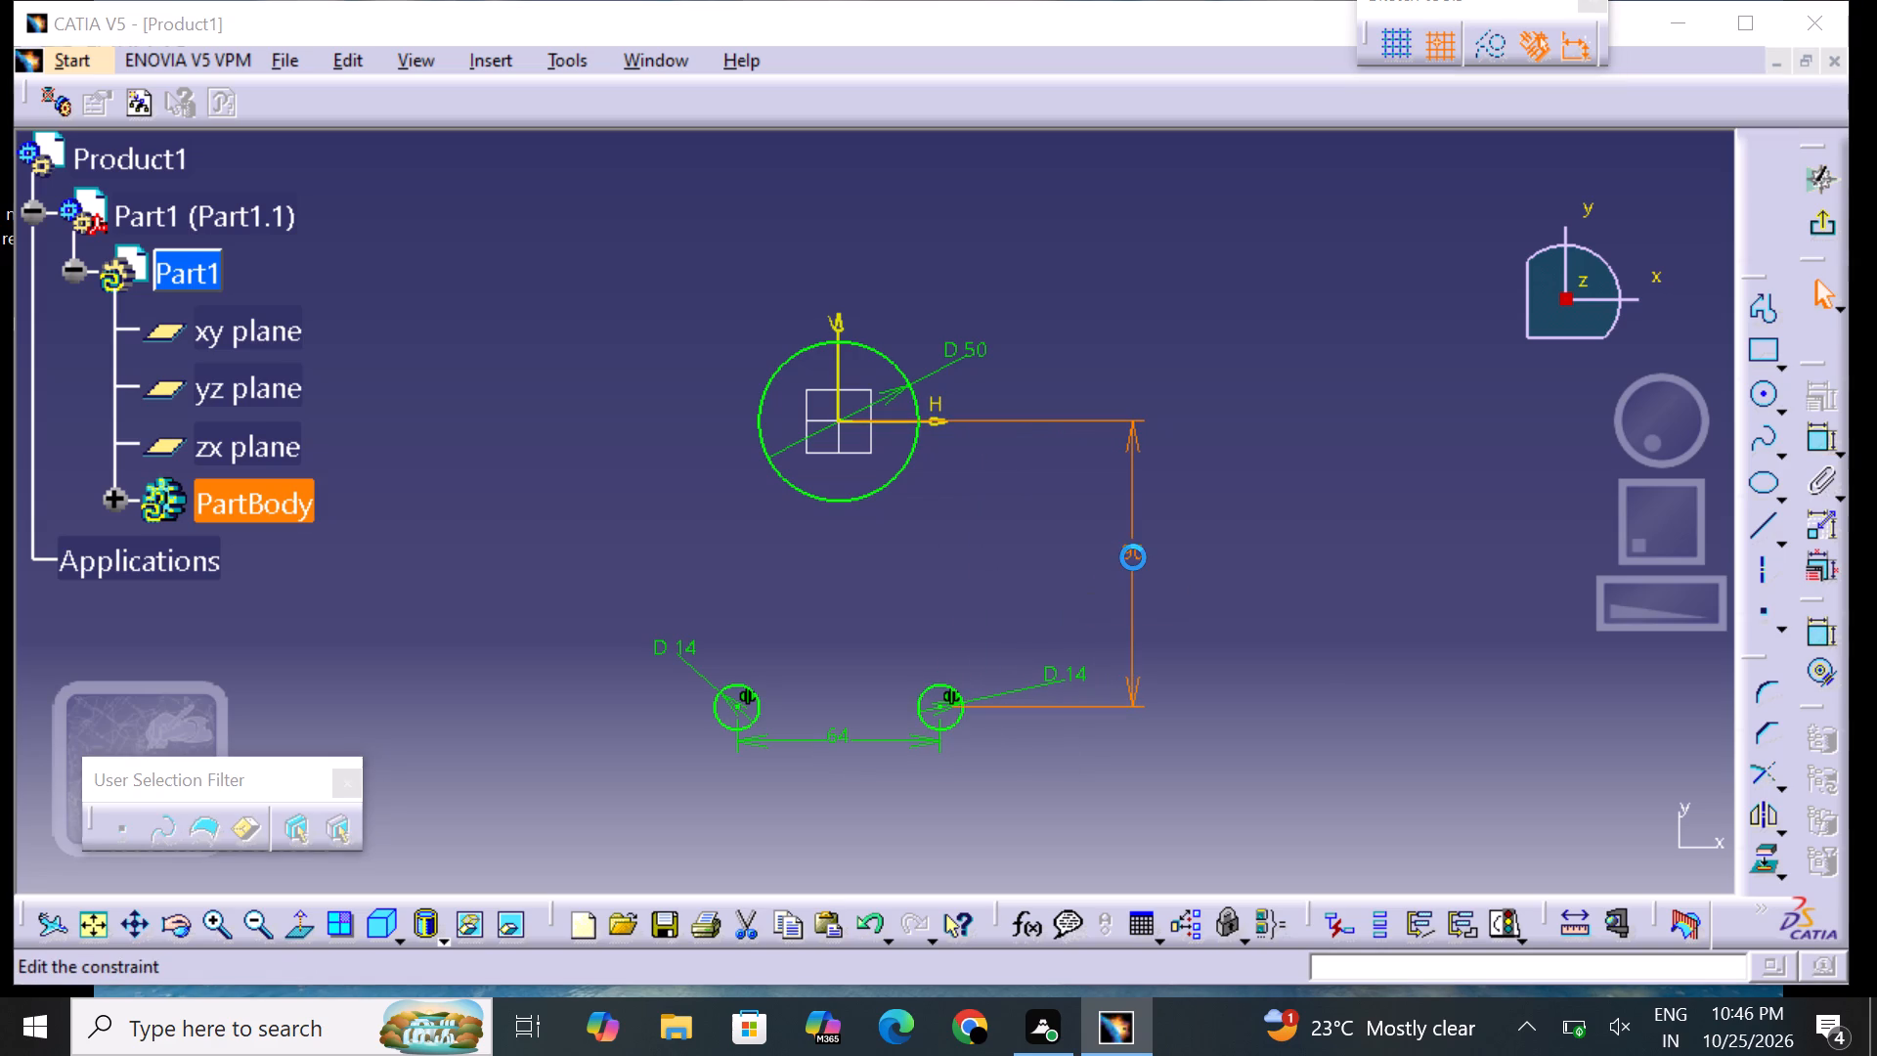
key(BackSpace)
key(6)
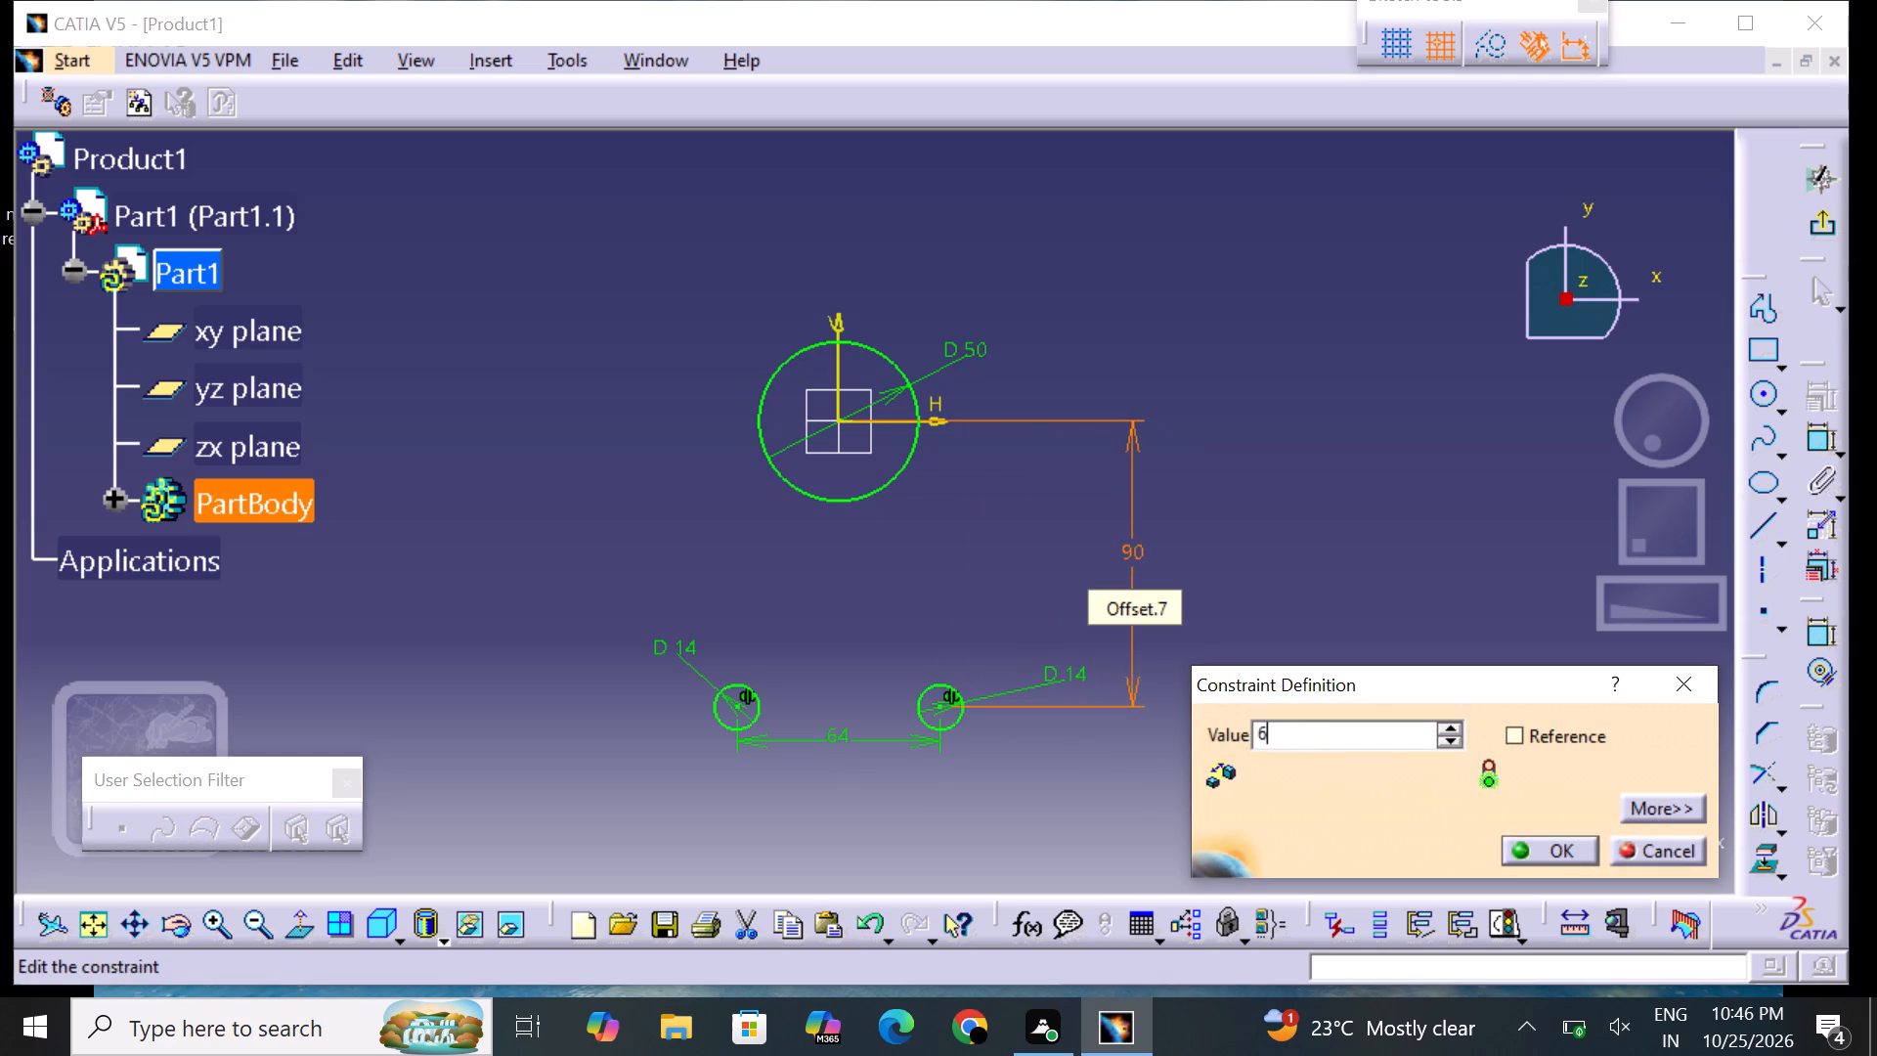
key(2)
key(Return)
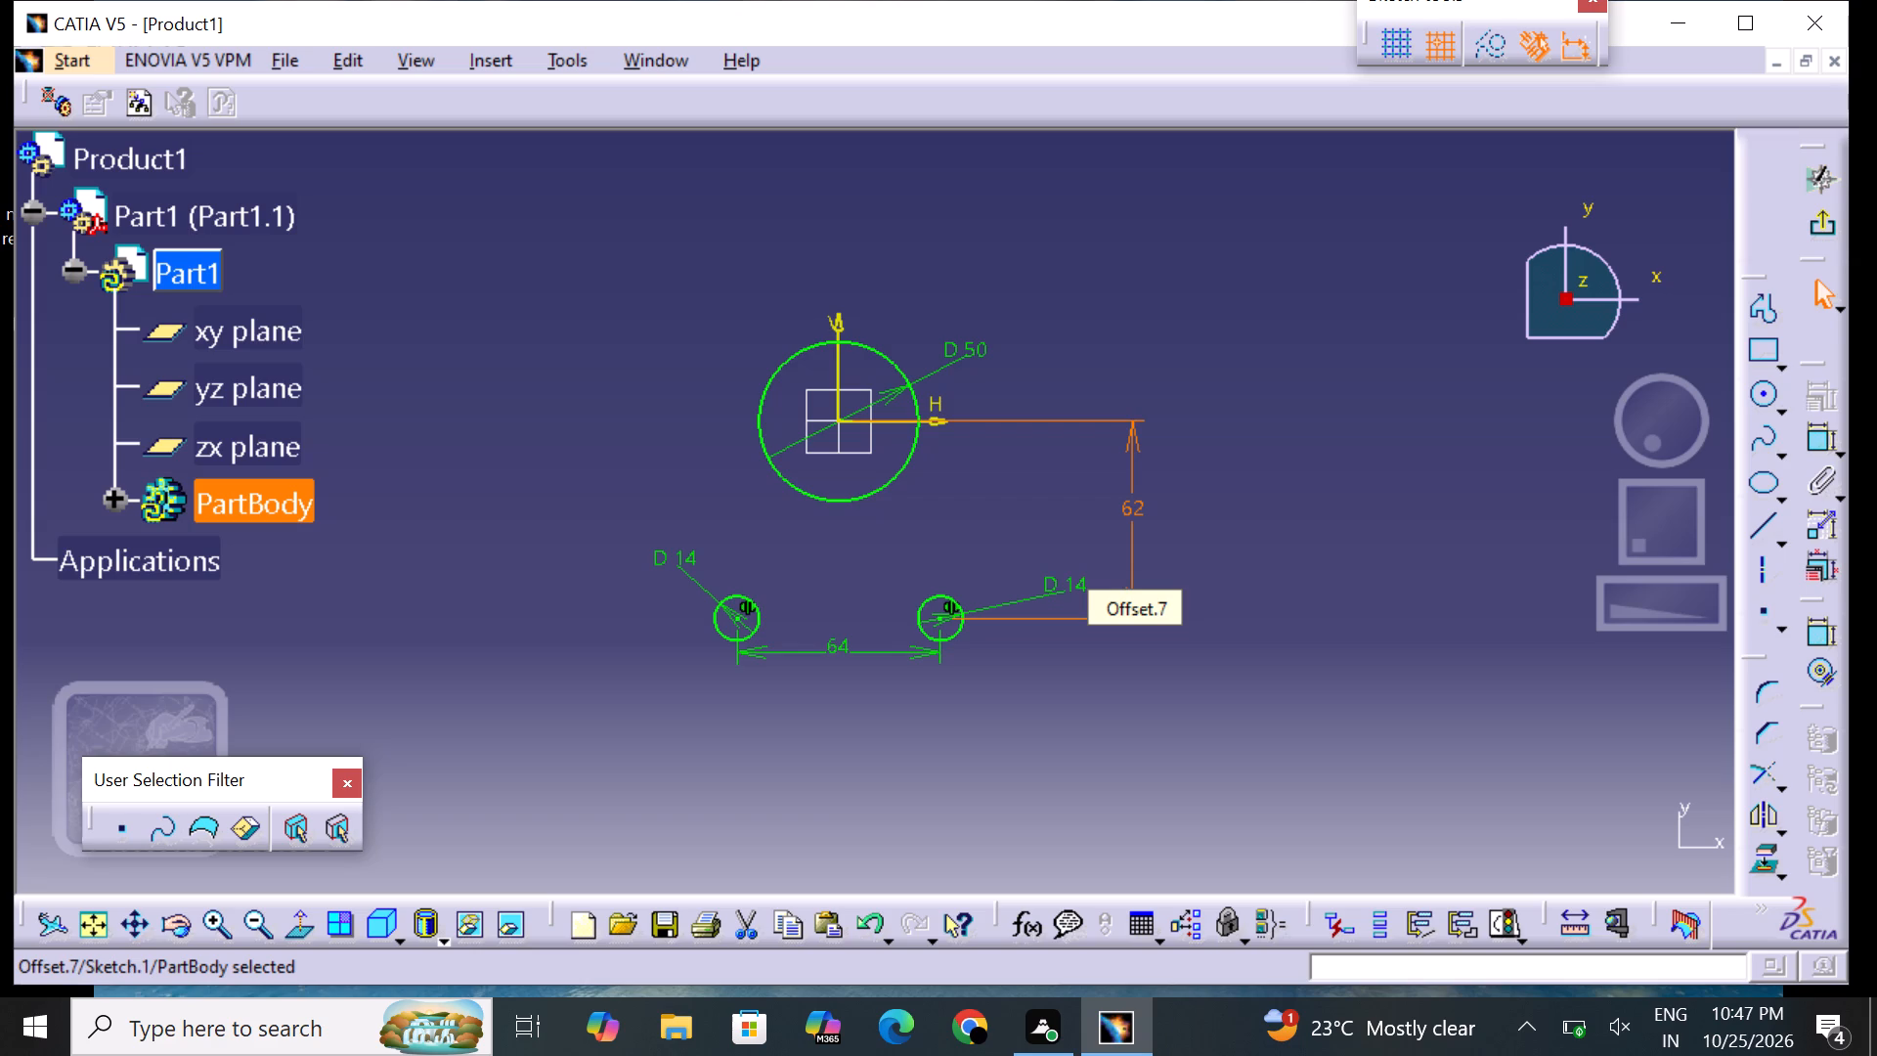
click(1084, 710)
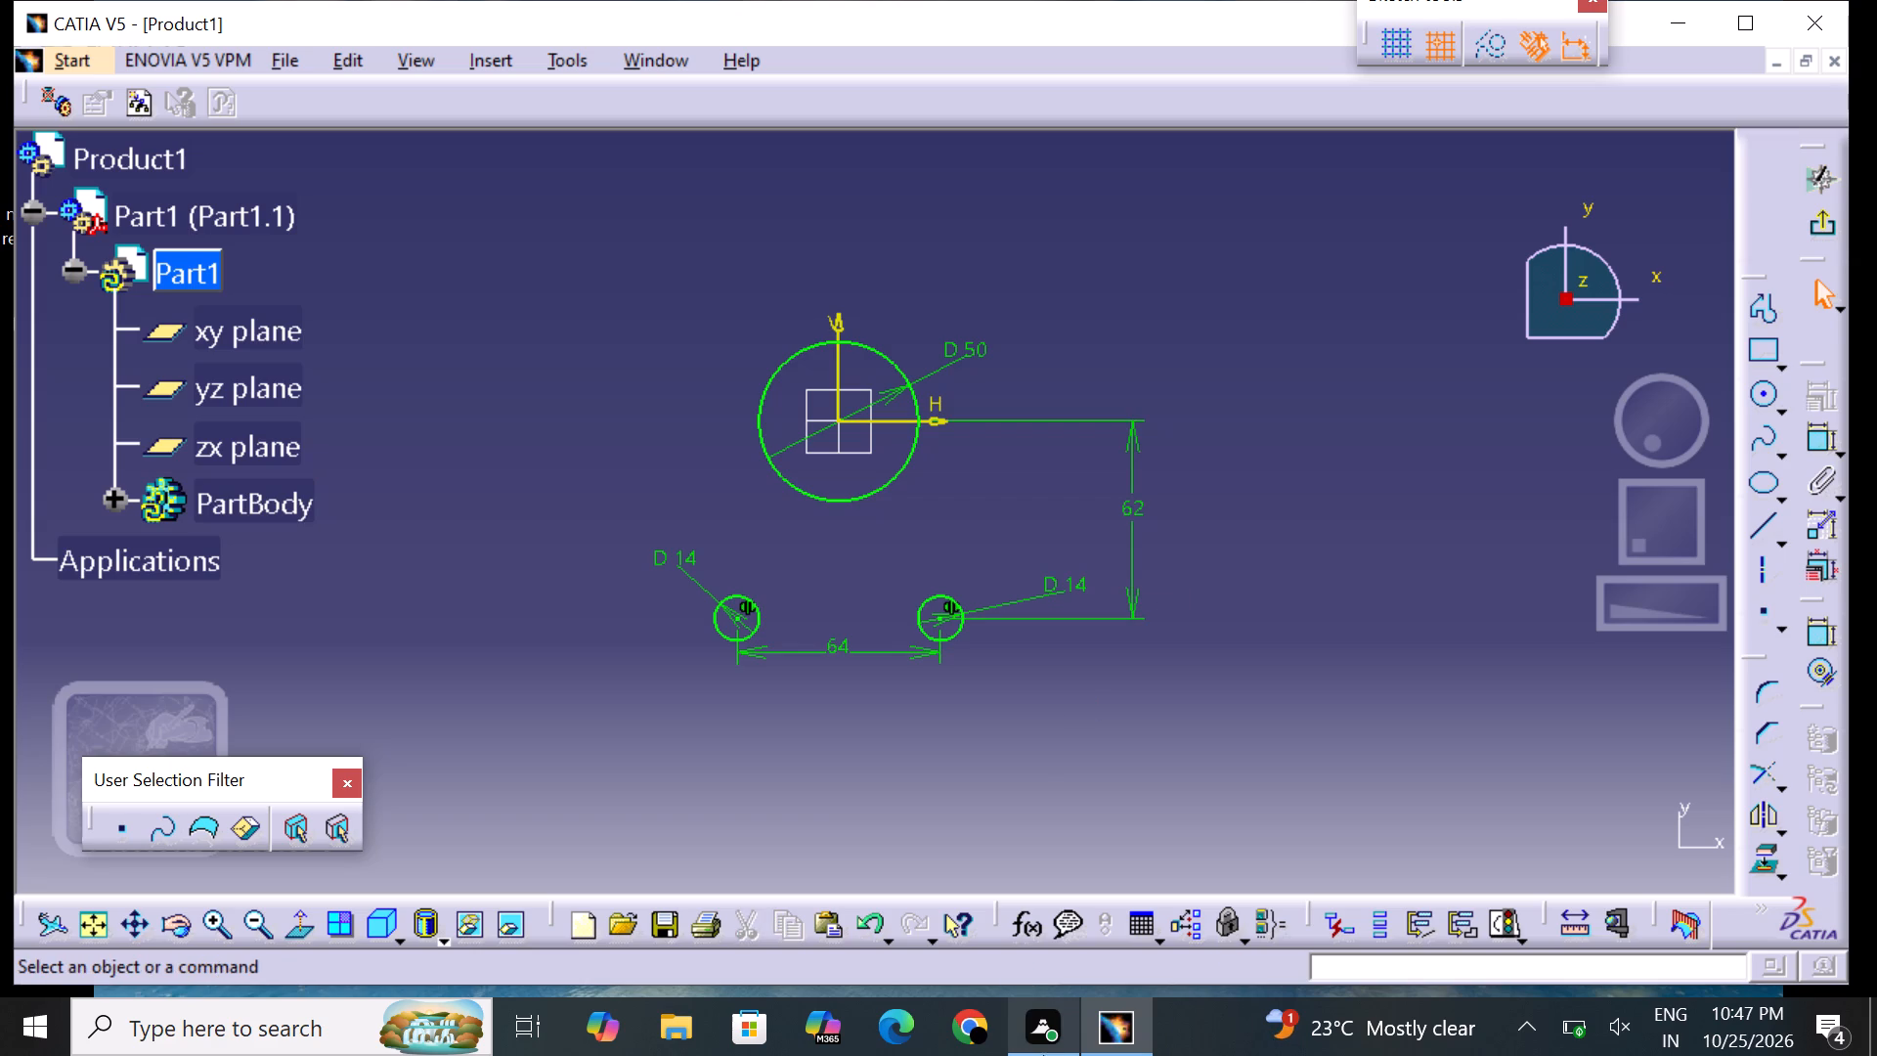
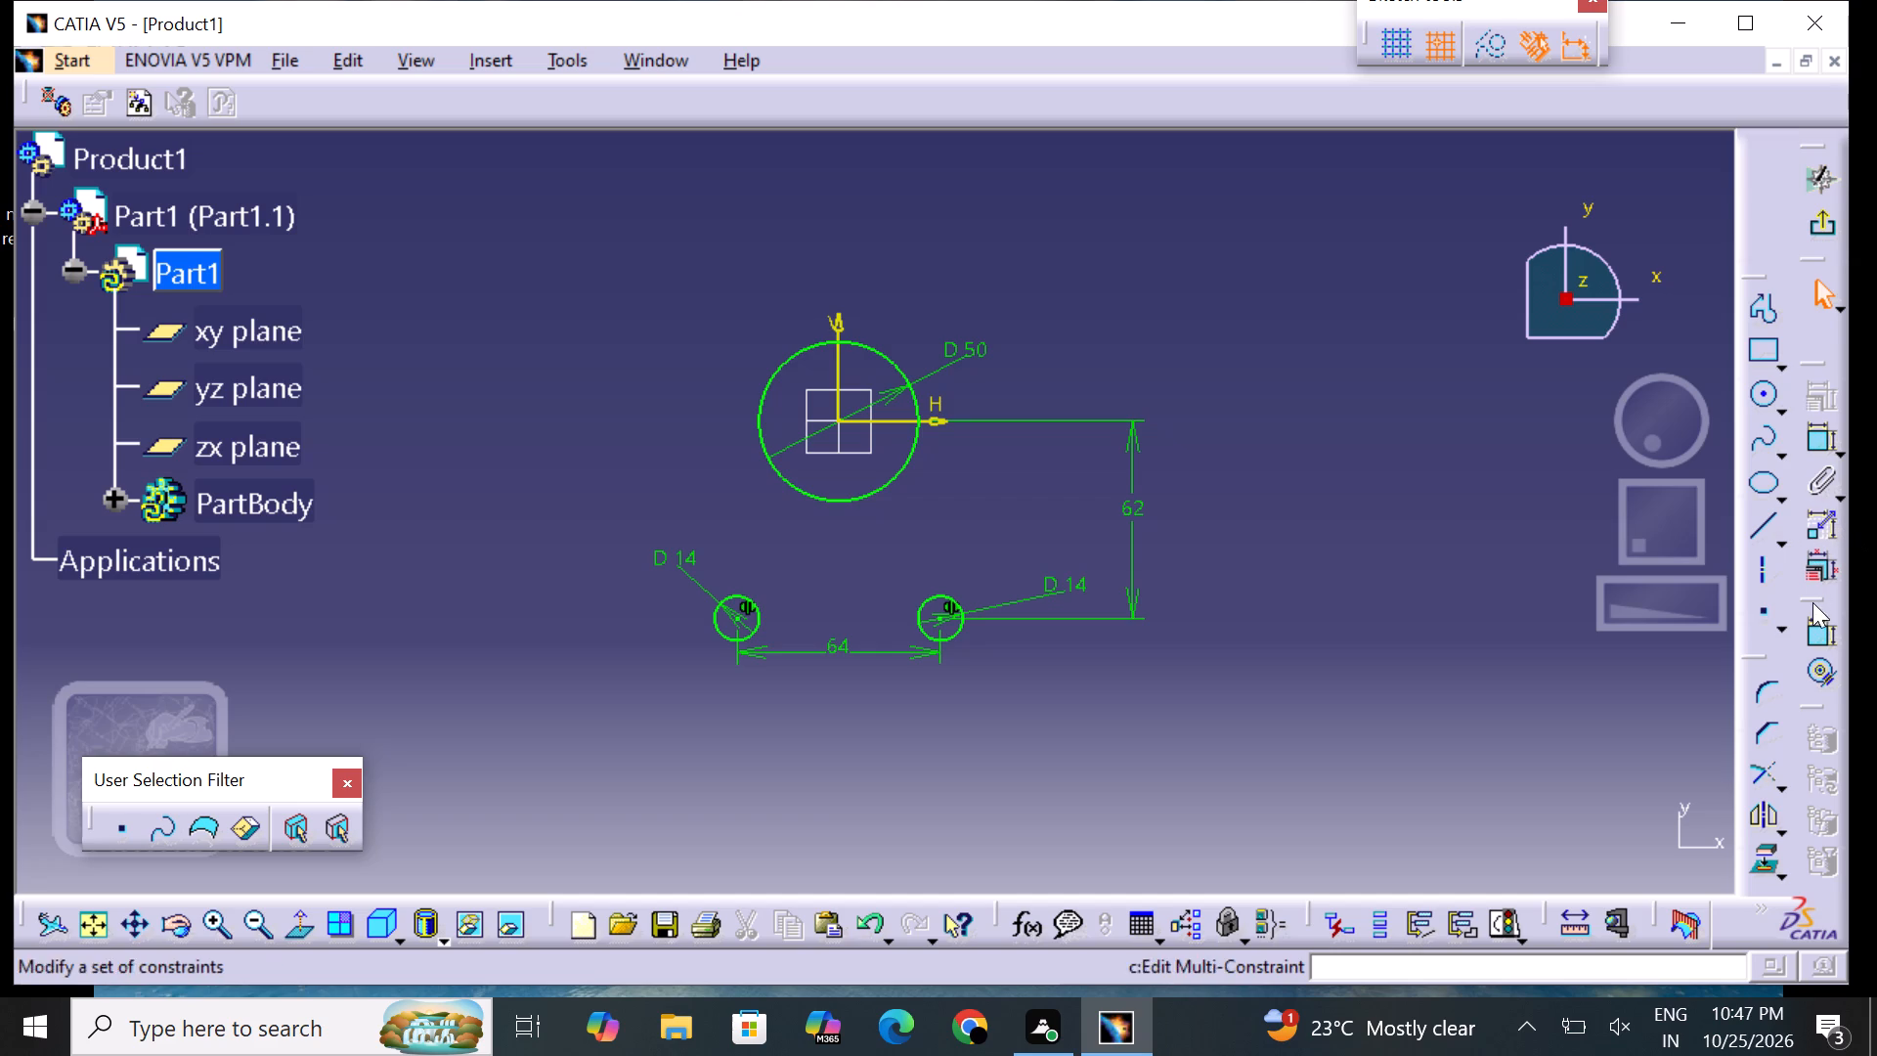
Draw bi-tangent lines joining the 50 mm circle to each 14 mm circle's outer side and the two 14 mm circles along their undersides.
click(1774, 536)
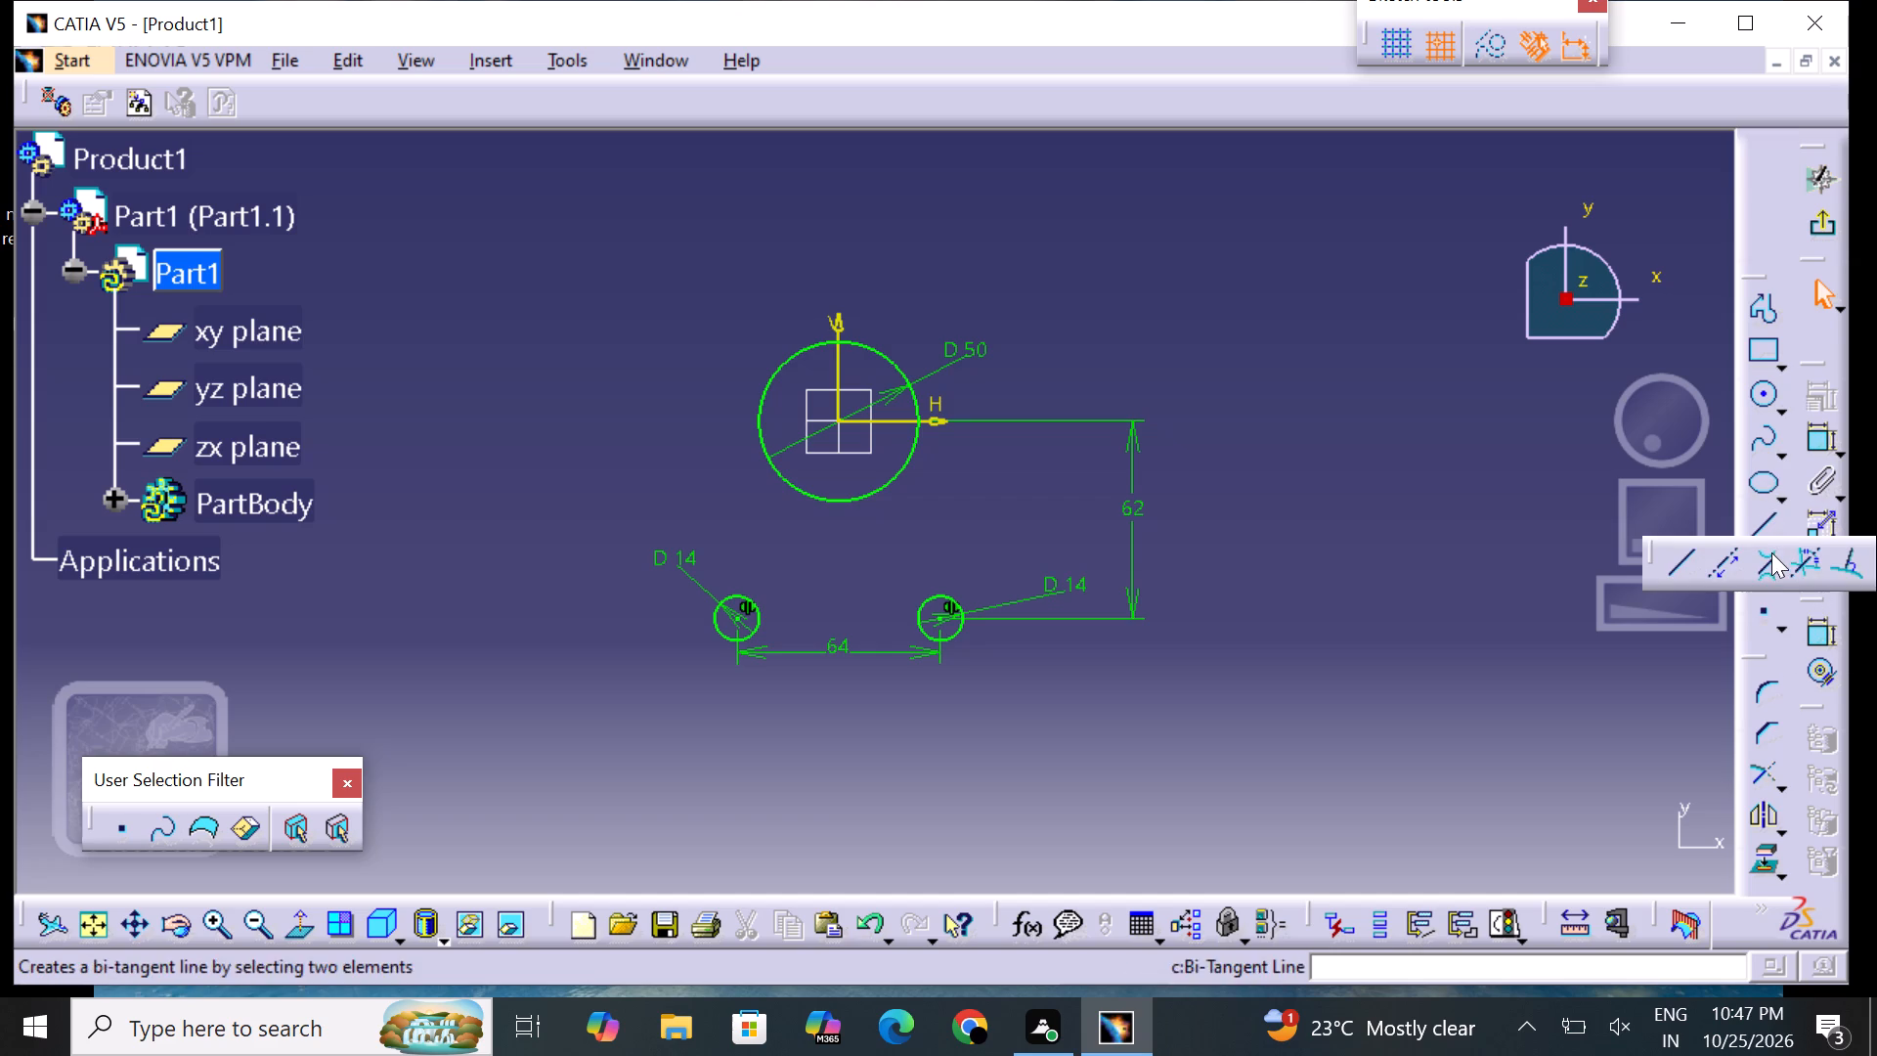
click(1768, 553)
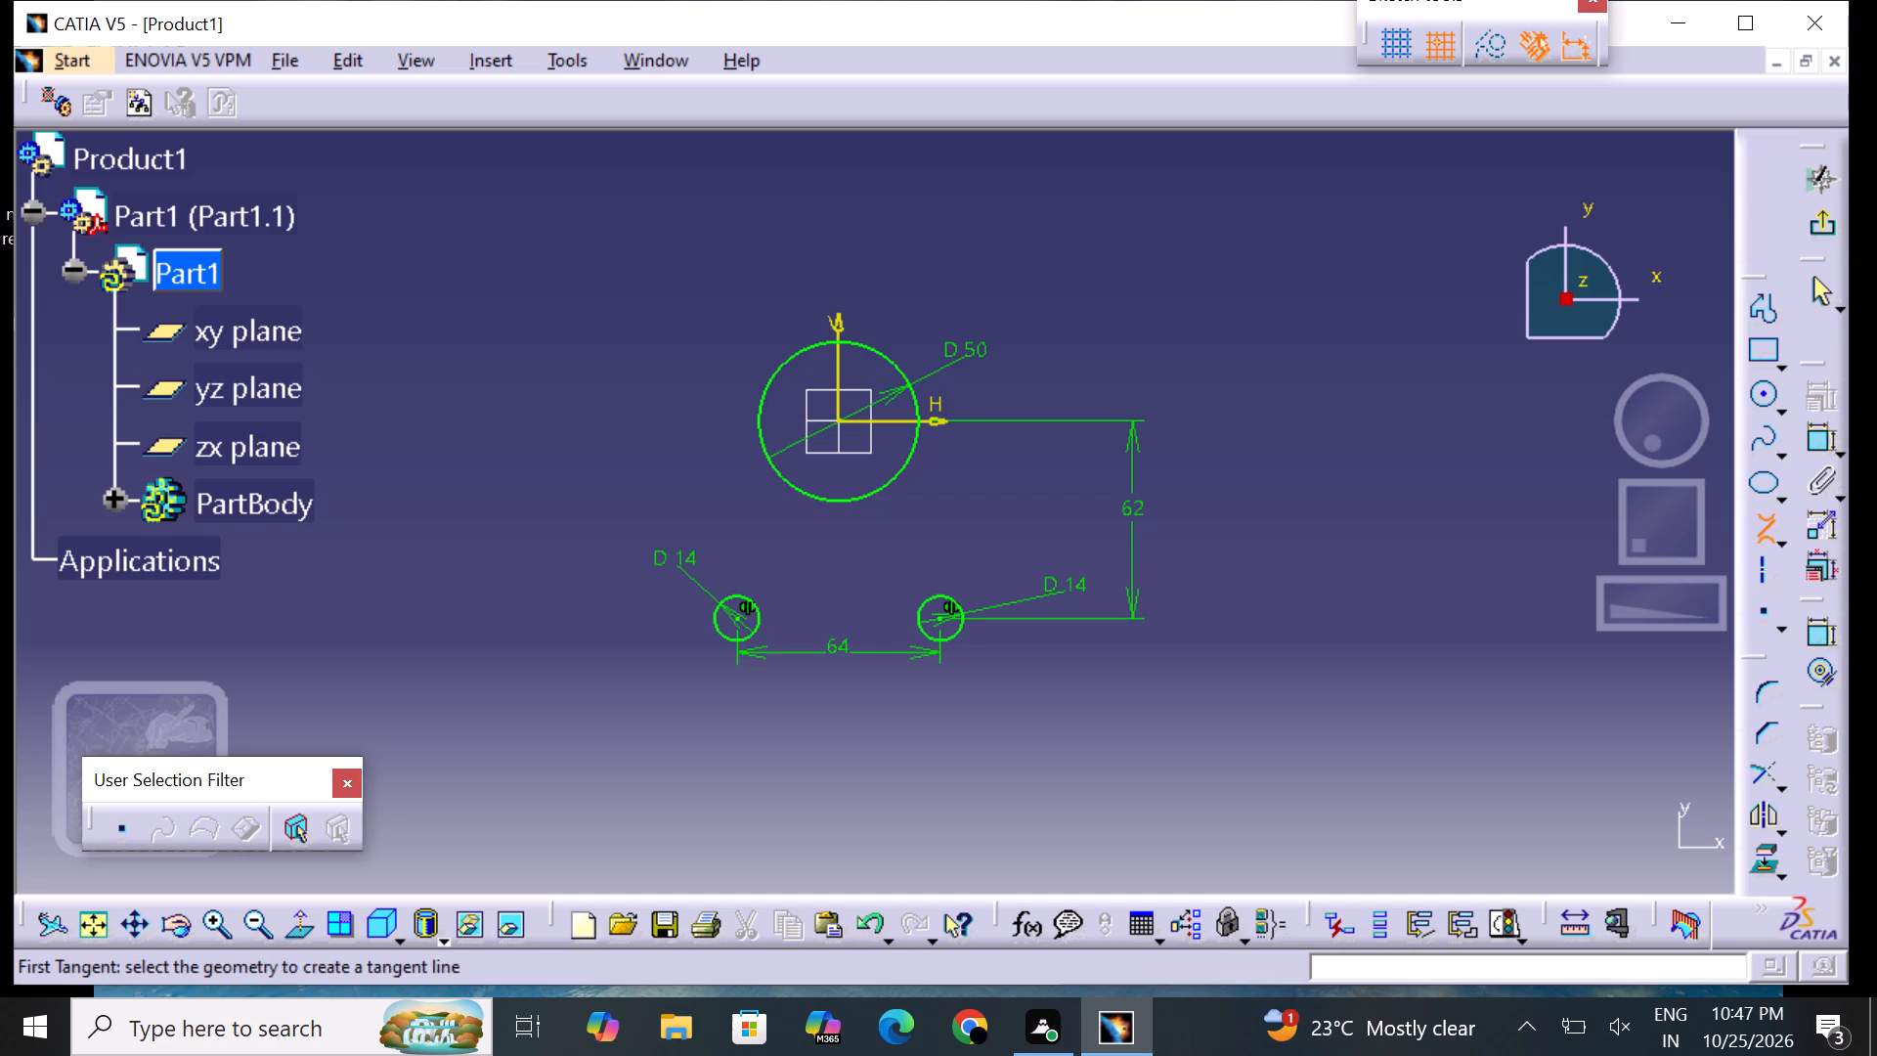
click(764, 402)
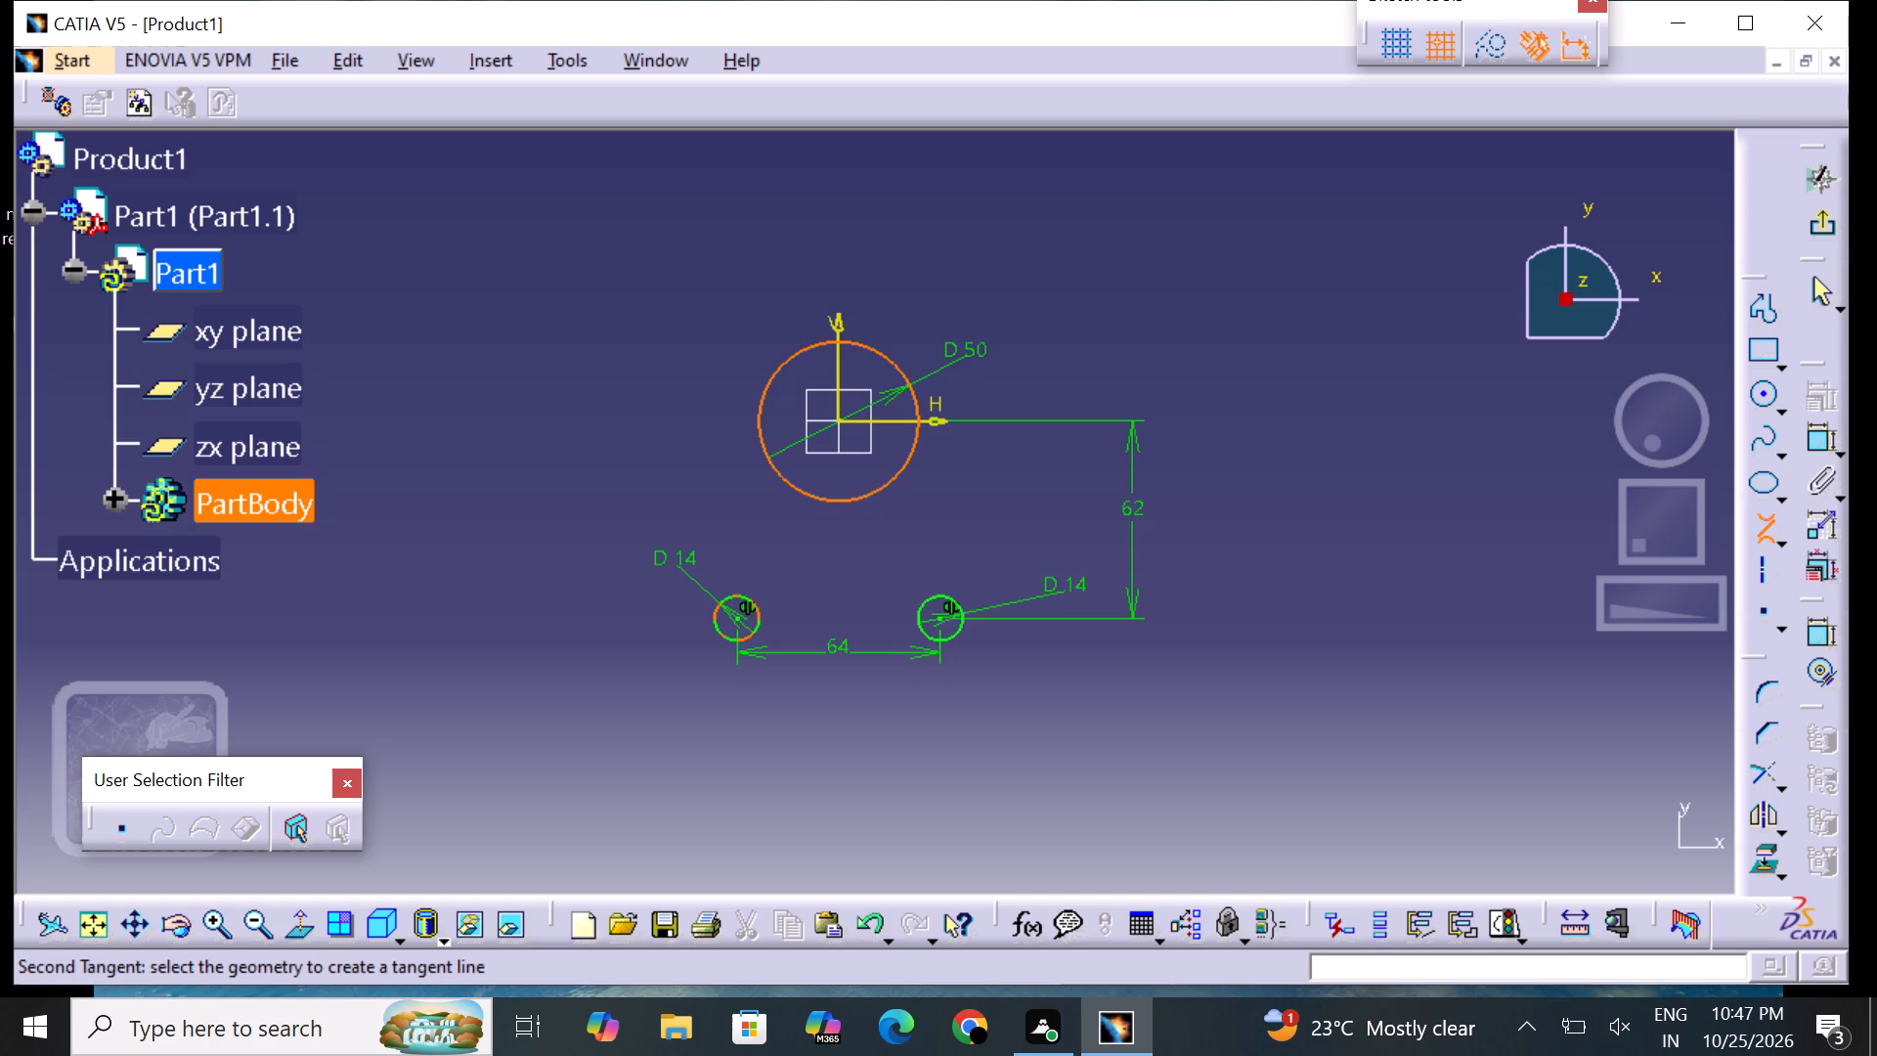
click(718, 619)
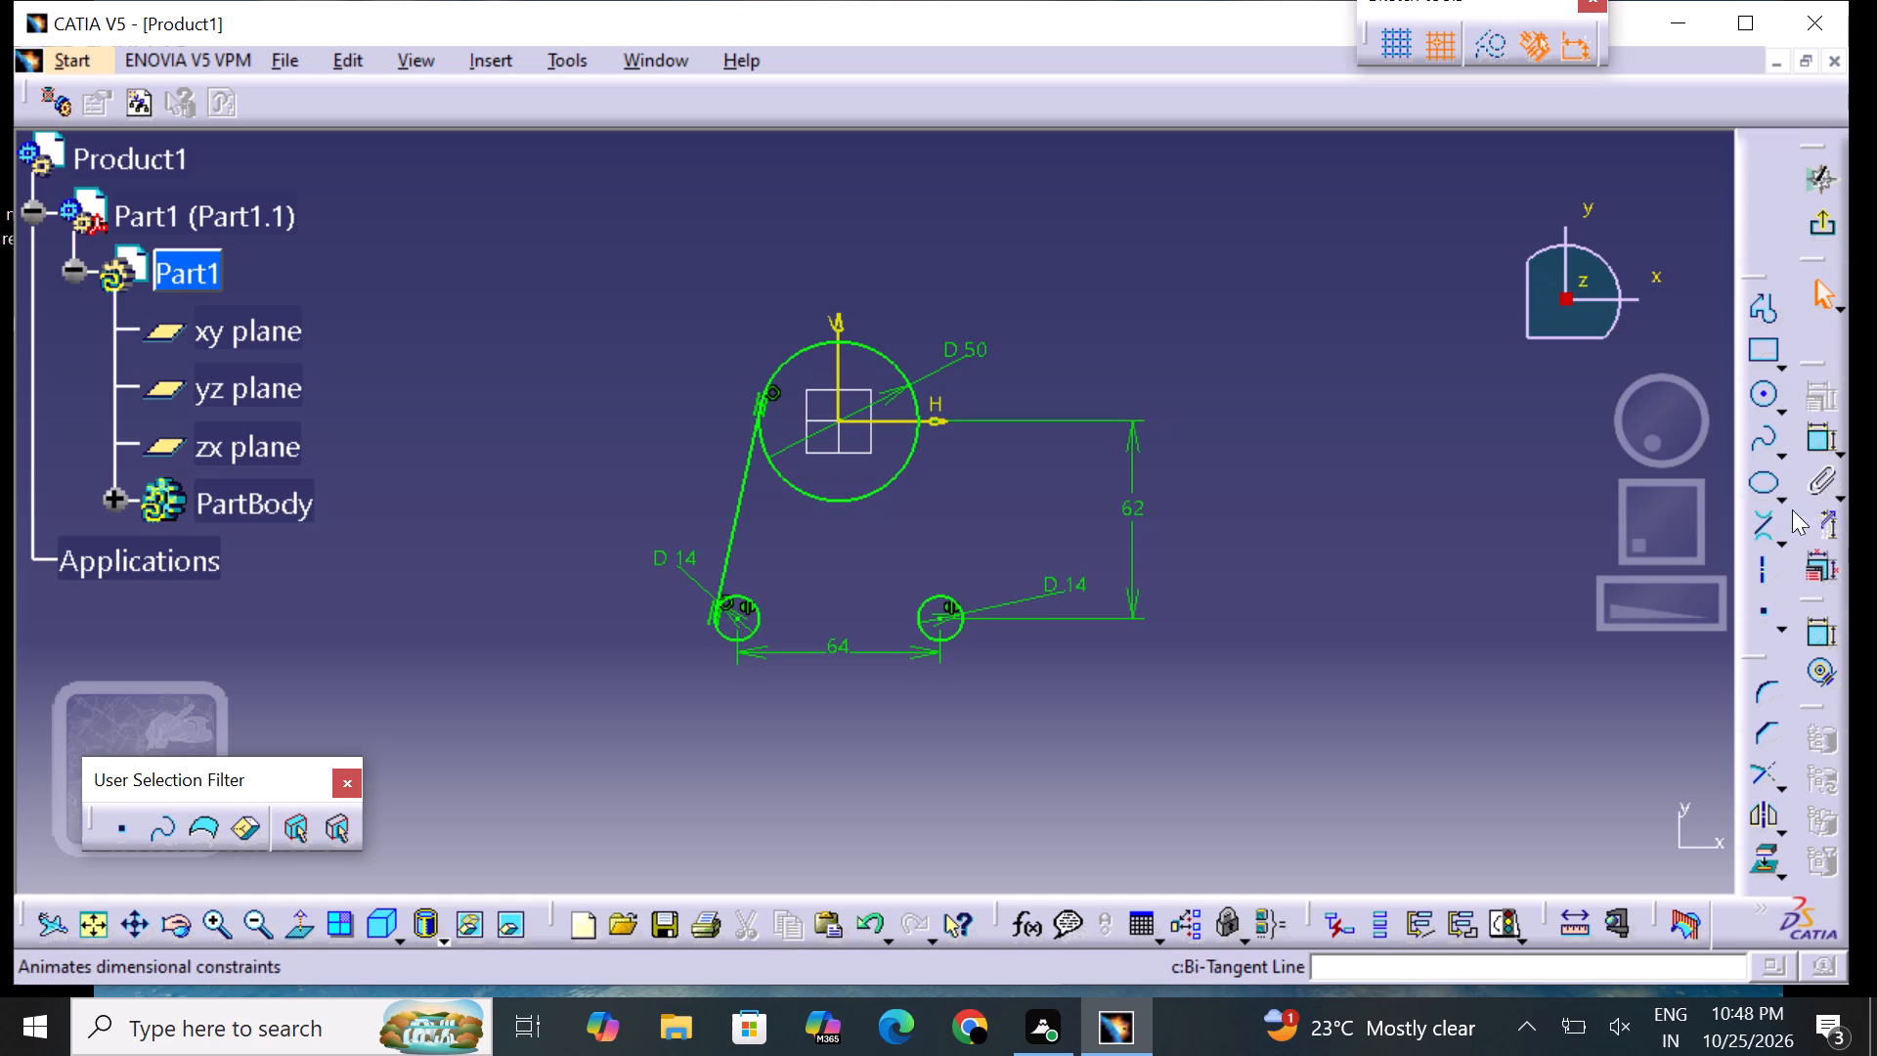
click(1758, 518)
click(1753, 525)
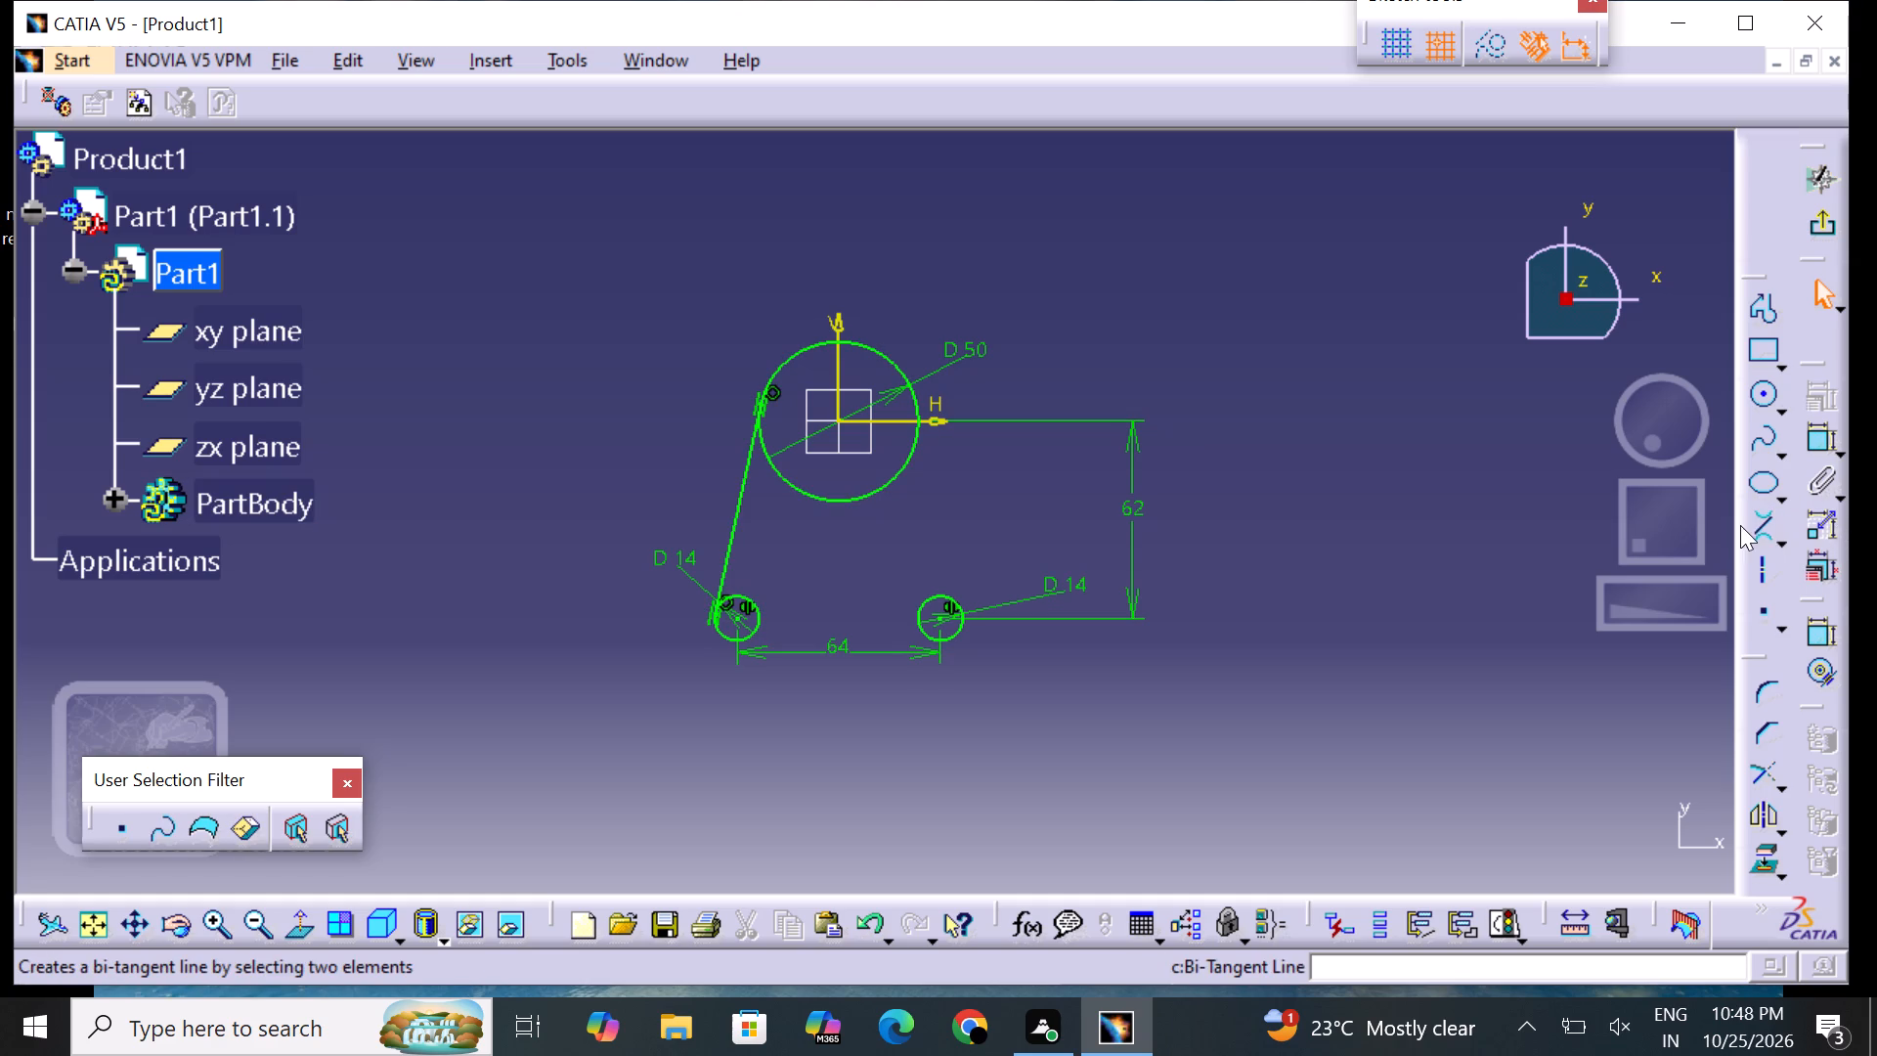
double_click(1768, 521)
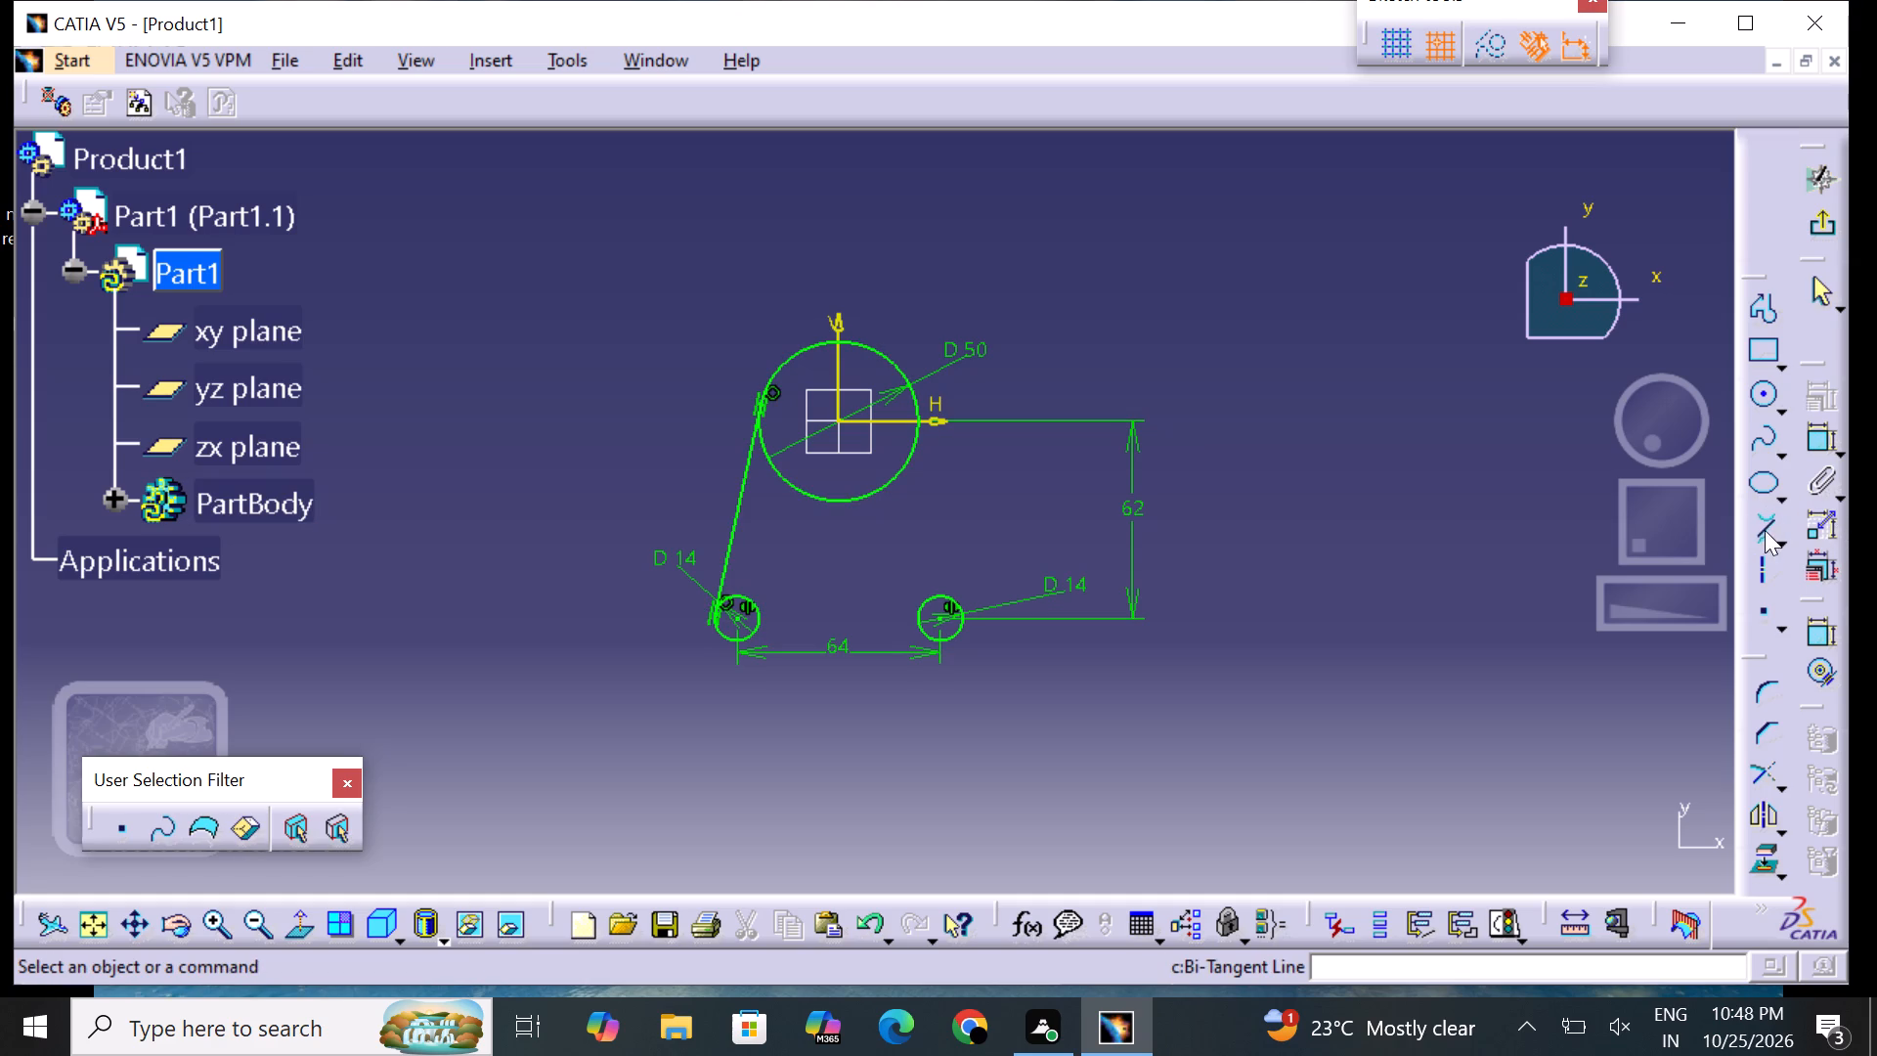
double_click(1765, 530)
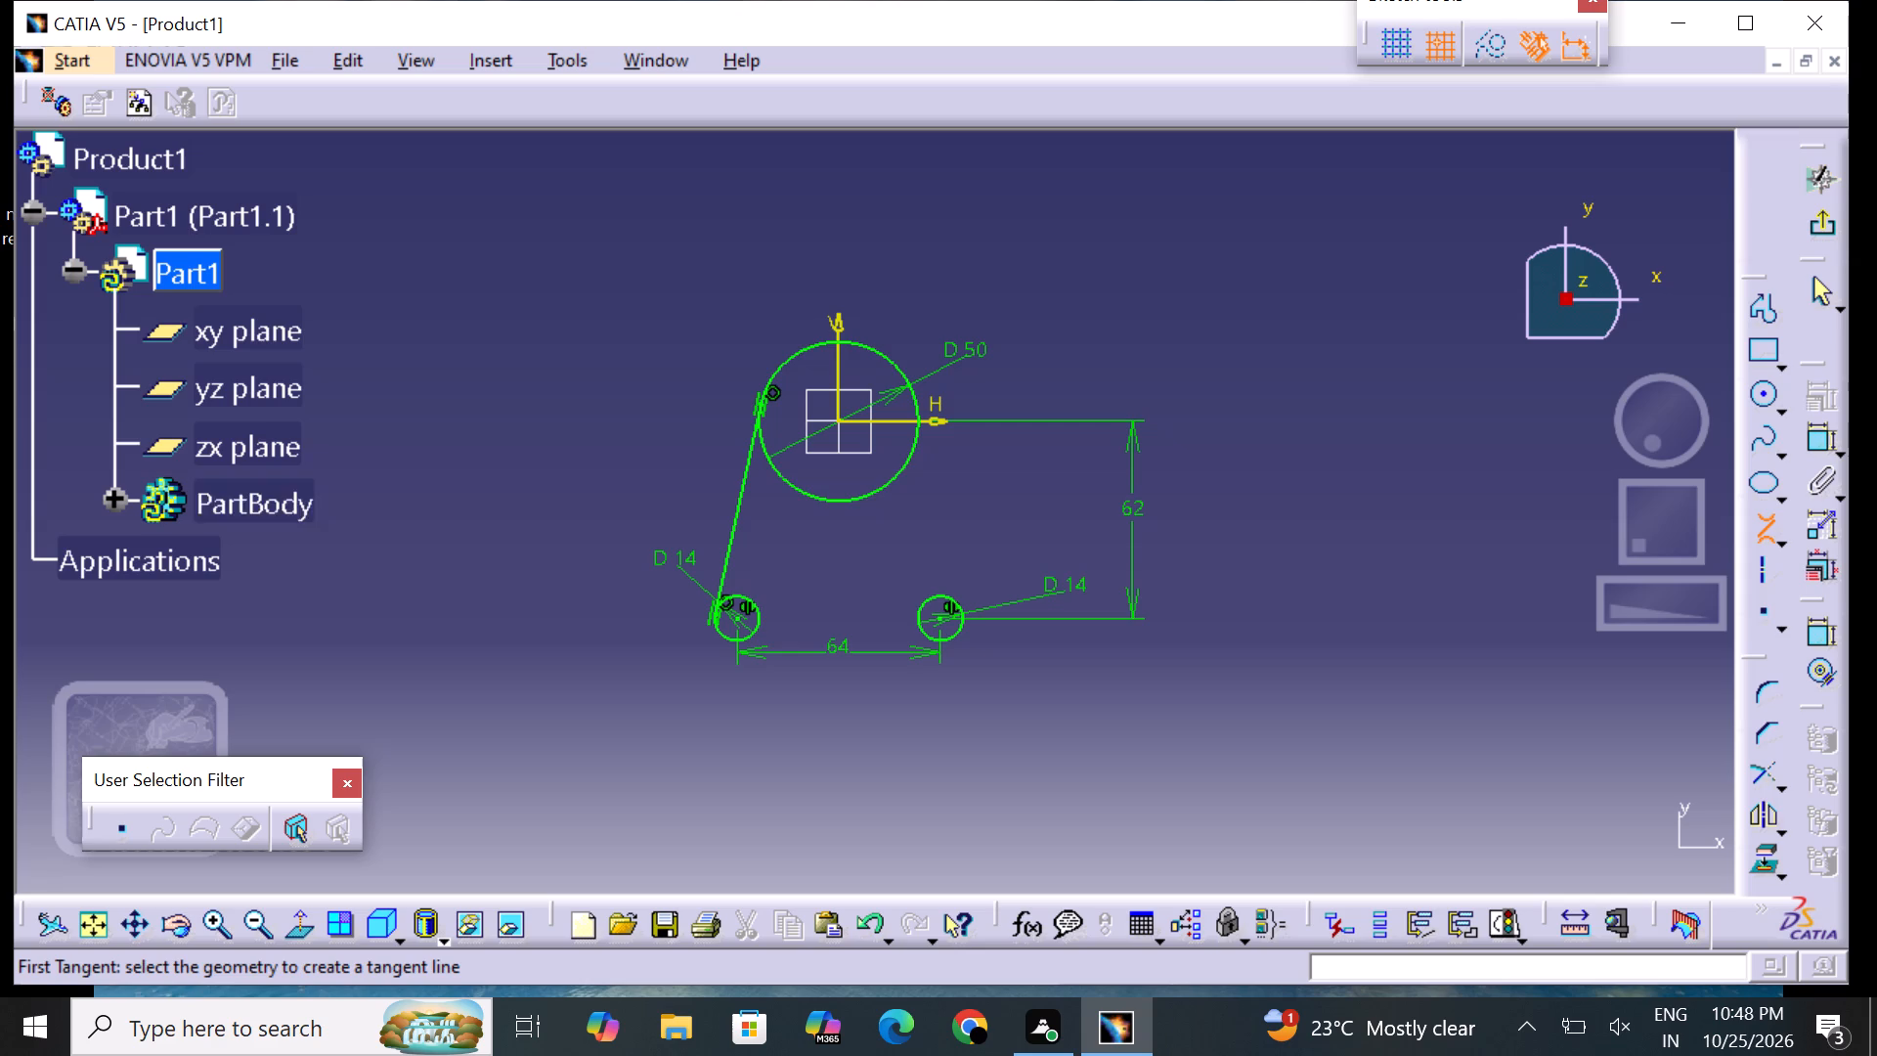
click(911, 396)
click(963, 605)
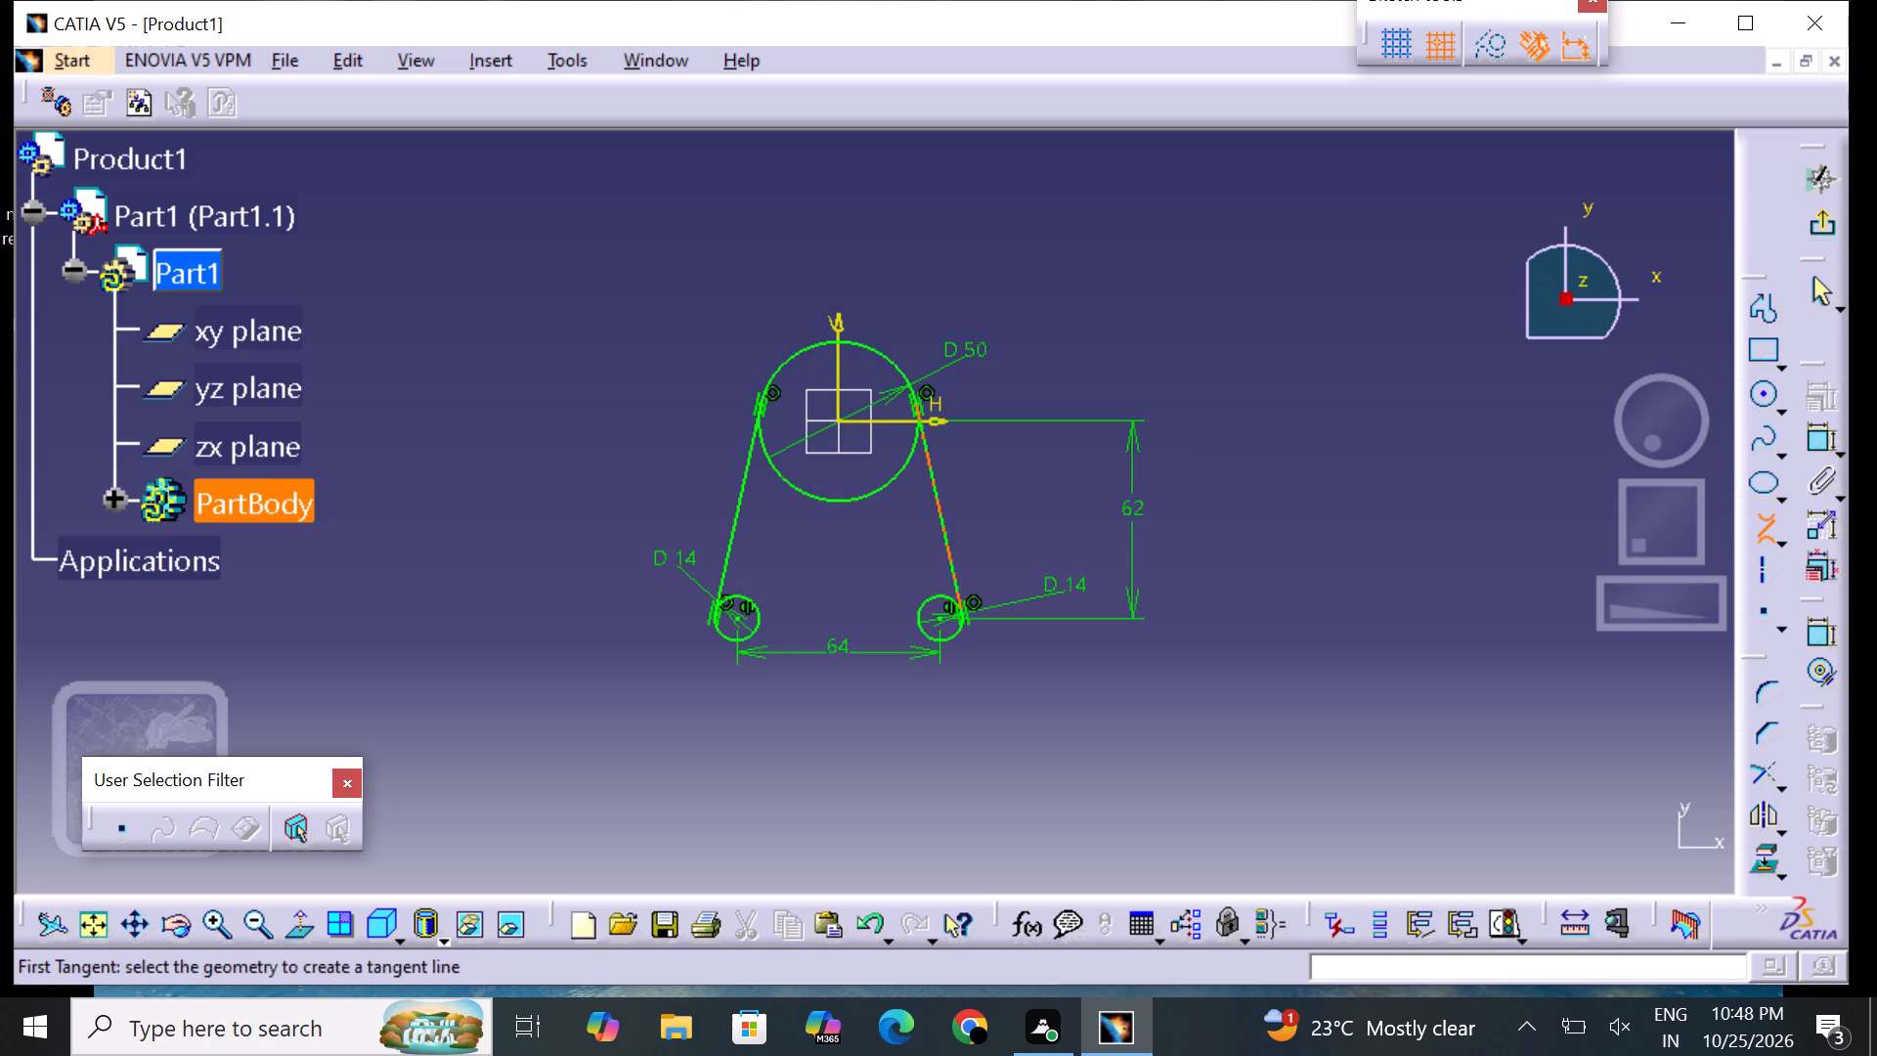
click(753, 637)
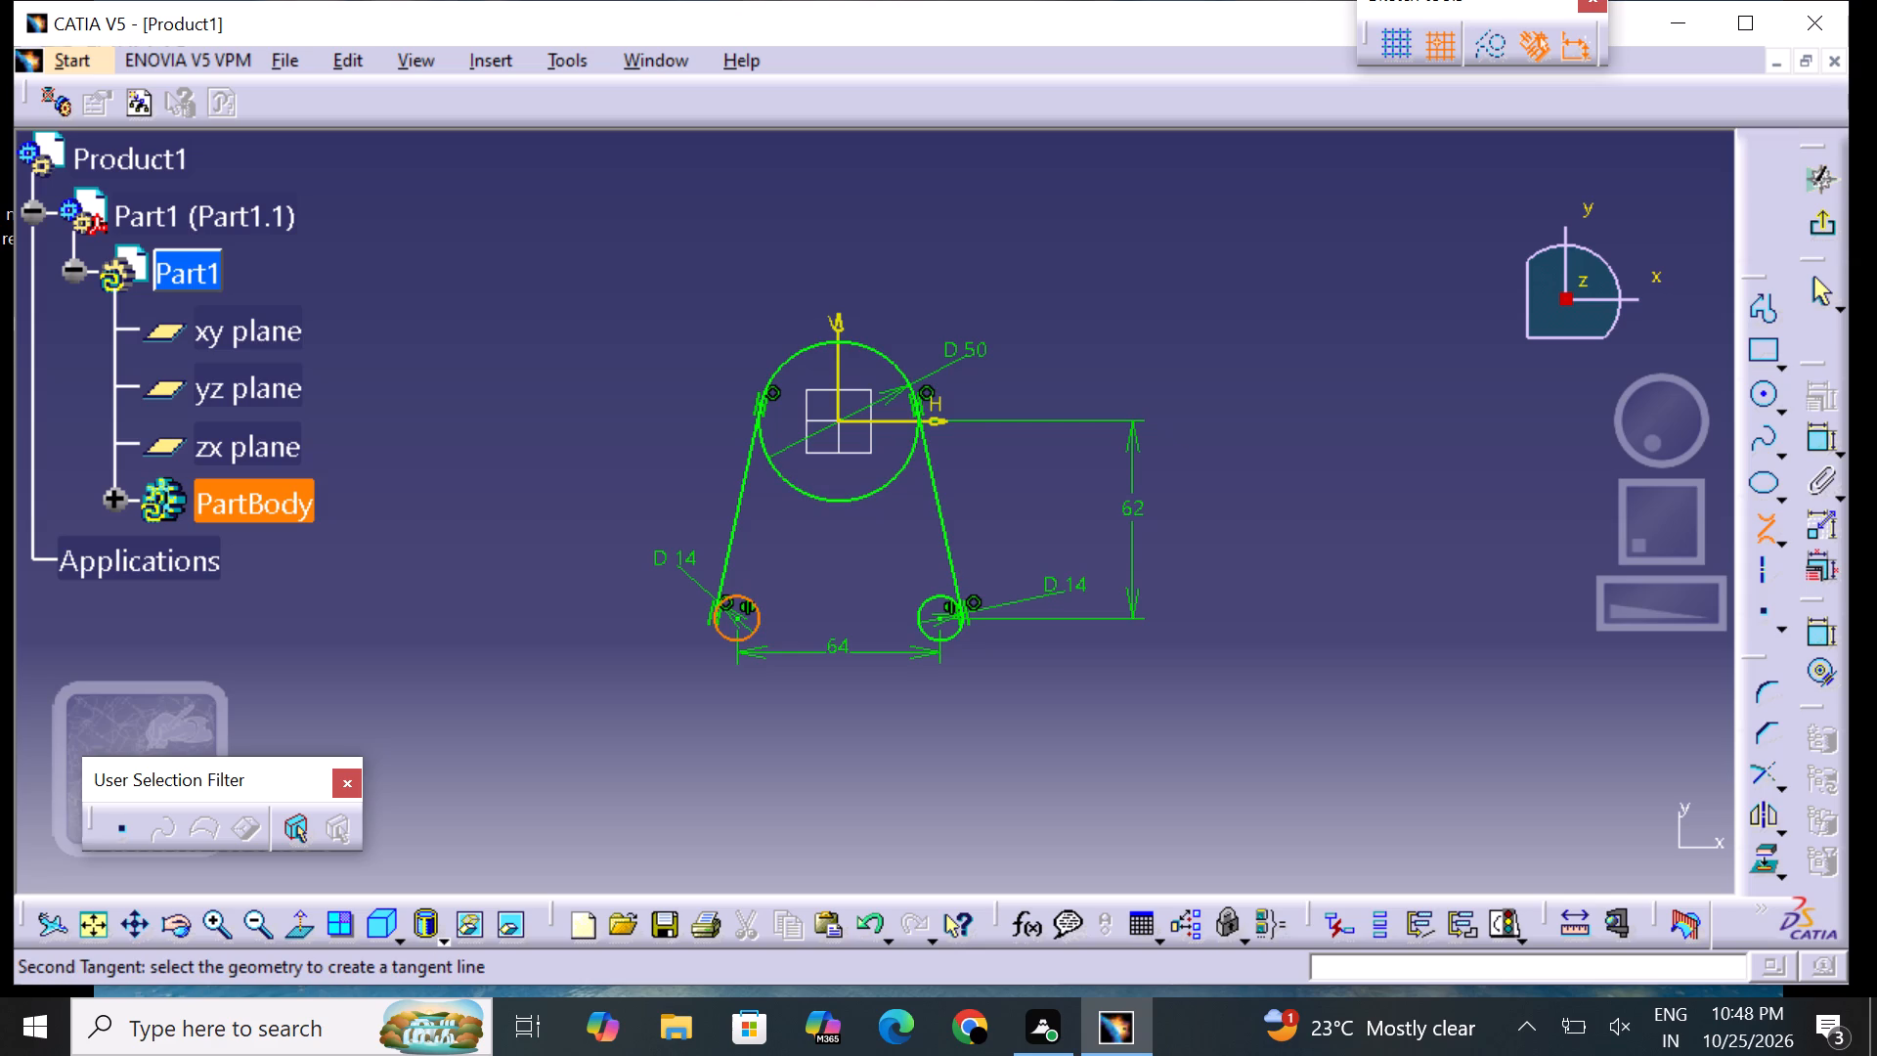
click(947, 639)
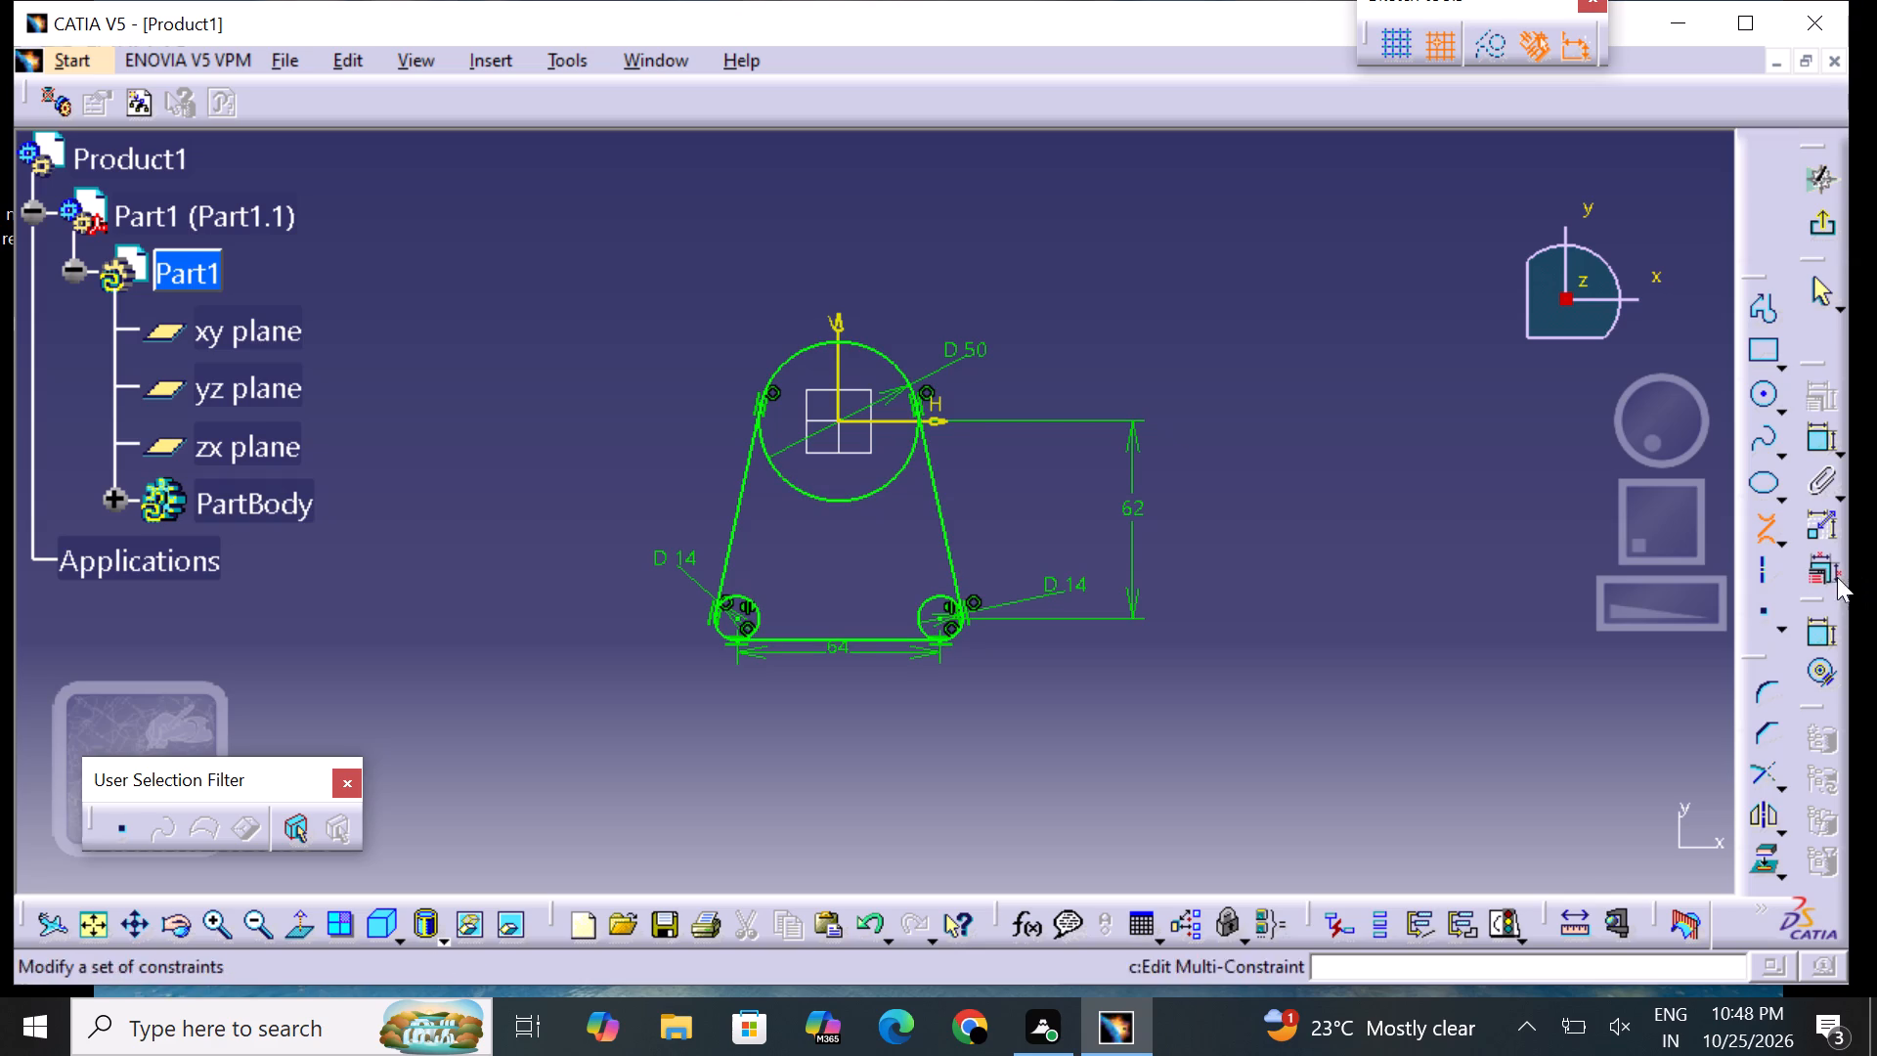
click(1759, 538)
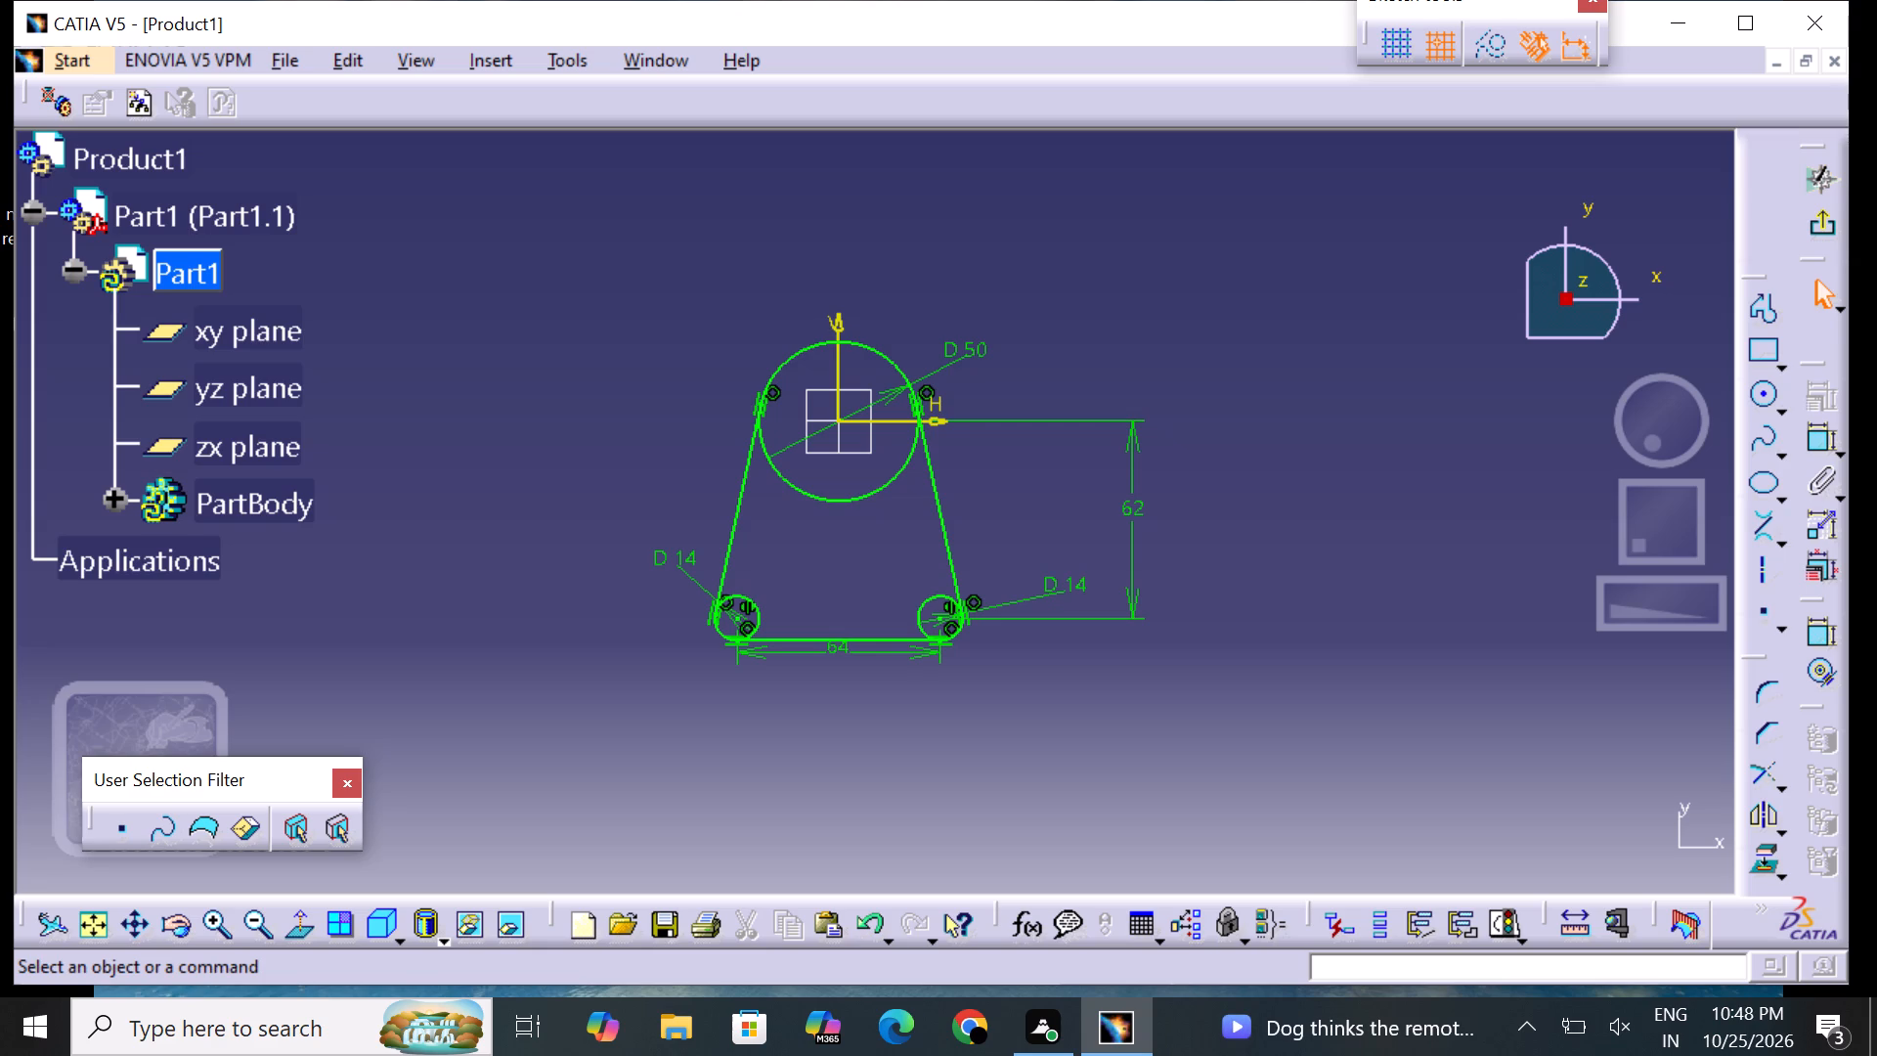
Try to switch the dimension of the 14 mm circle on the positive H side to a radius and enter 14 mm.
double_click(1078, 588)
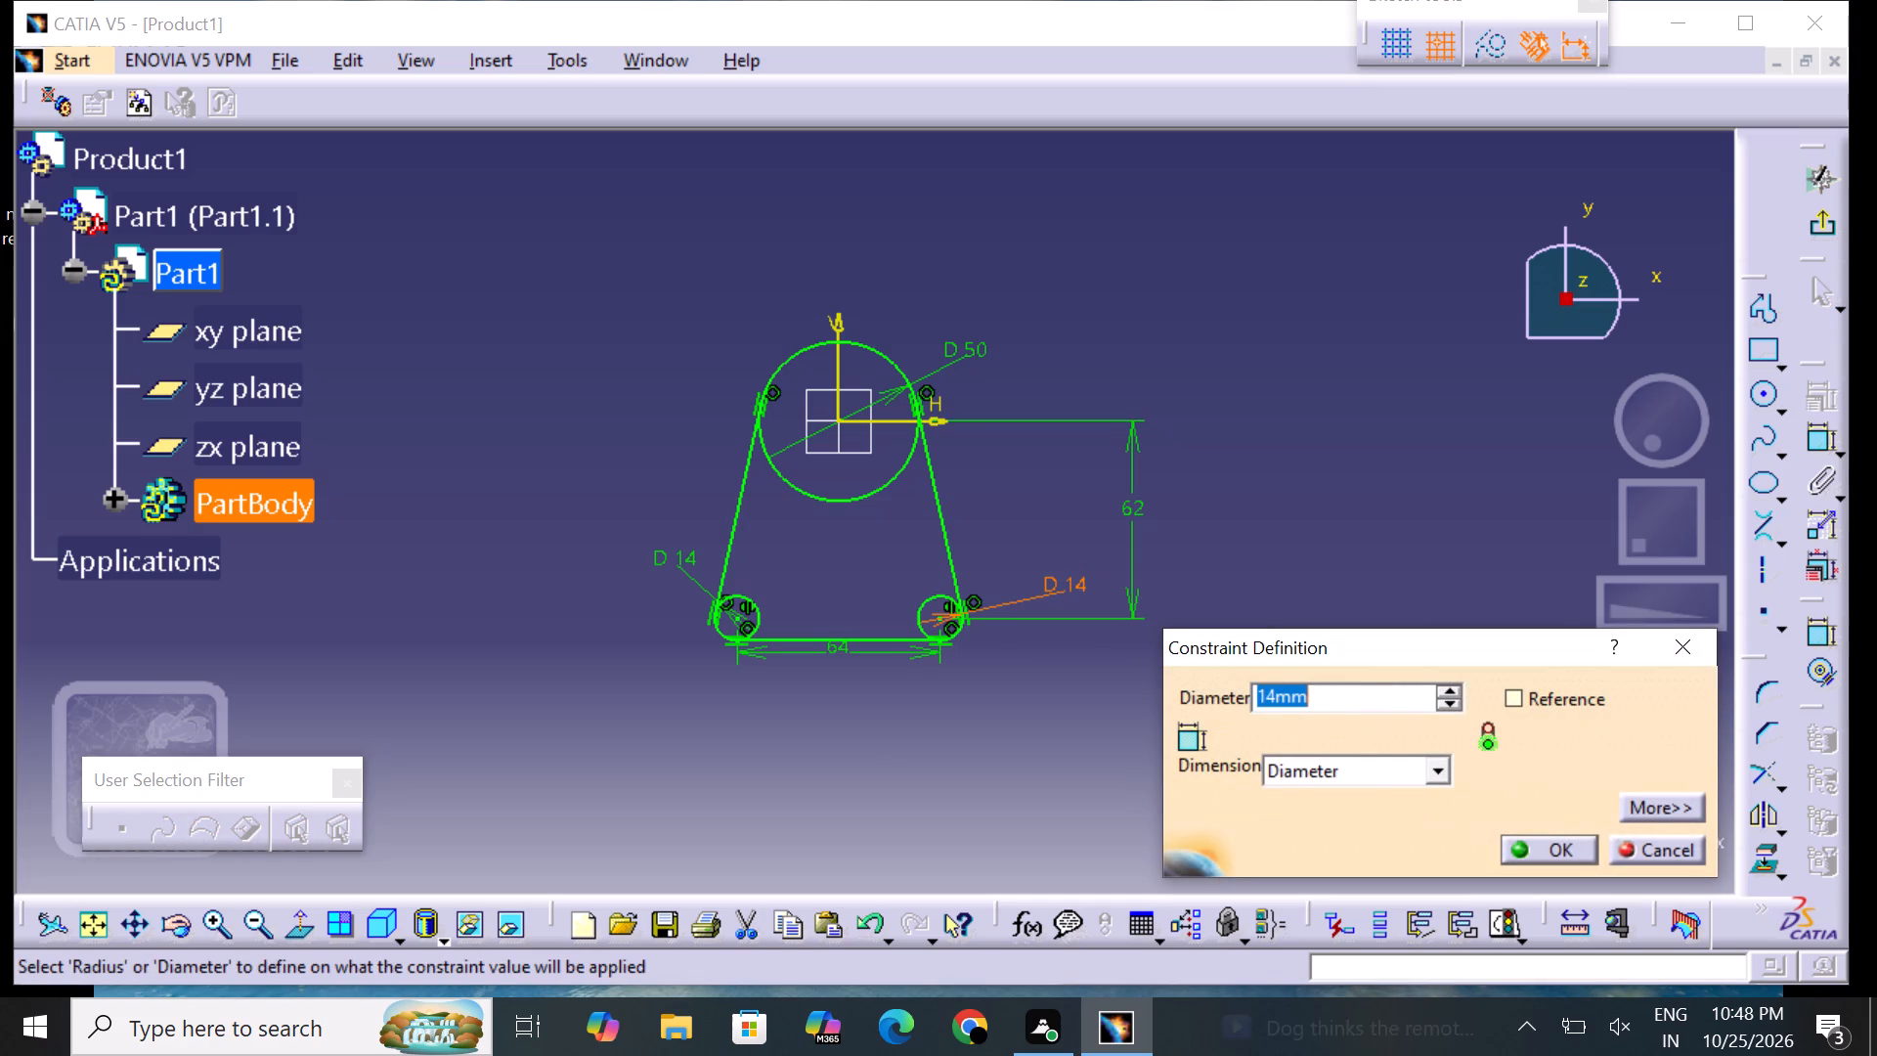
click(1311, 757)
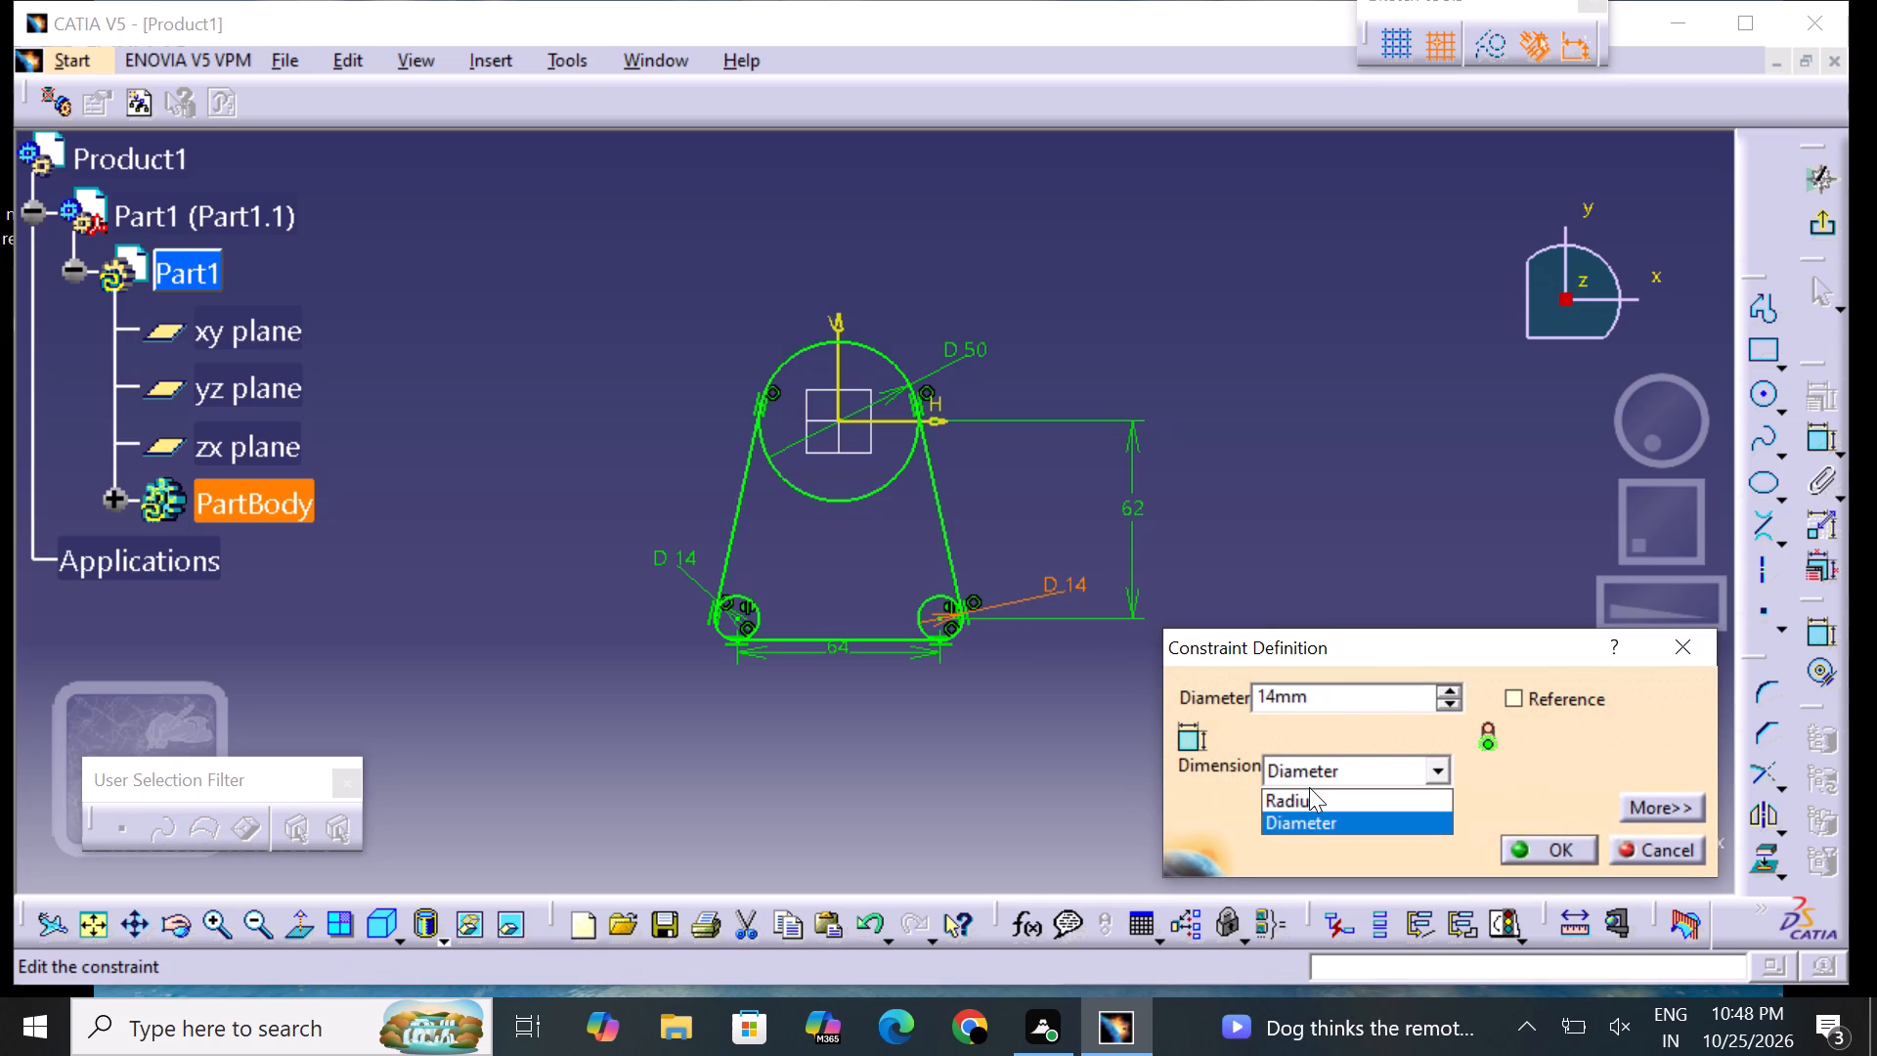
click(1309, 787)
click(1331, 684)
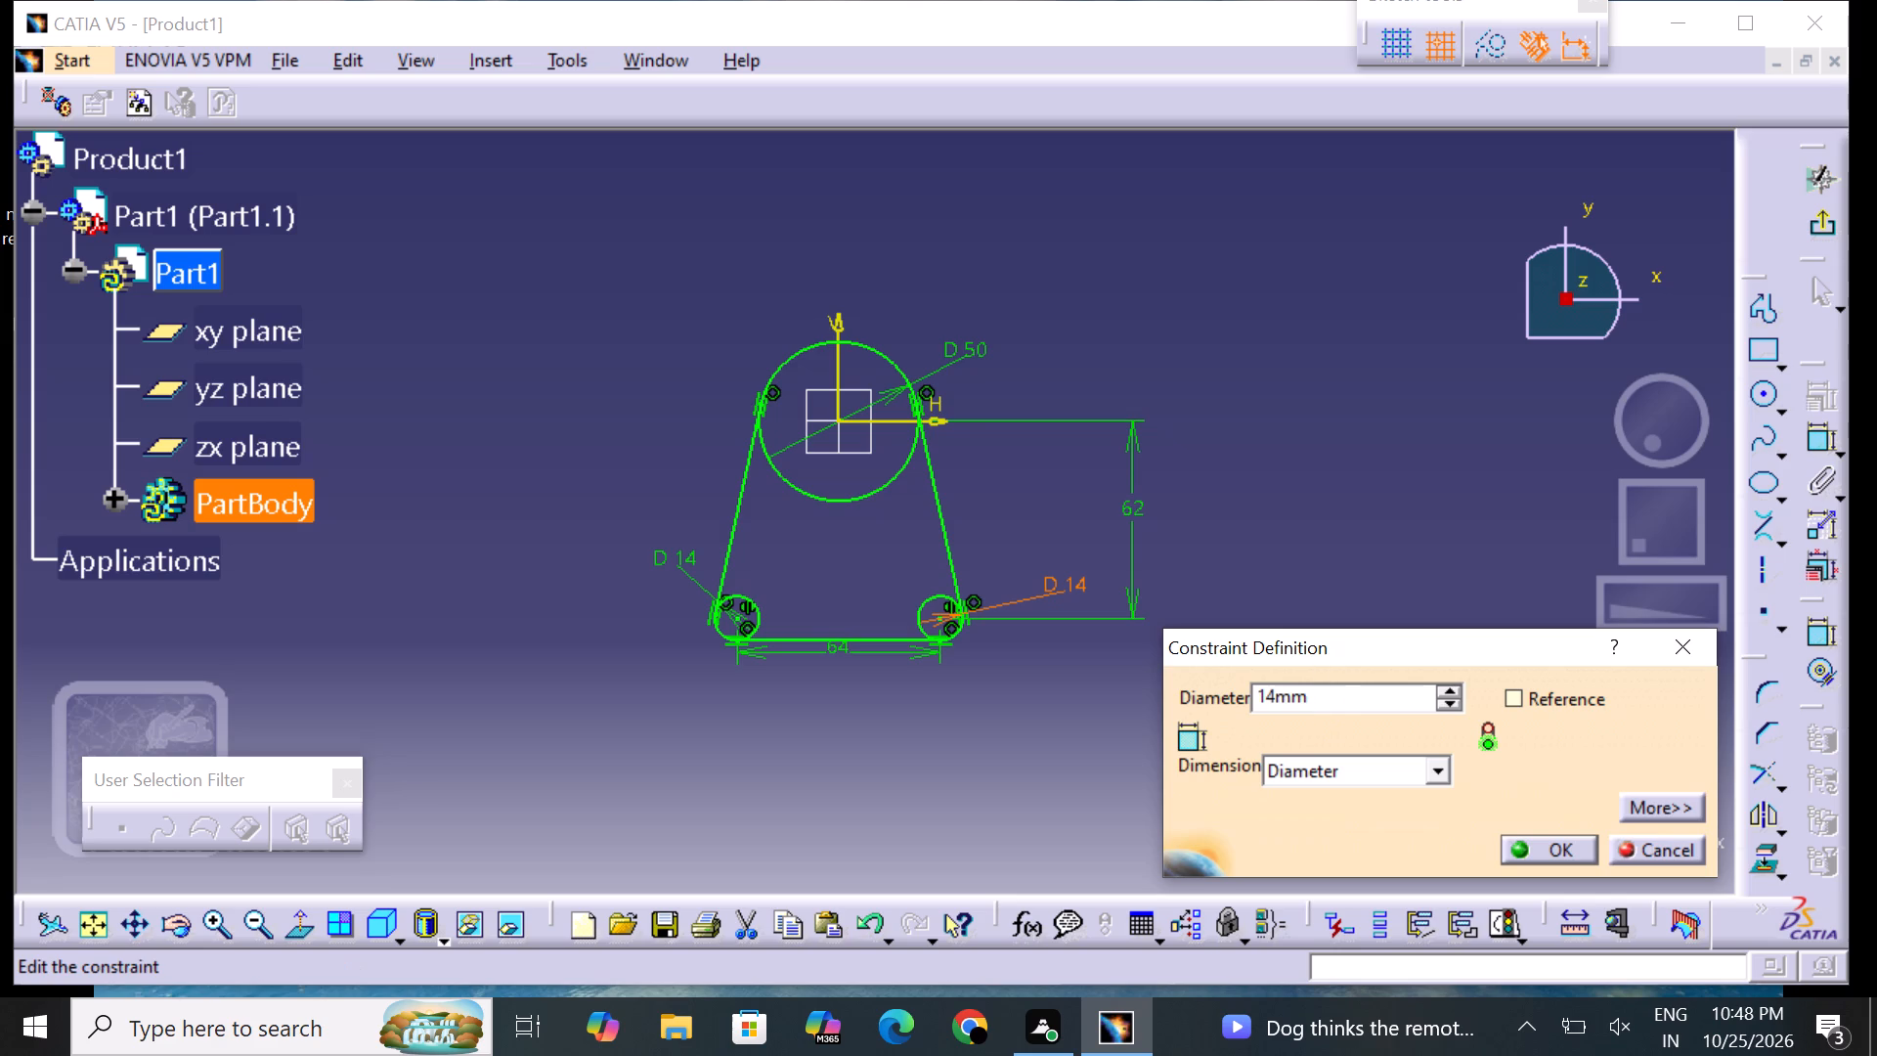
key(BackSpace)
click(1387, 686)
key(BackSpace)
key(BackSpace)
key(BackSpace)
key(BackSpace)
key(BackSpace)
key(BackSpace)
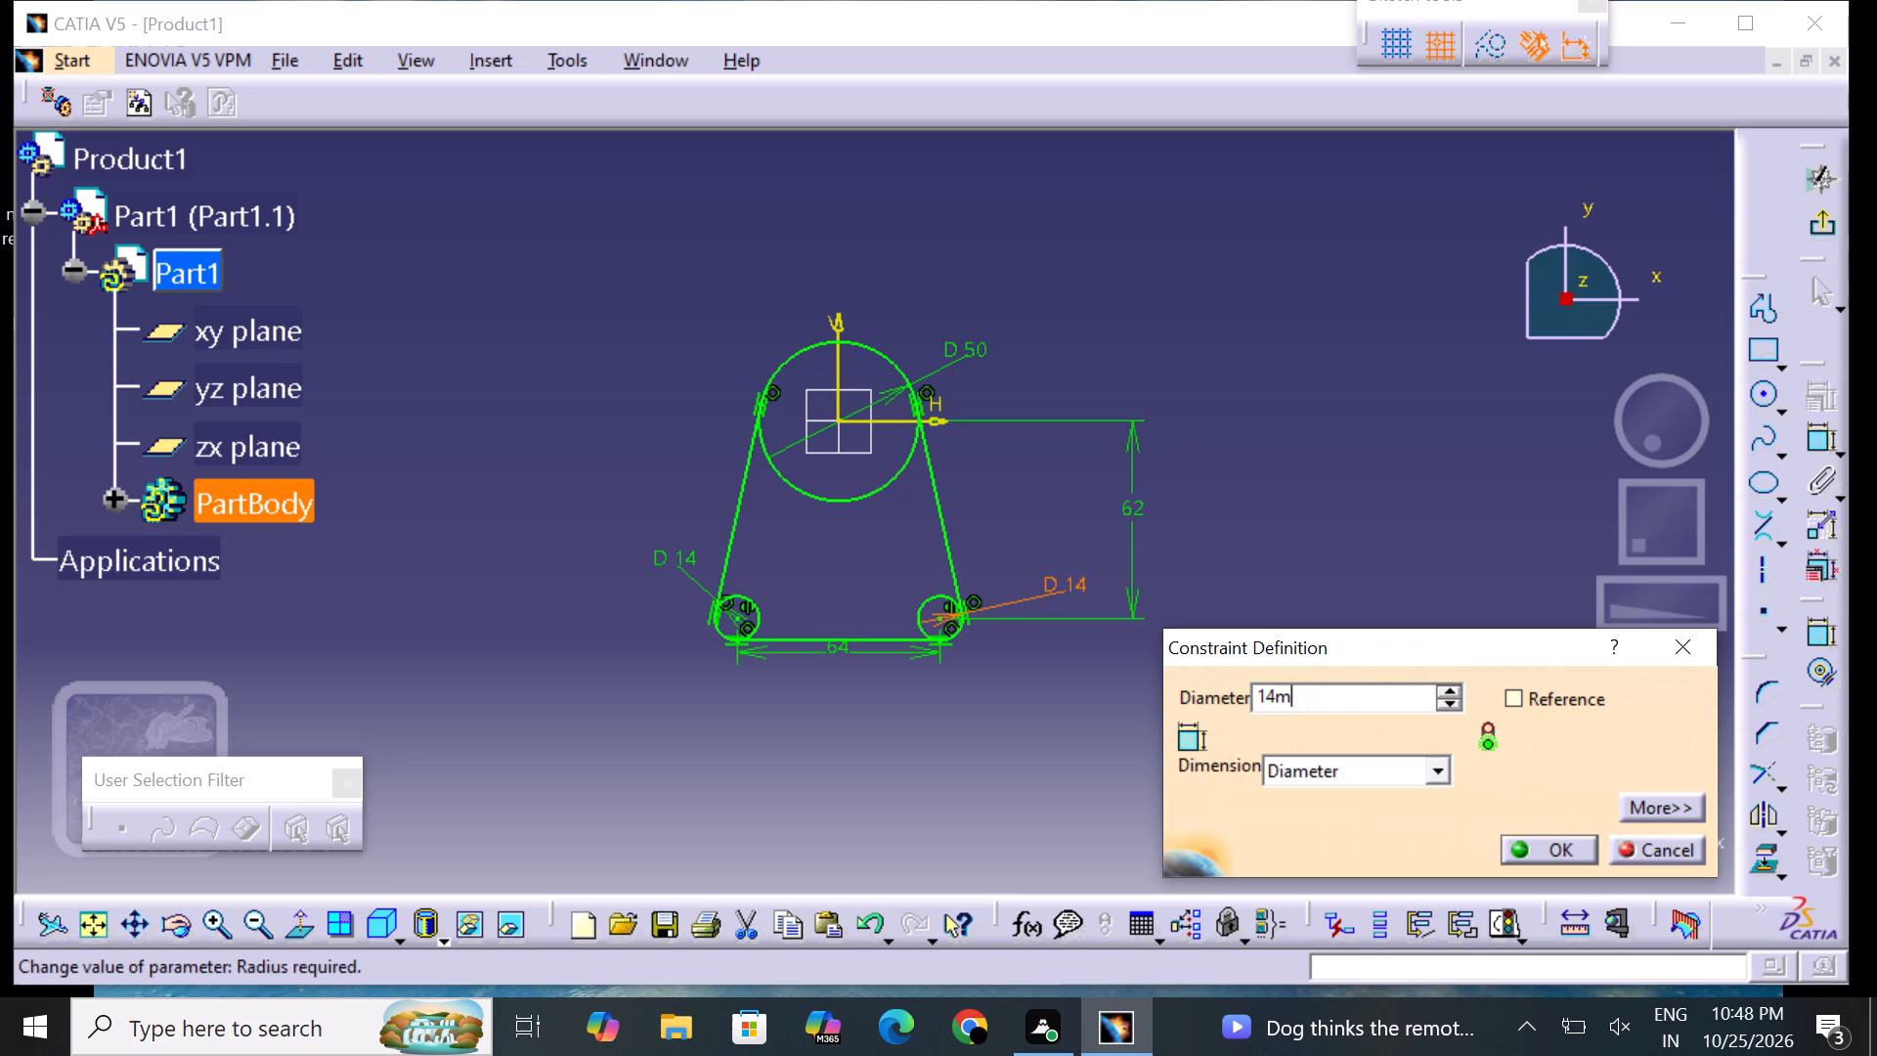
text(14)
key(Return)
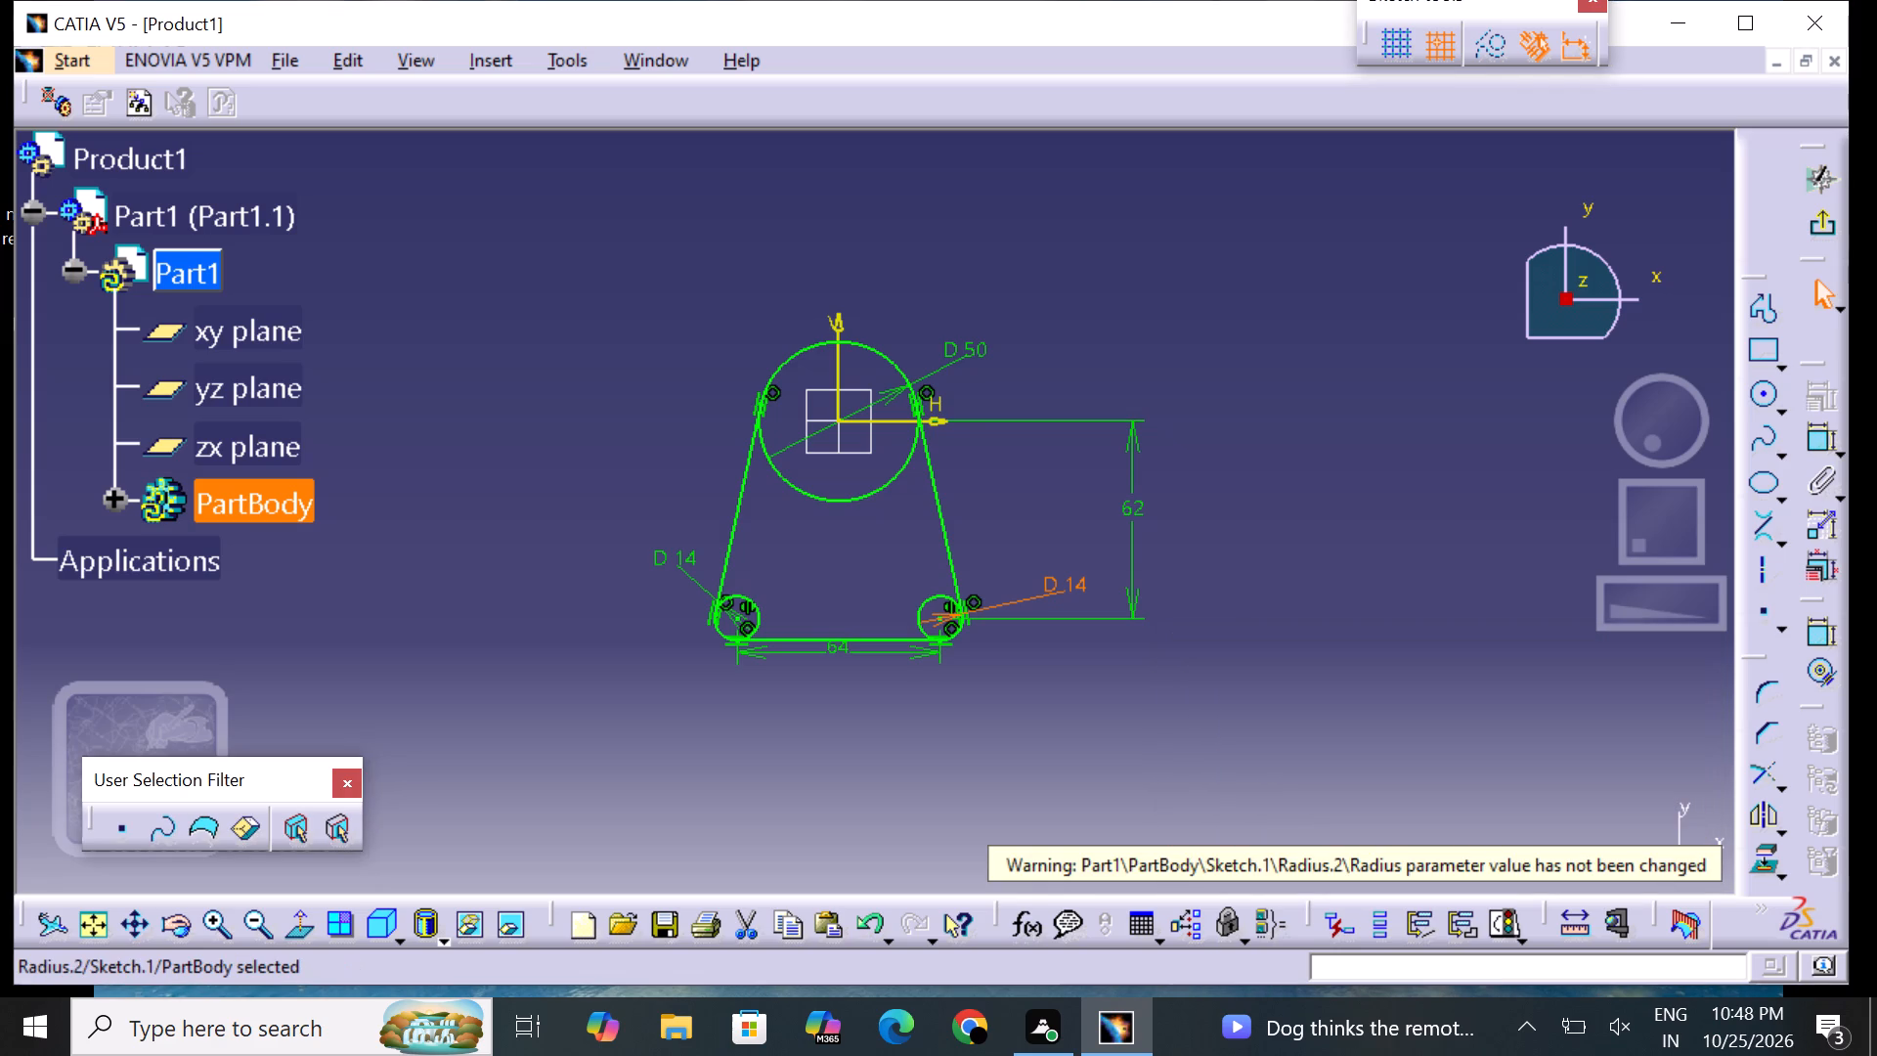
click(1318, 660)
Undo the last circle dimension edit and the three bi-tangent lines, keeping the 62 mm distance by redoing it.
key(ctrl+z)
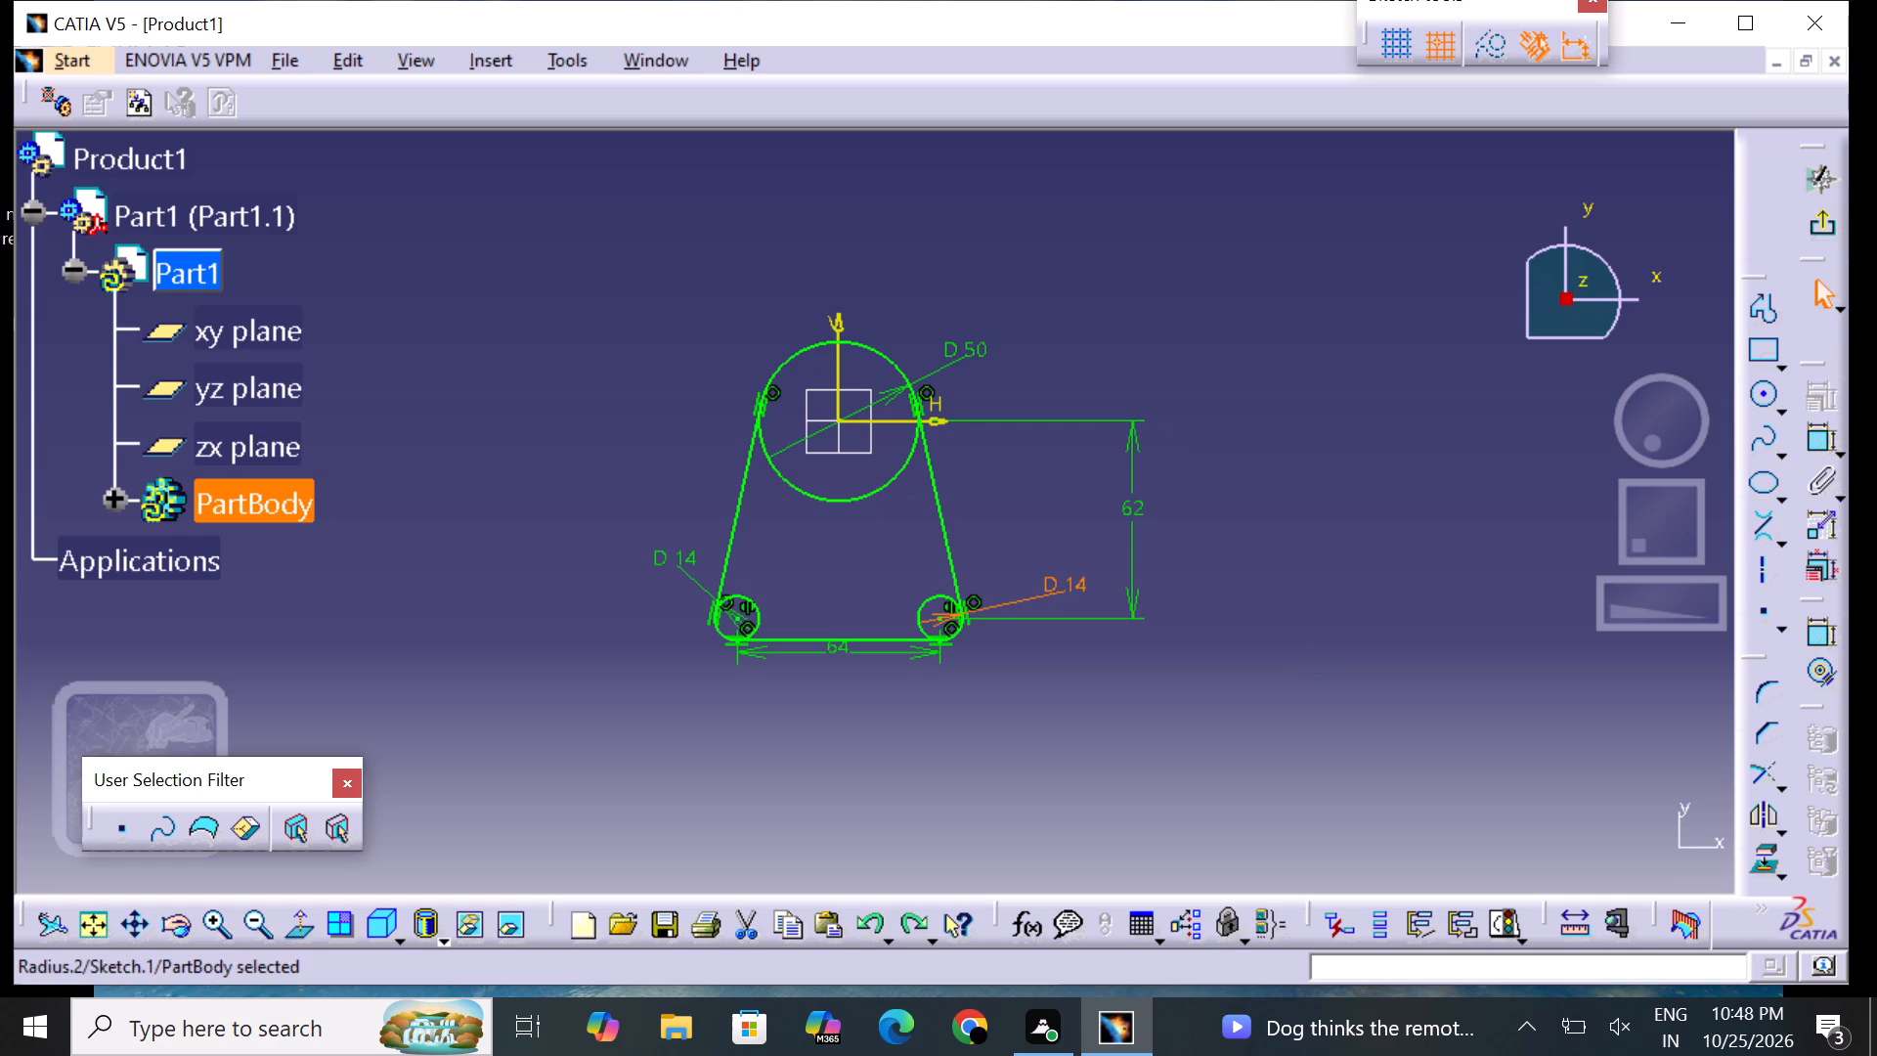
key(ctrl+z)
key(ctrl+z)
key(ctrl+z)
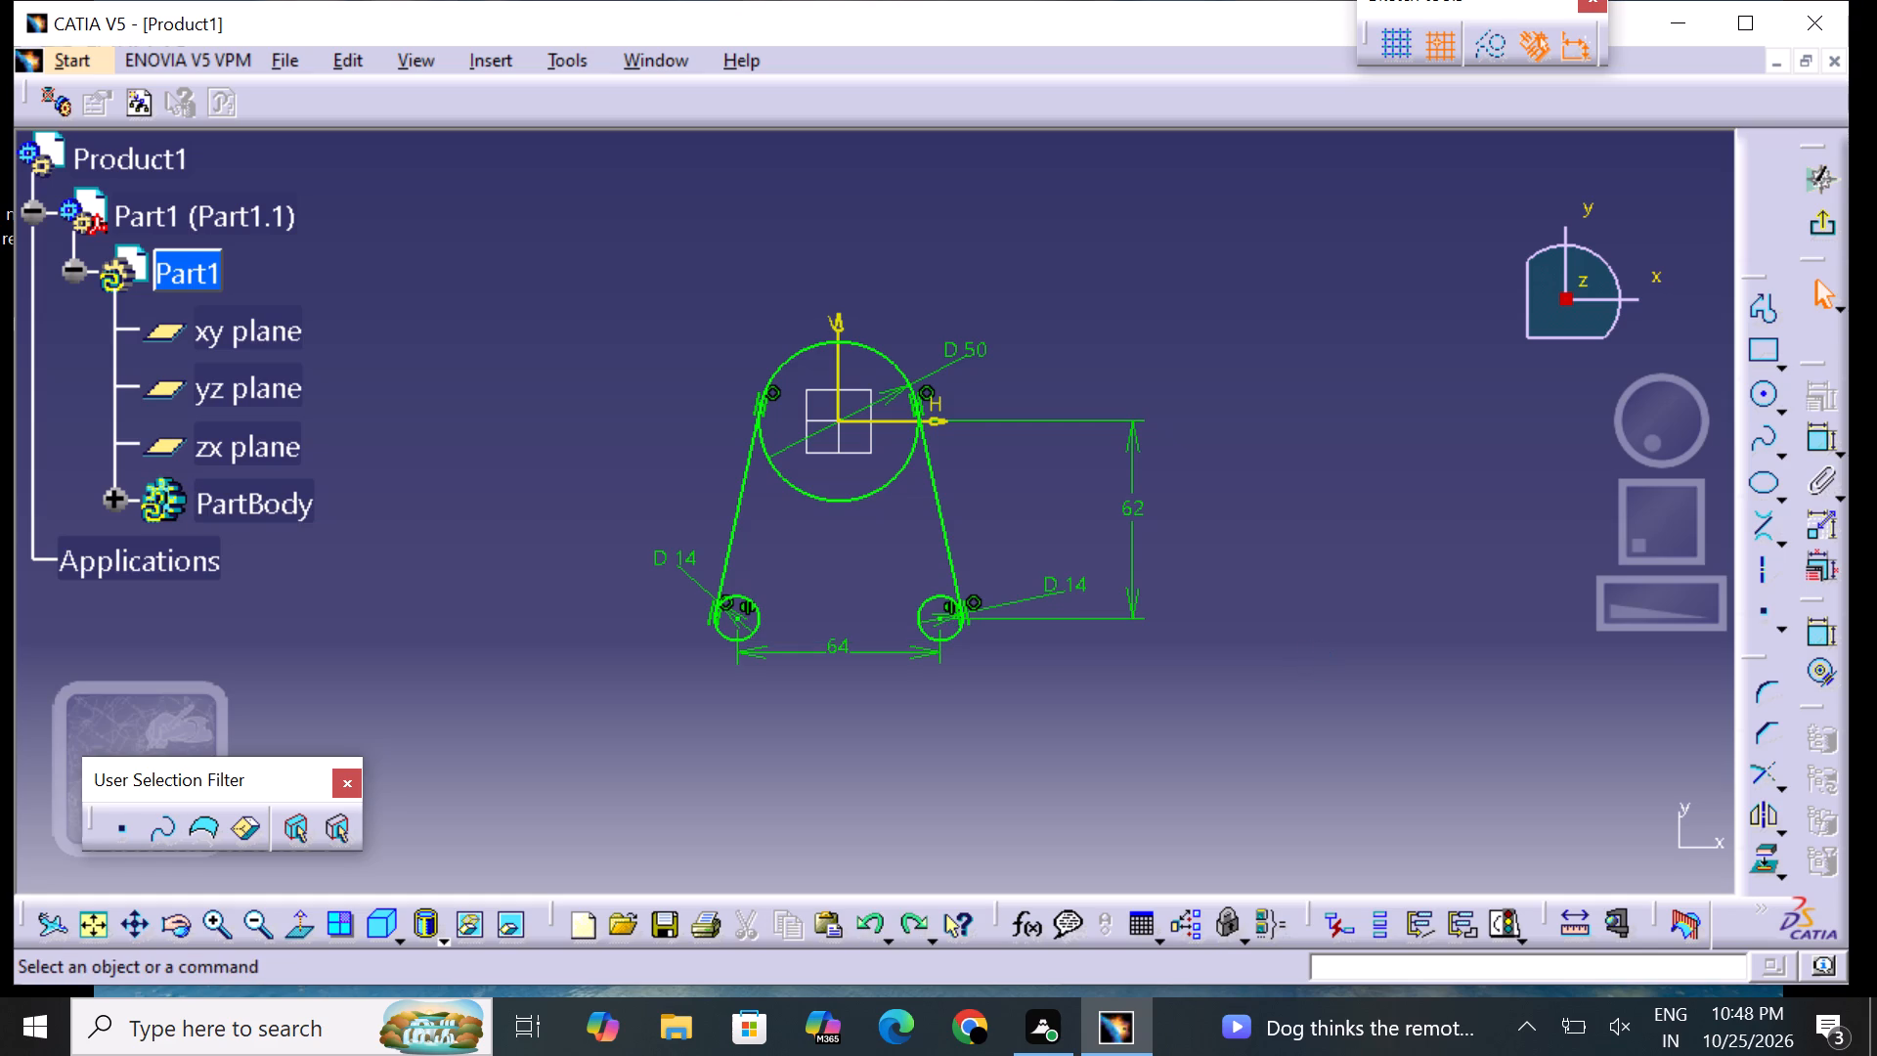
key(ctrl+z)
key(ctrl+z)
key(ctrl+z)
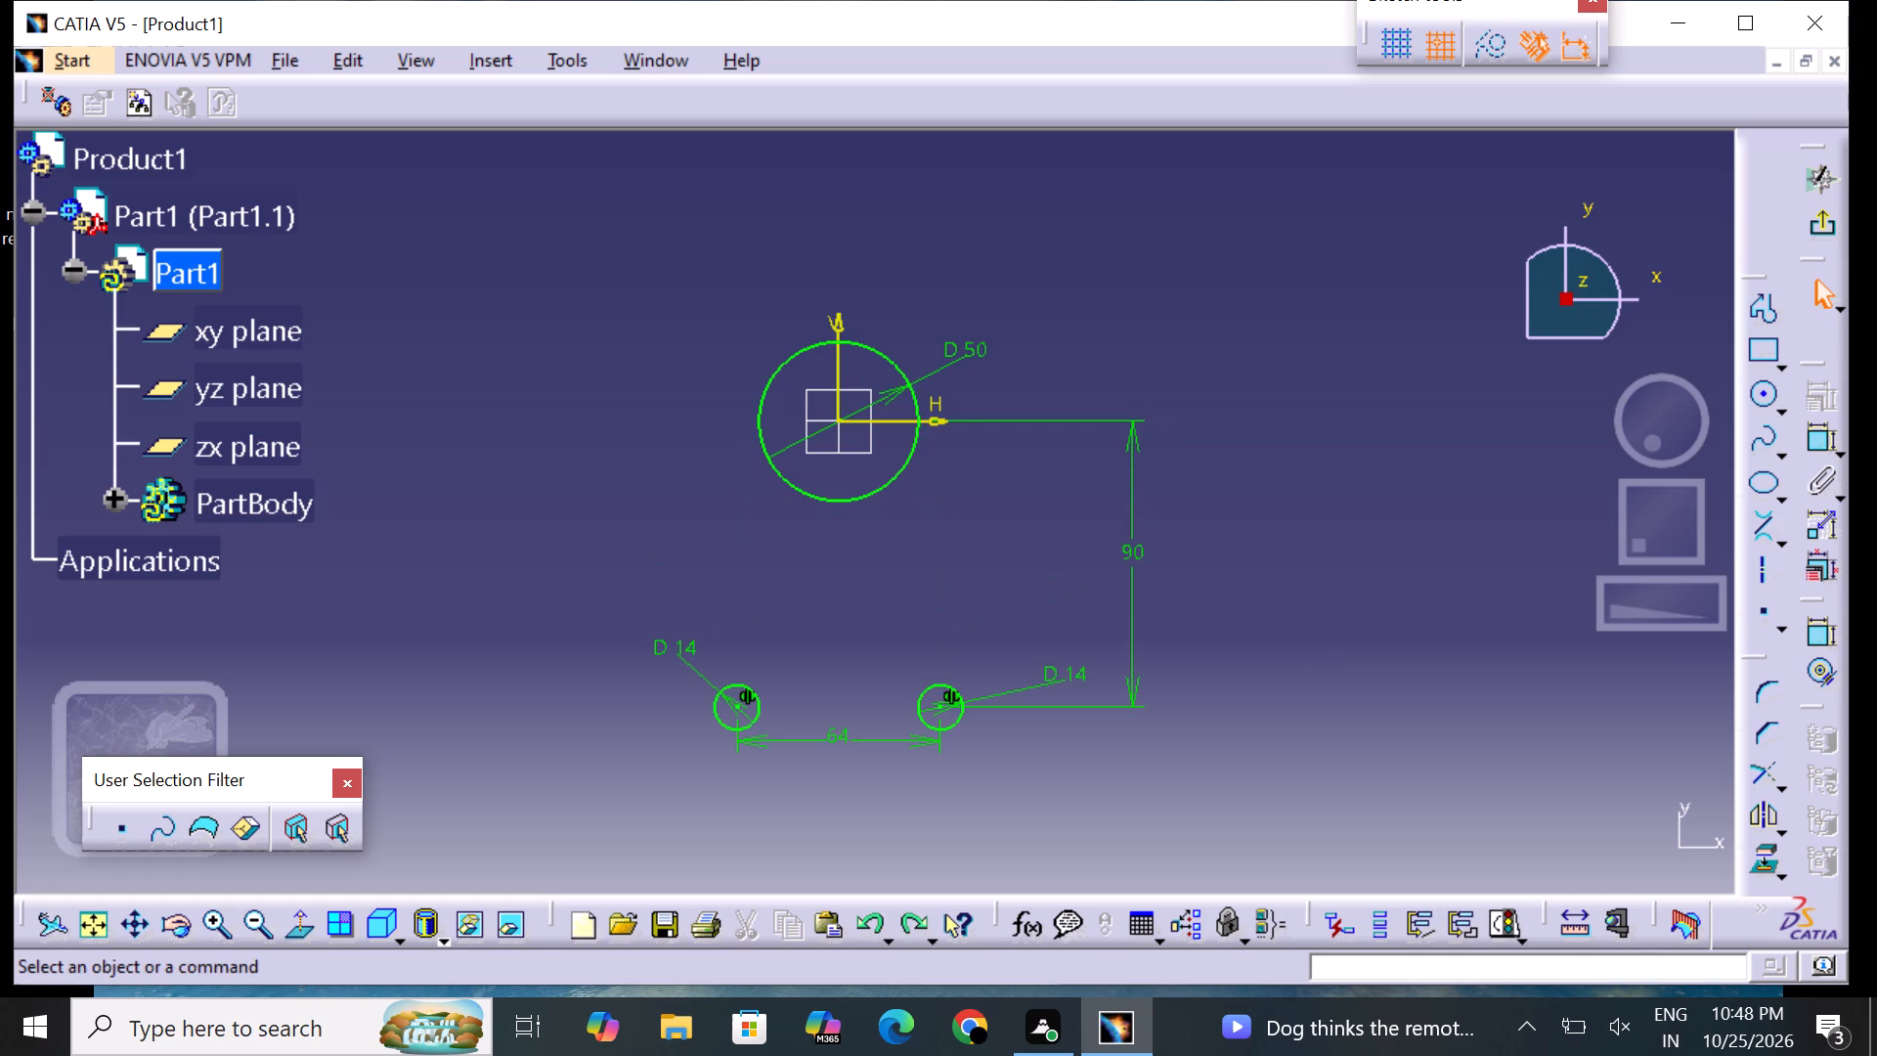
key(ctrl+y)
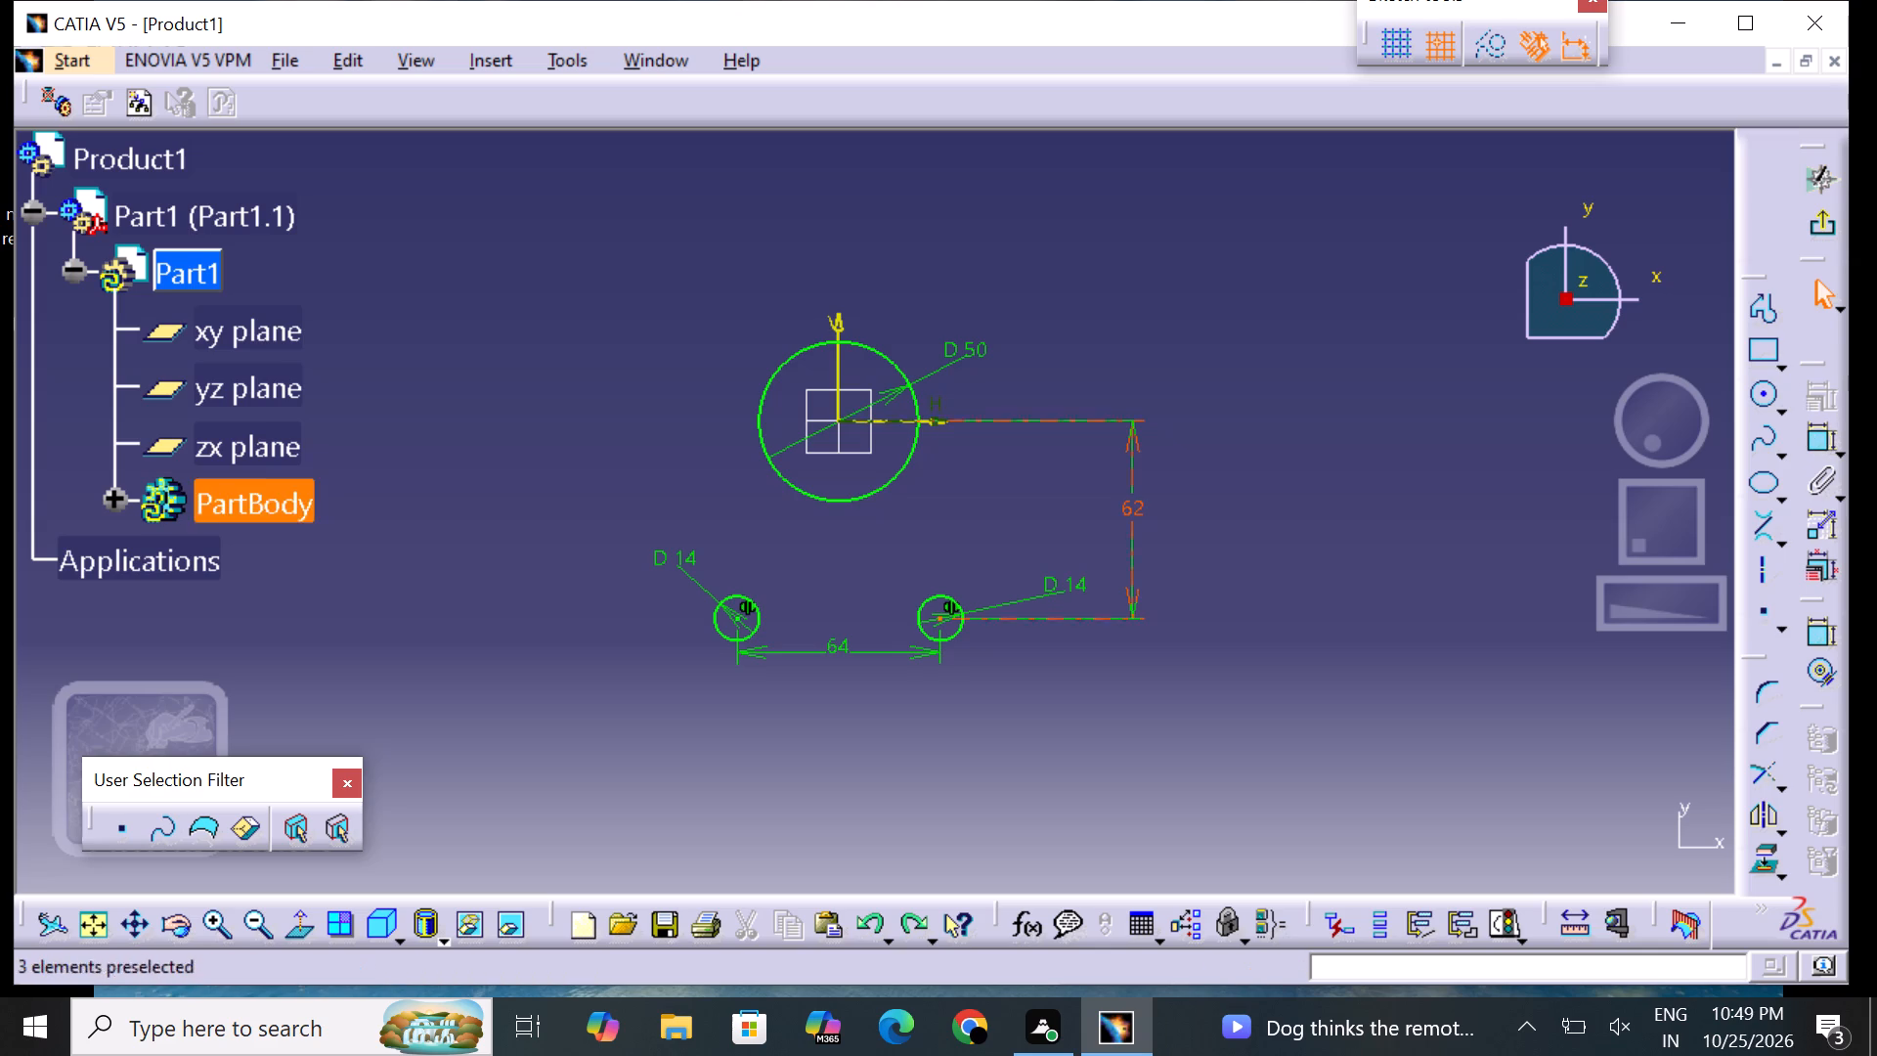
Switch the dimension of the circle on the positive H side to a radius and set it to 14 mm.
click(1077, 579)
click(1076, 580)
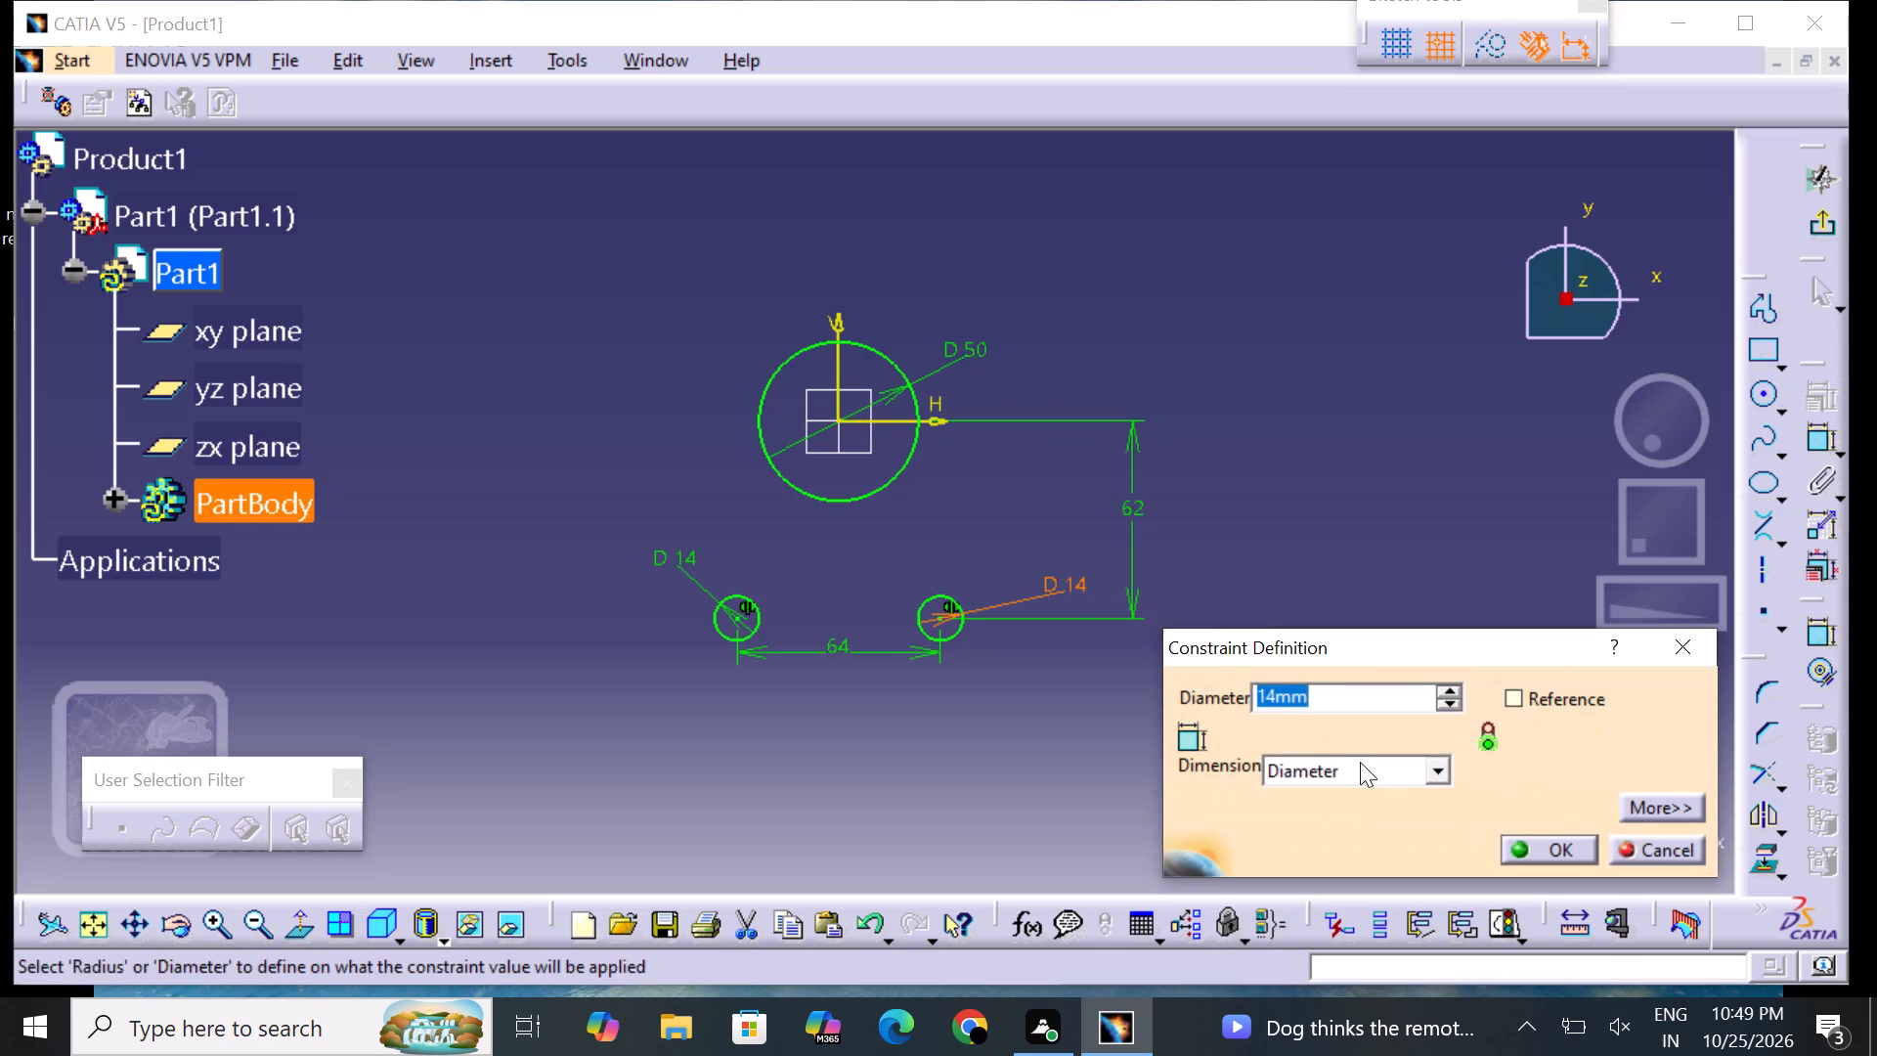
click(1363, 761)
click(1340, 801)
drag(1356, 702, 1325, 699)
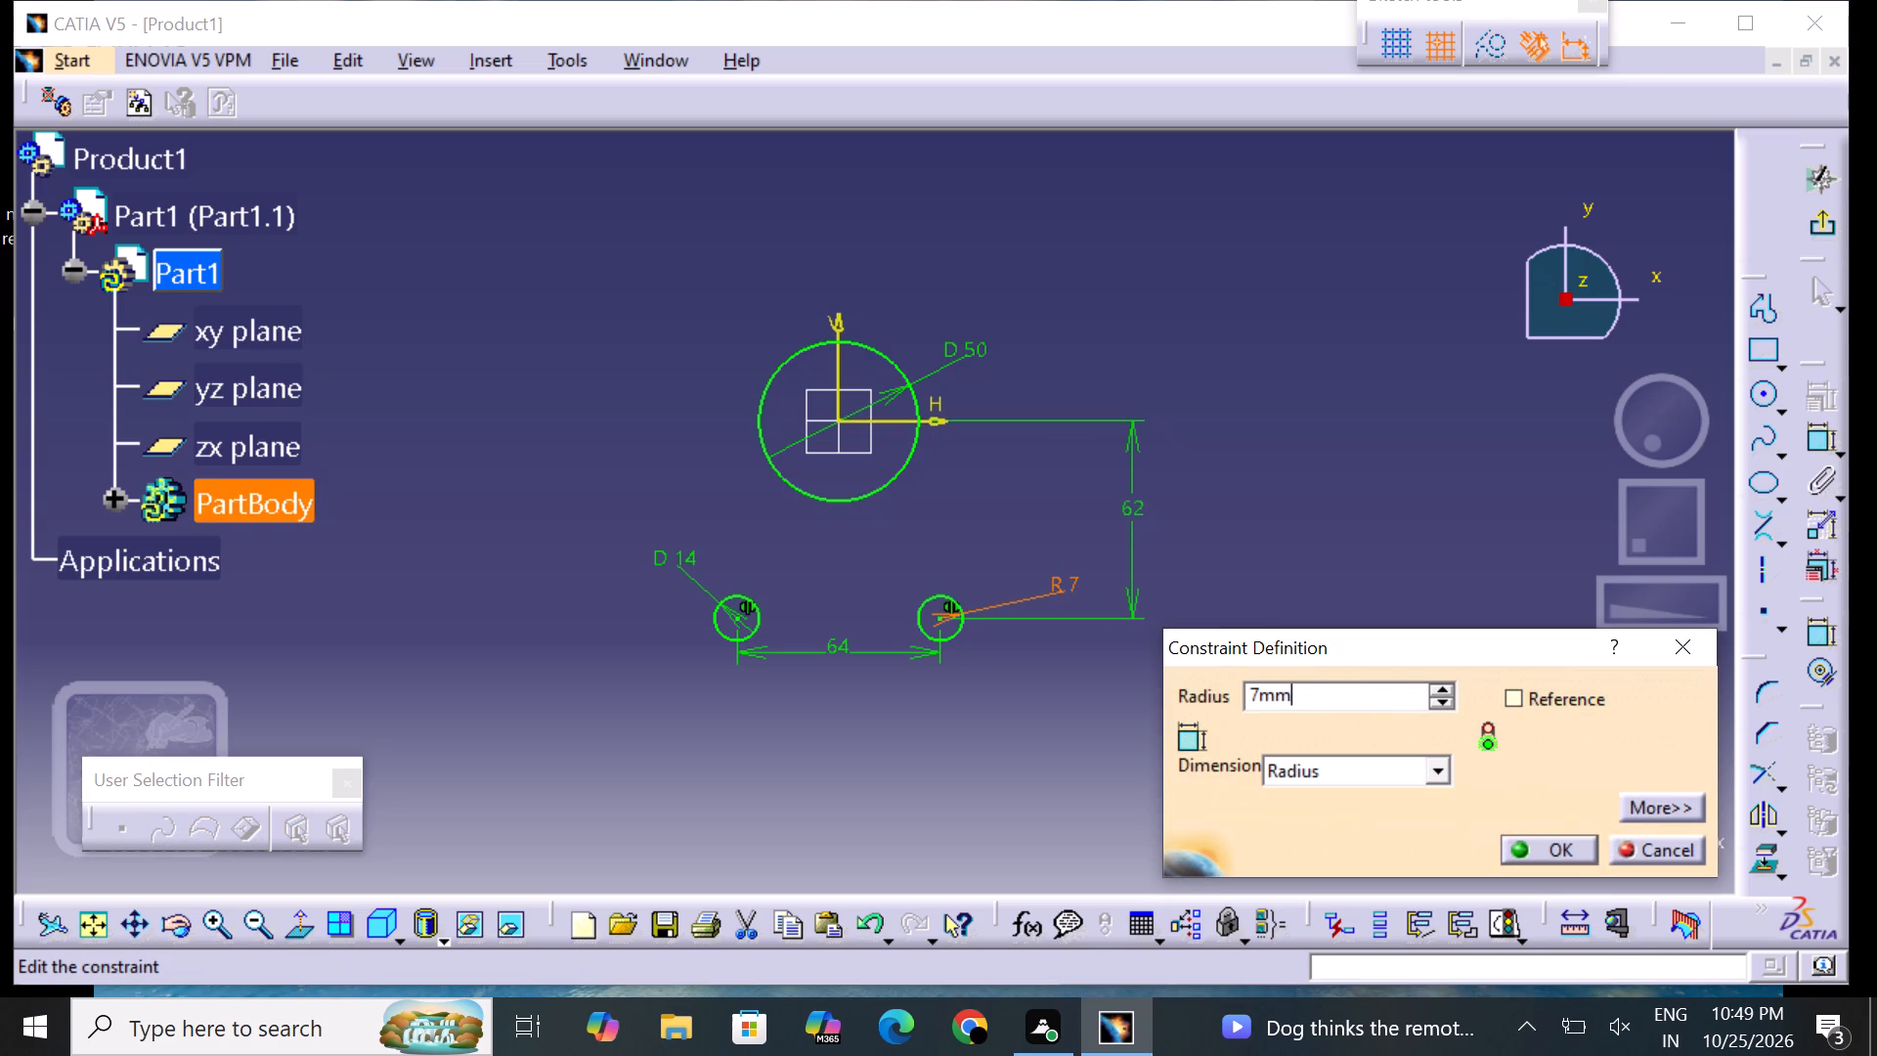
key(BackSpace)
key(BackSpace)
key(BackSpace)
key(BackSpace)
key(BackSpace)
key(BackSpace)
key(BackSpace)
key(BackSpace)
text(14)
key(Return)
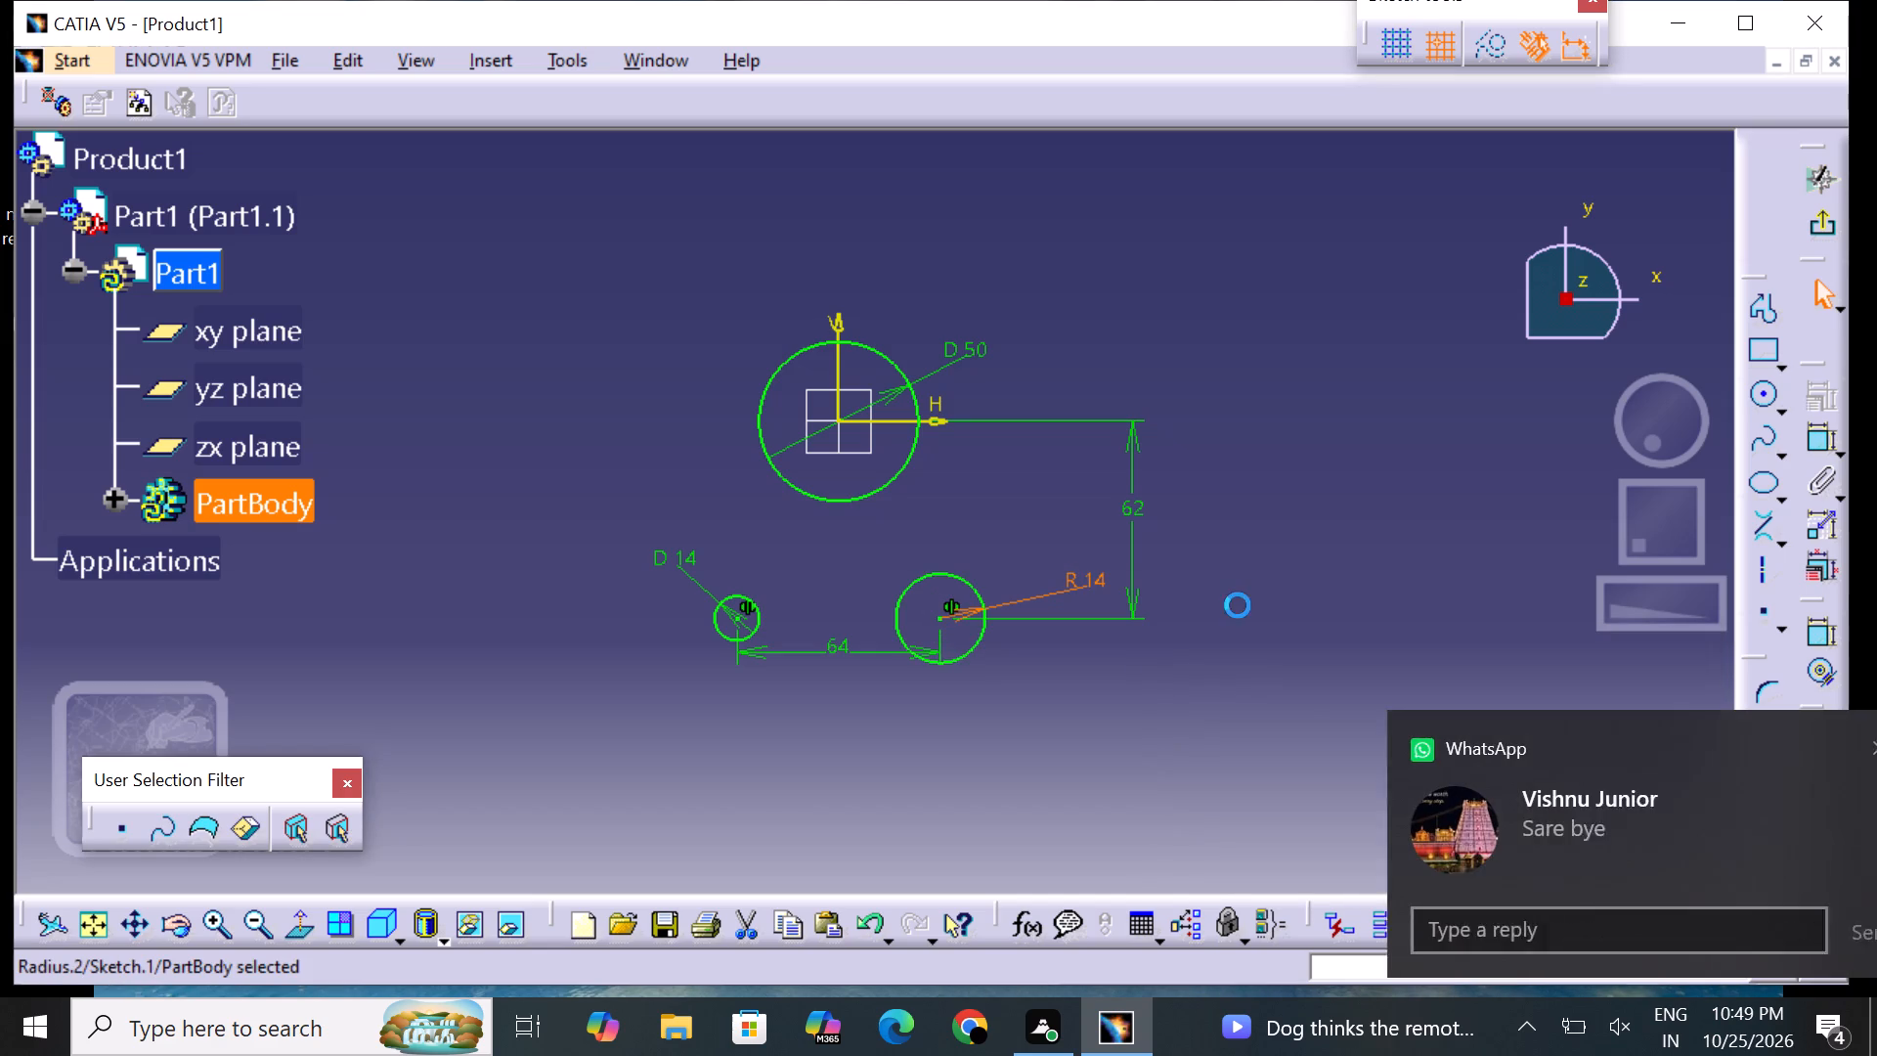
click(1238, 605)
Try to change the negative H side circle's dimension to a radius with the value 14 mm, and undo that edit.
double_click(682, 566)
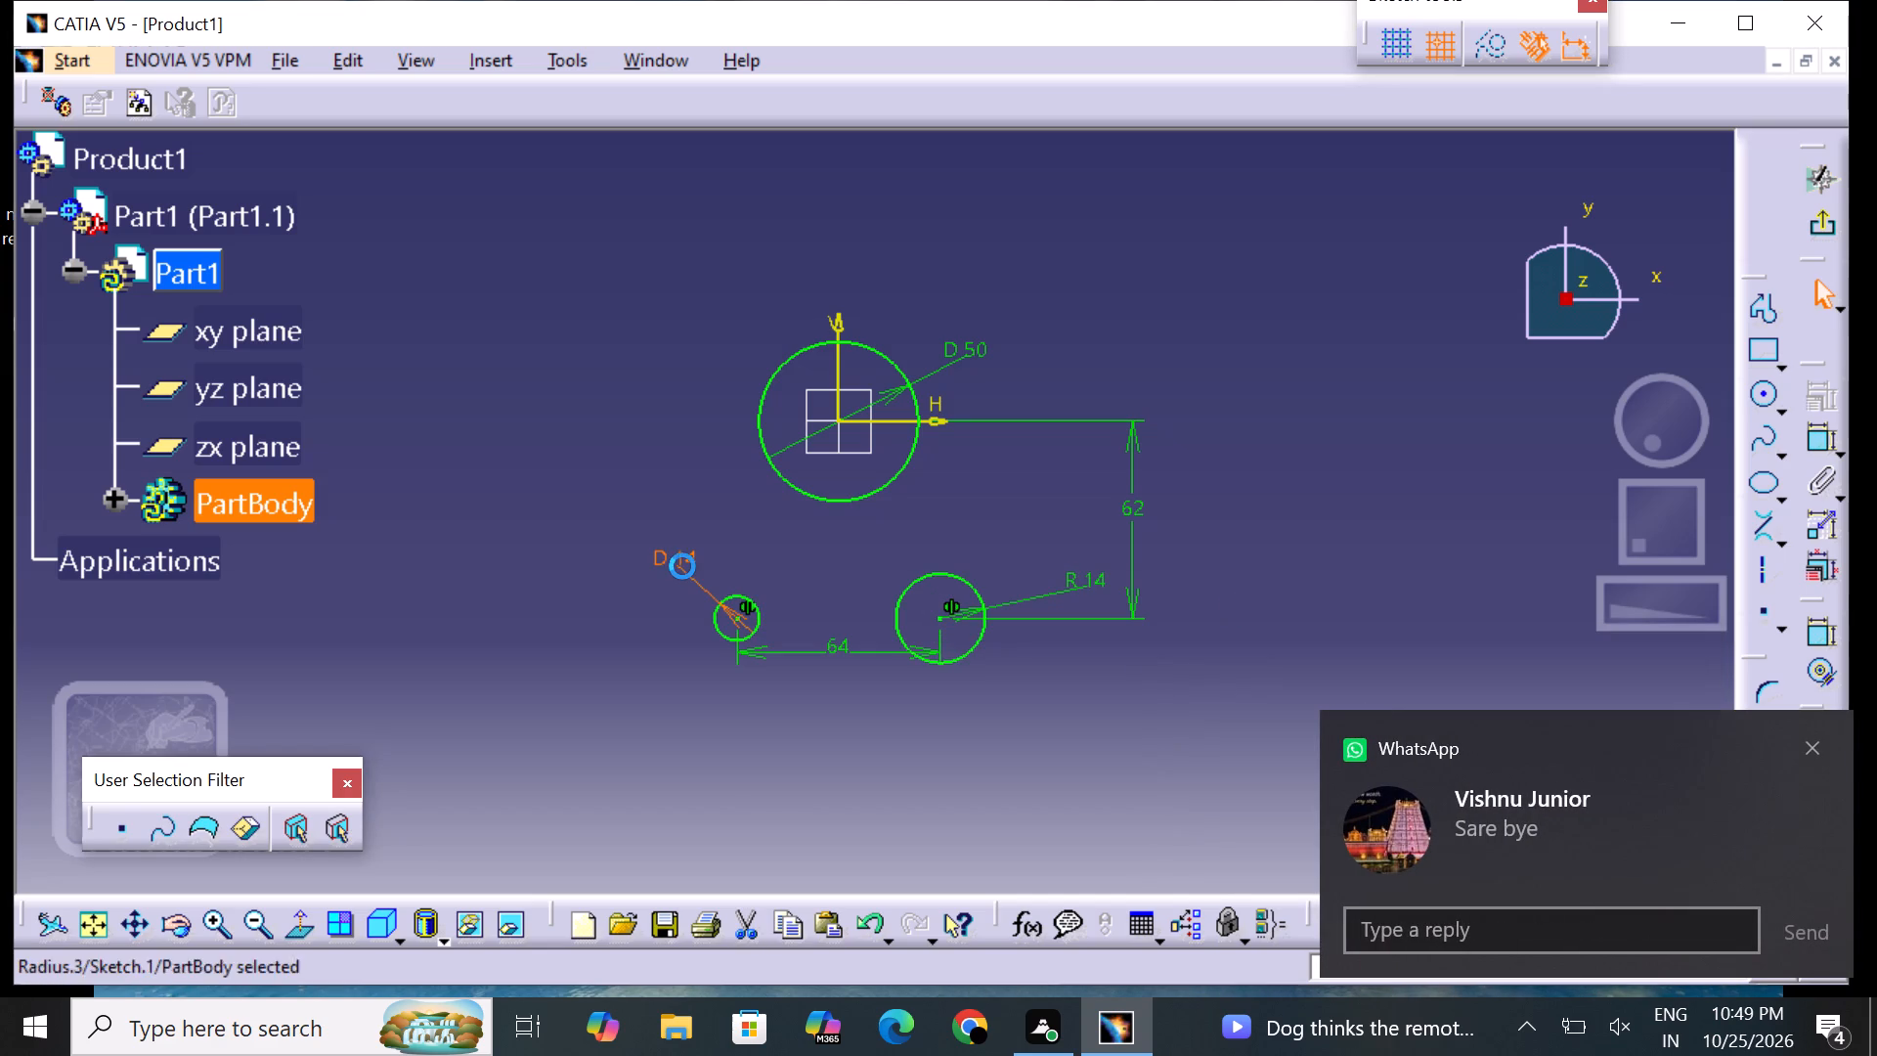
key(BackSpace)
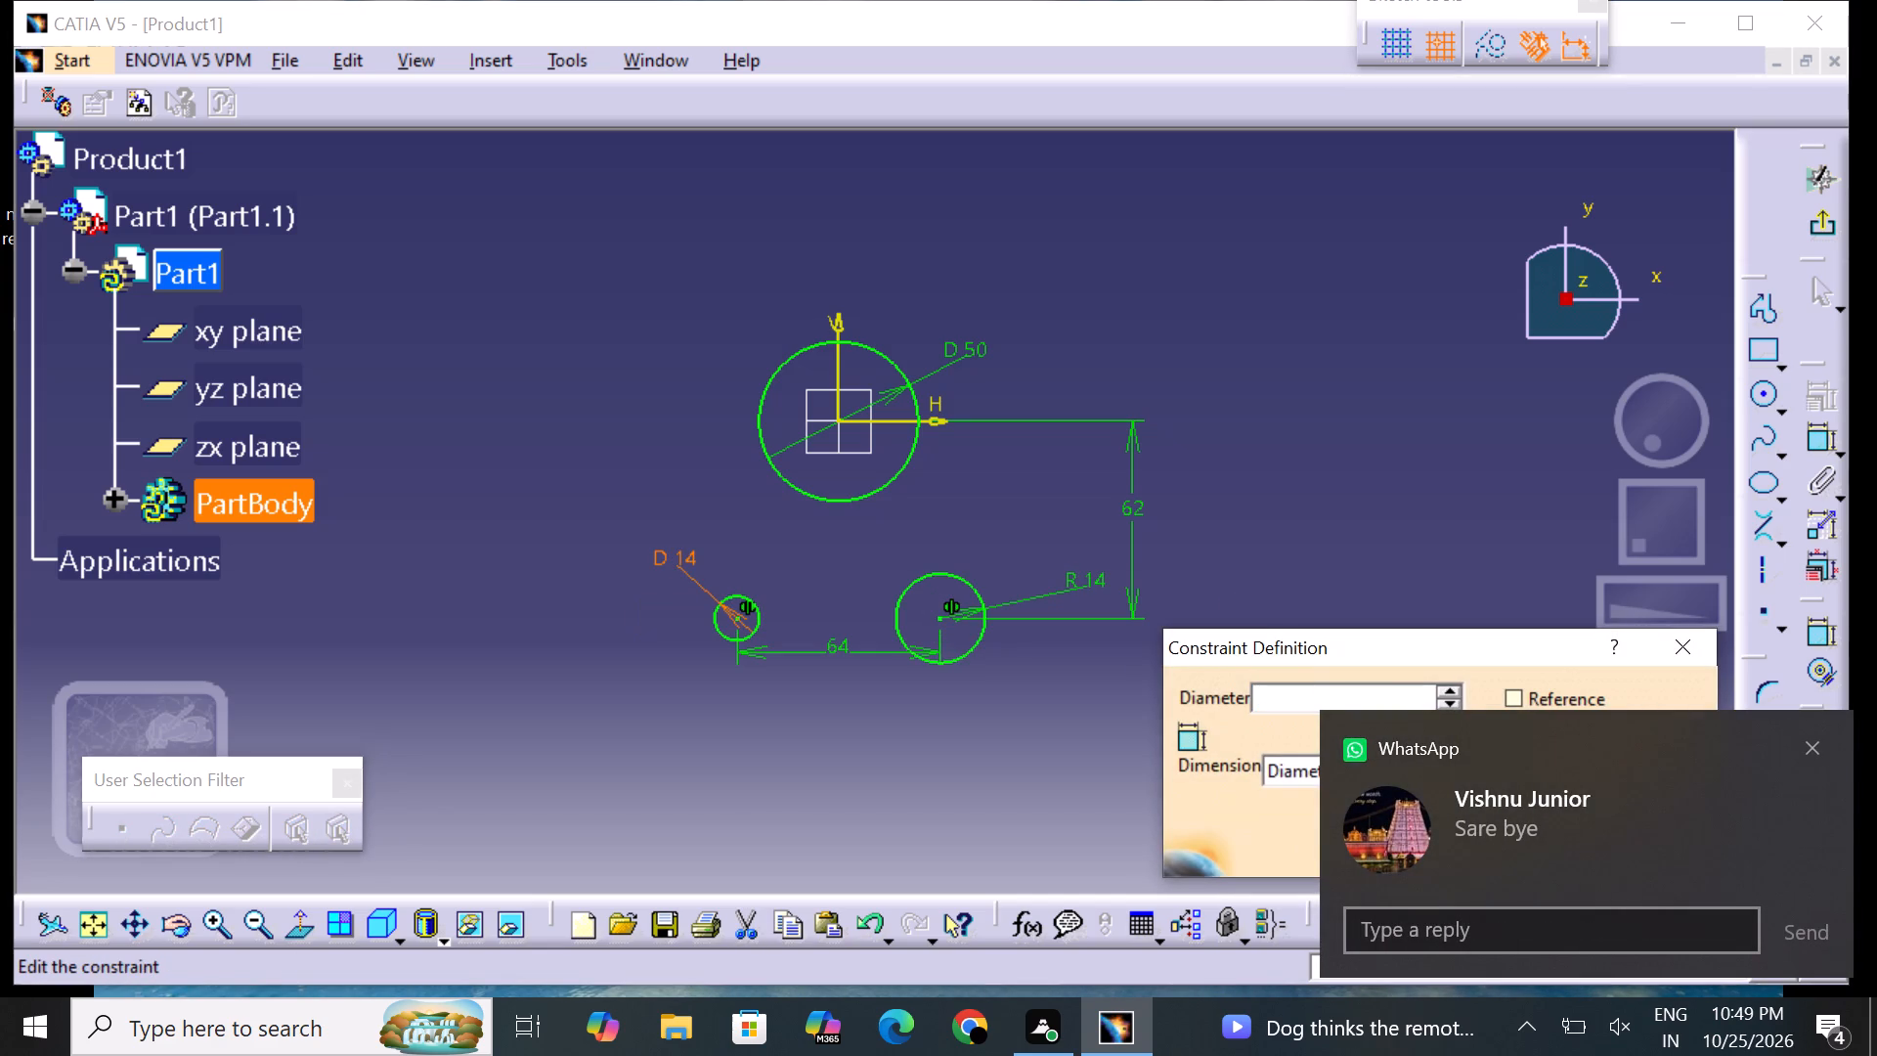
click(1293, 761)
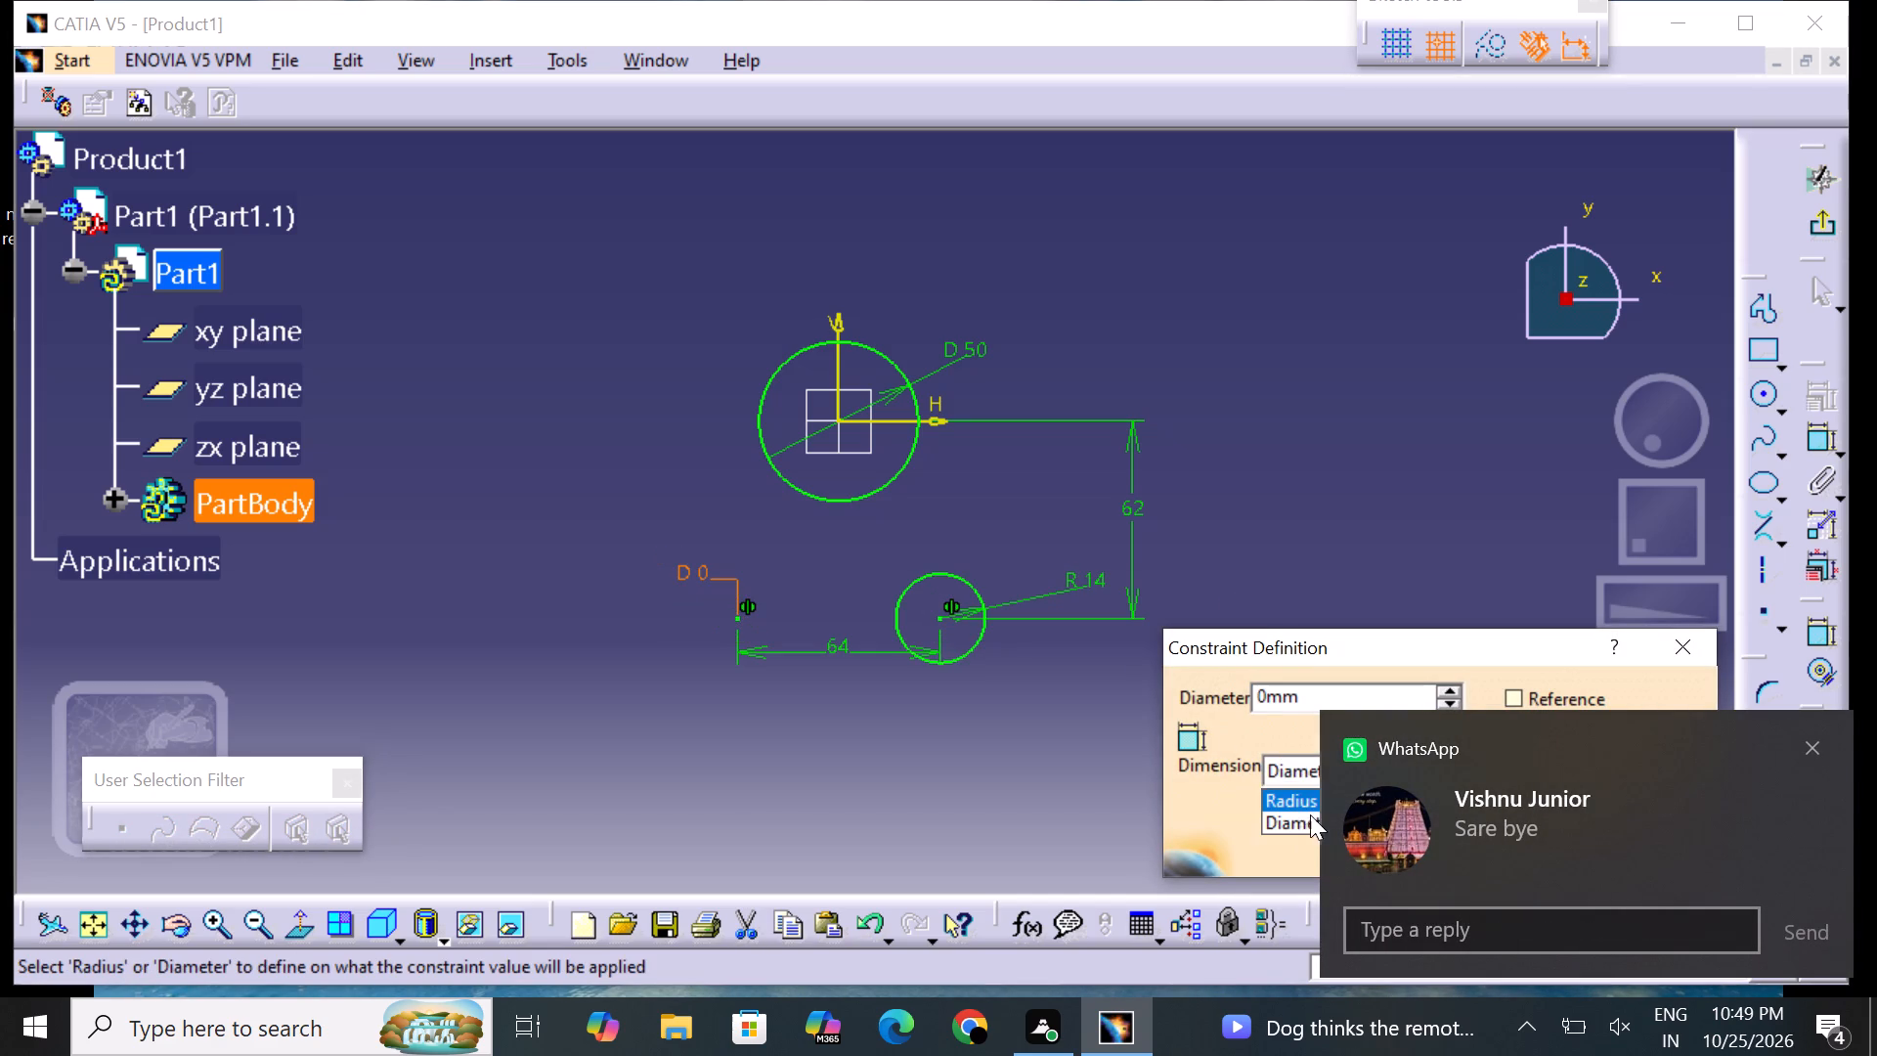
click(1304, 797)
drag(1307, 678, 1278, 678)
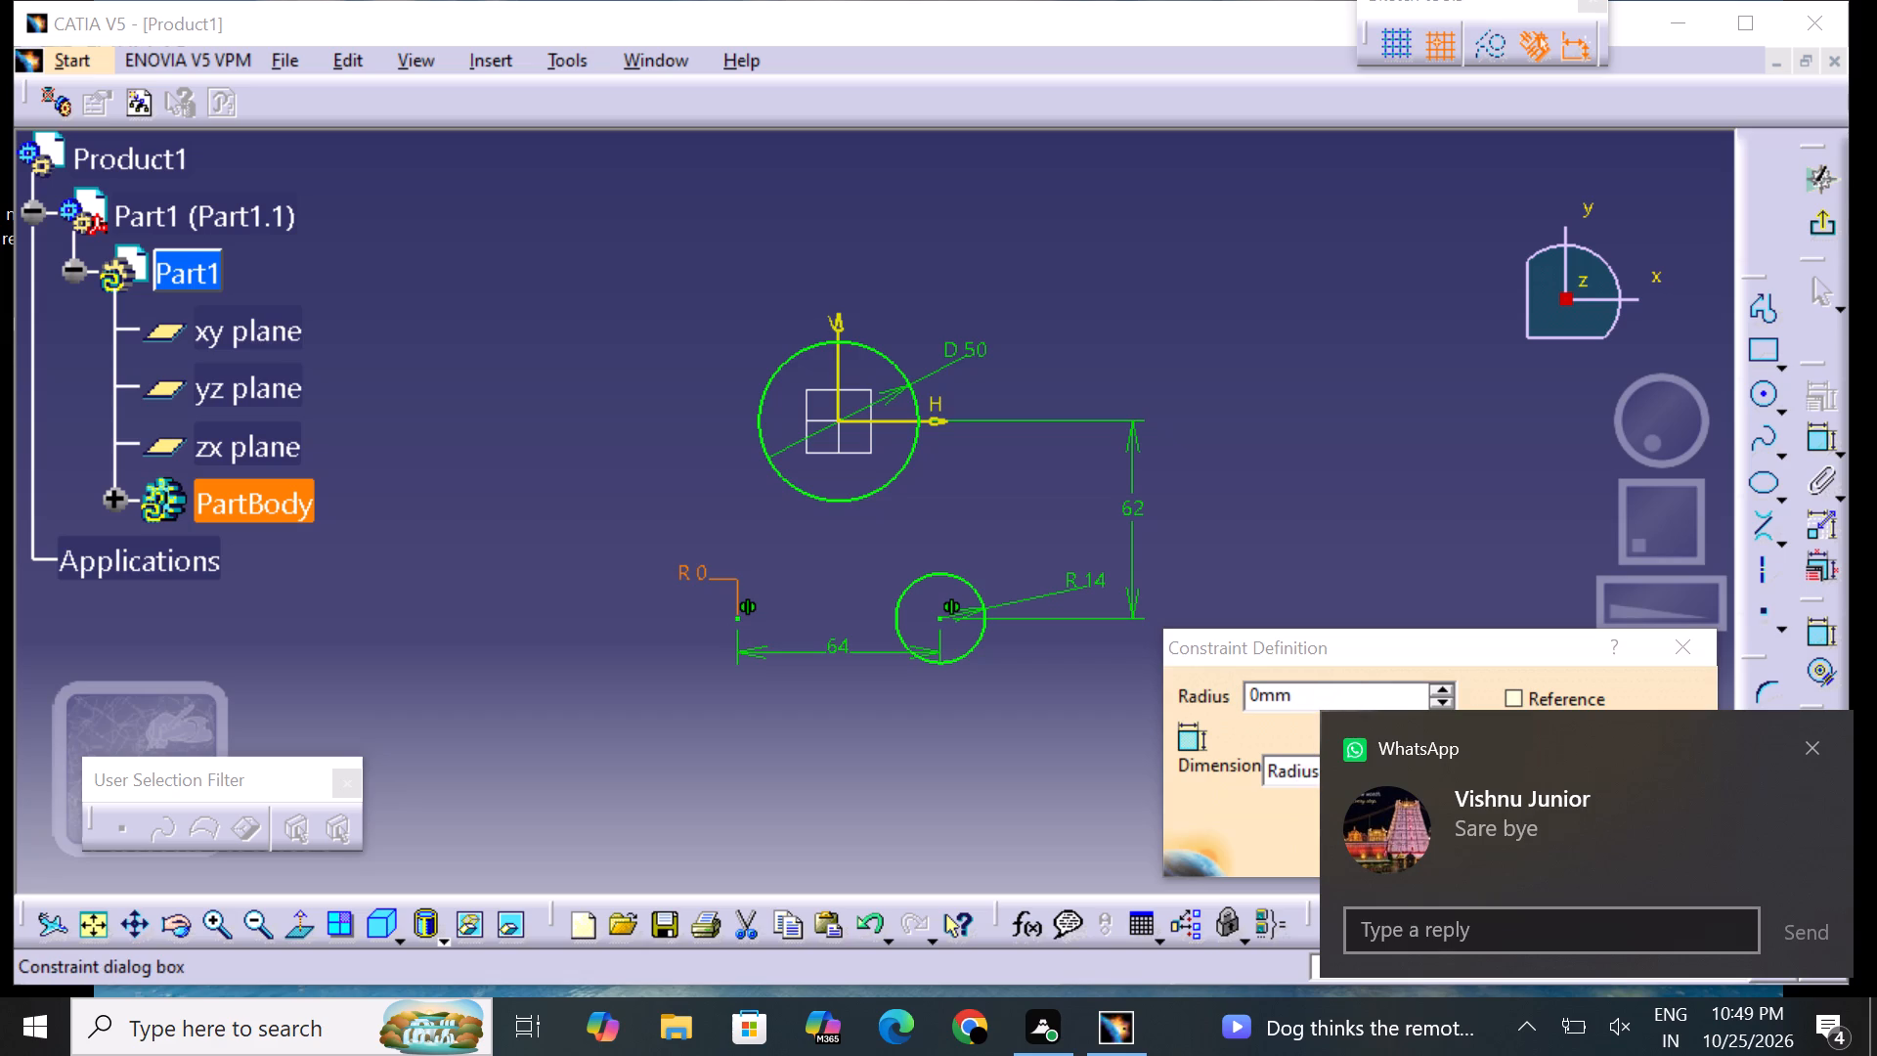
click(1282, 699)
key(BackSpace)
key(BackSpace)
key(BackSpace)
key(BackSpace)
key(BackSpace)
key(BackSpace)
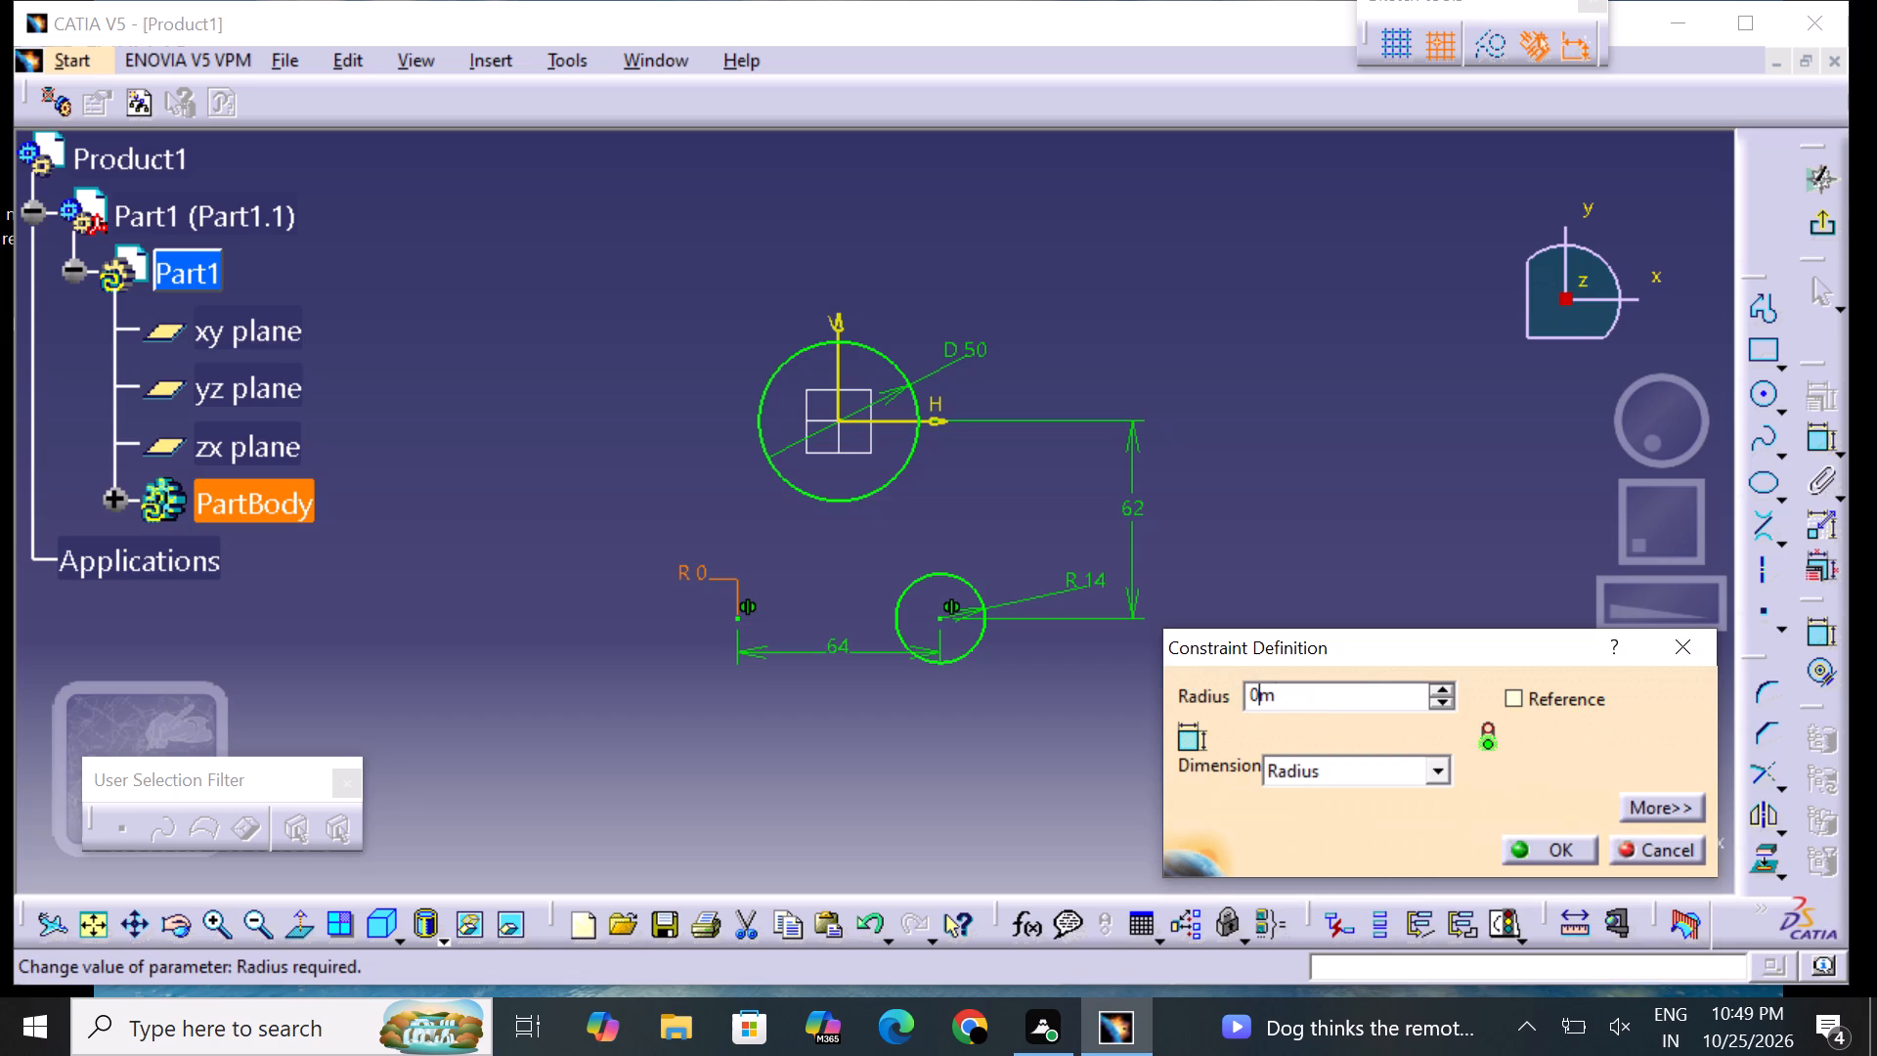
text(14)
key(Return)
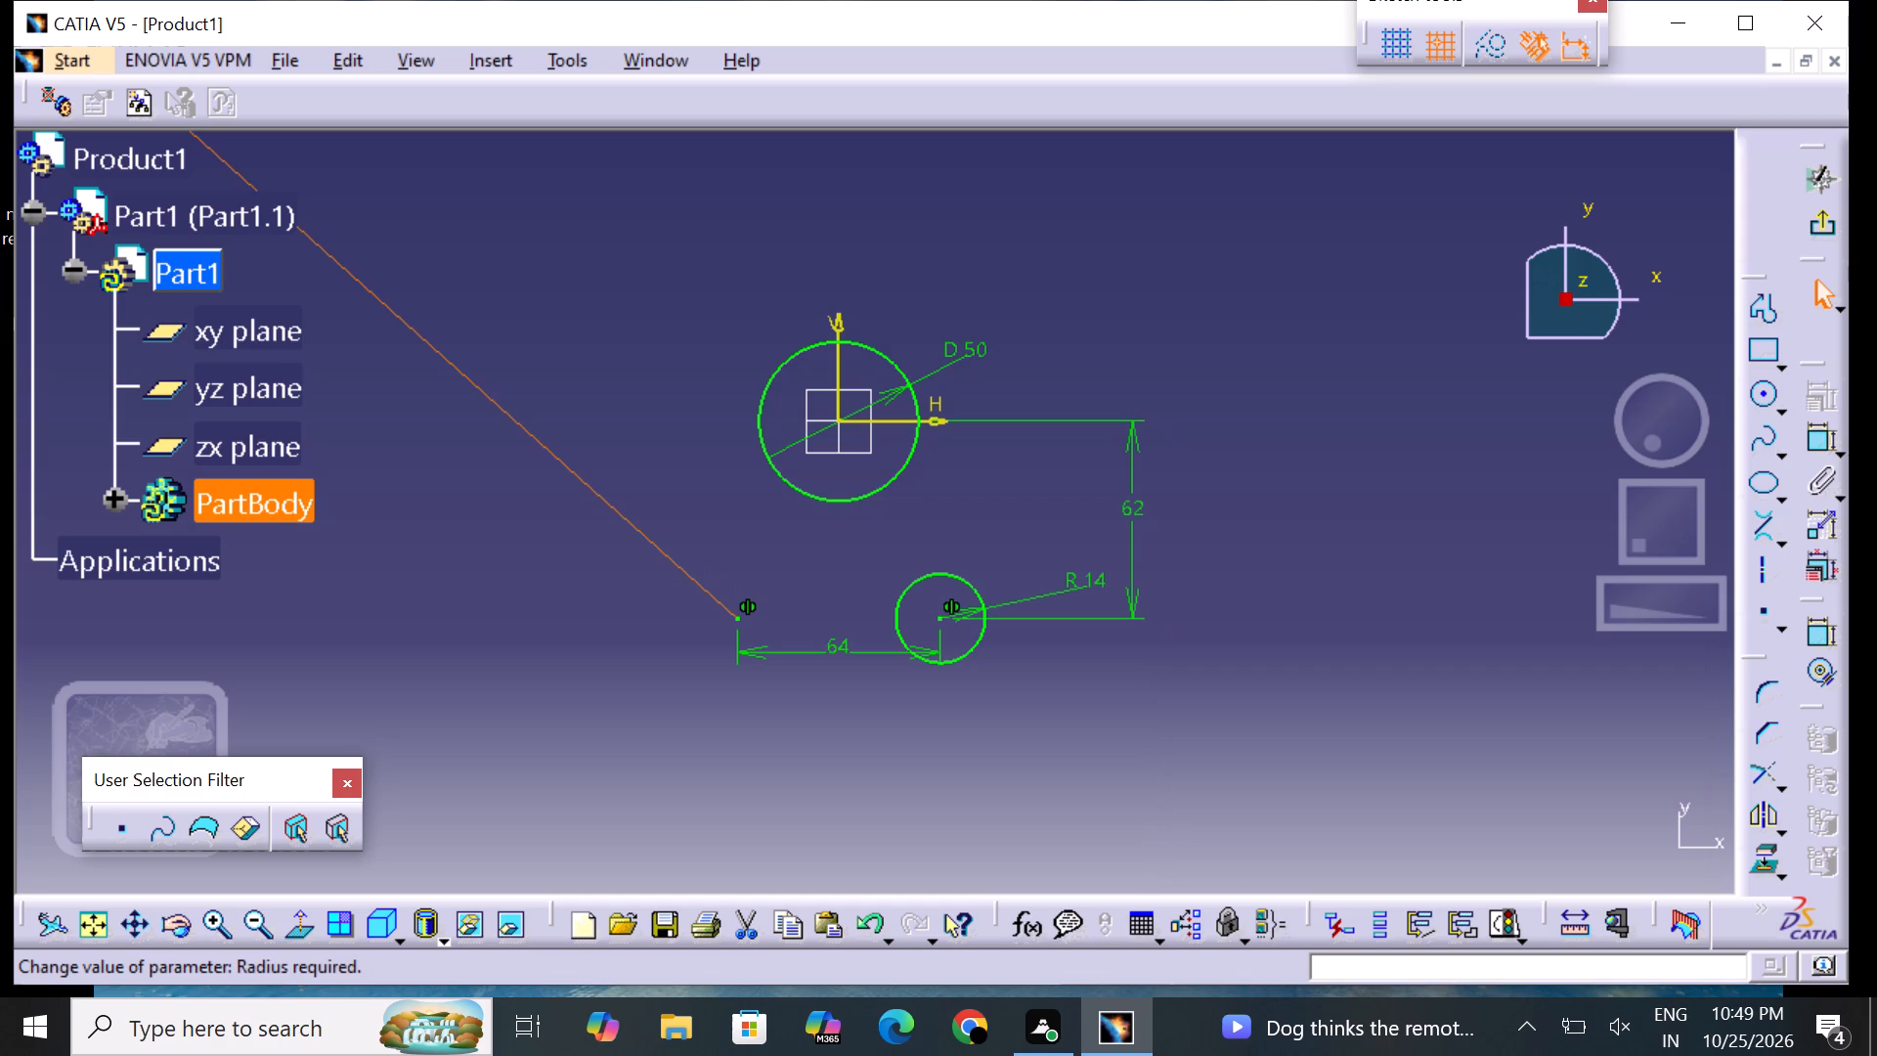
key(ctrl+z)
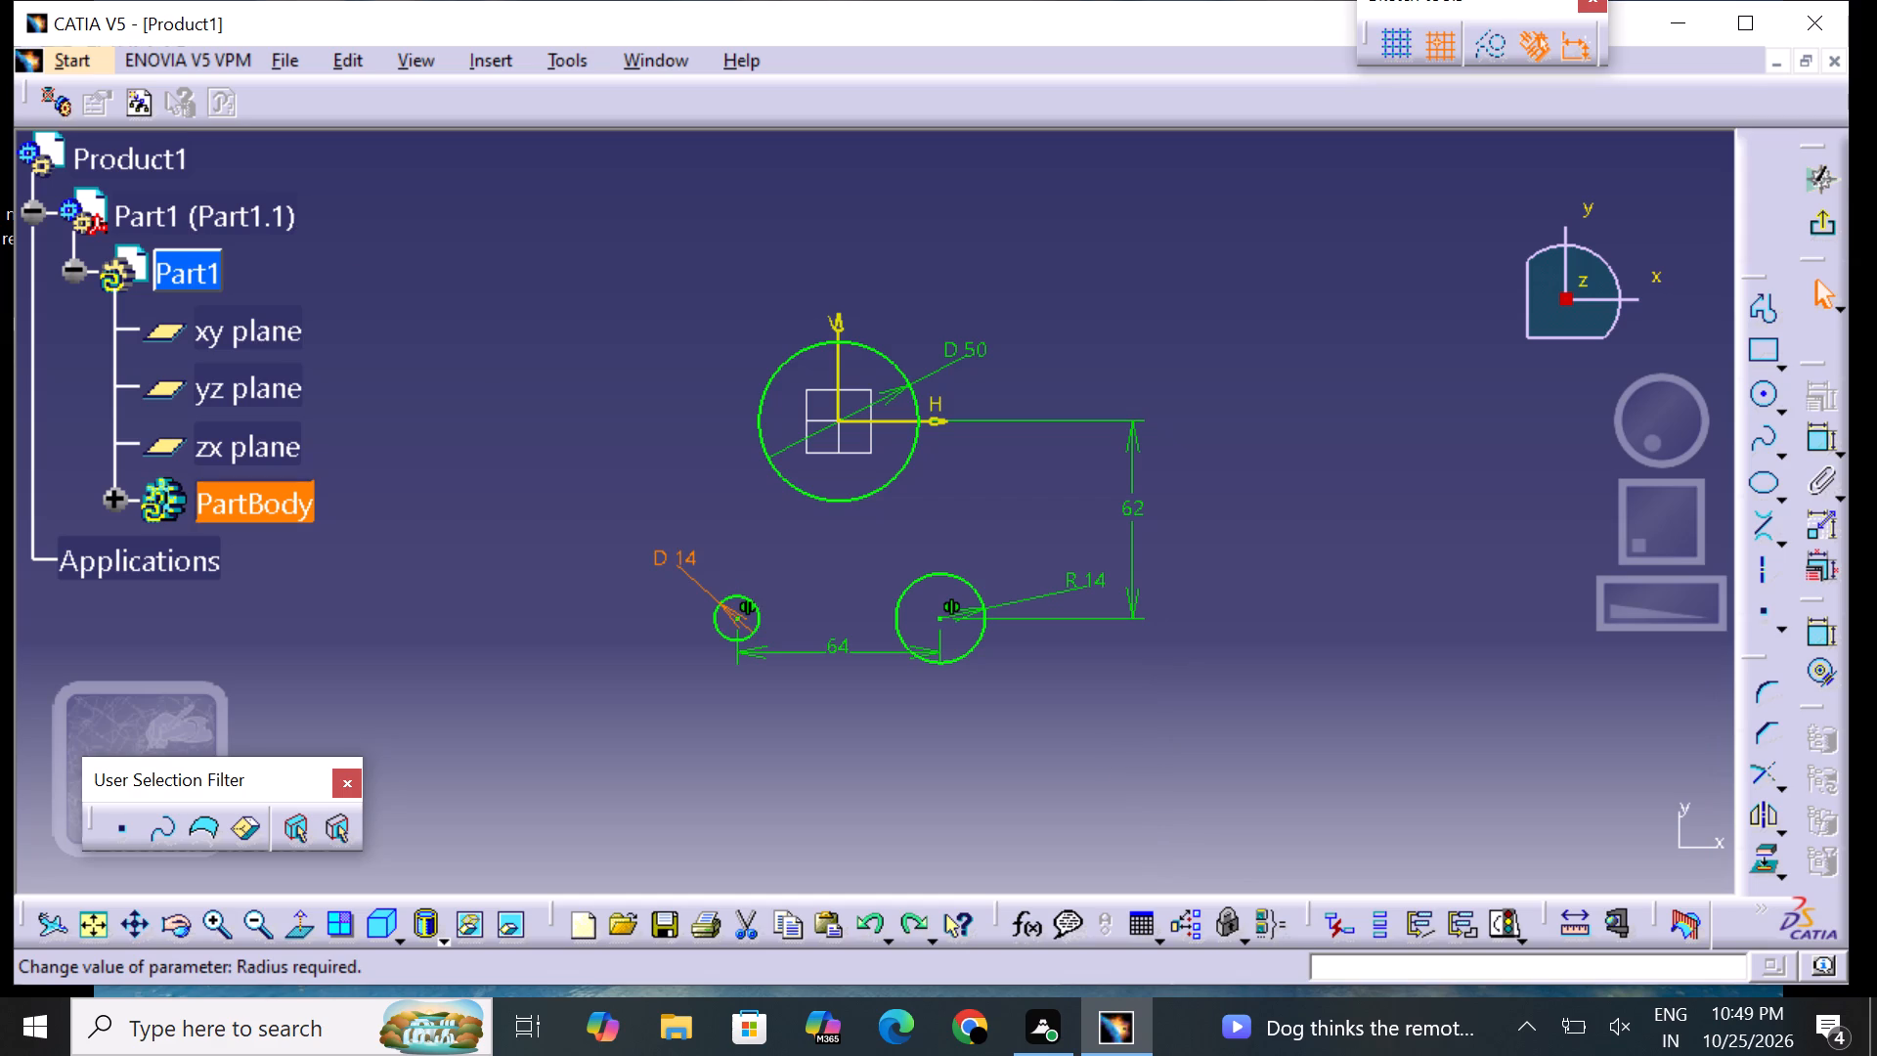
Switch the dimension of the circle on the negative H side to a radius and set it to 14 mm.
double_click(668, 548)
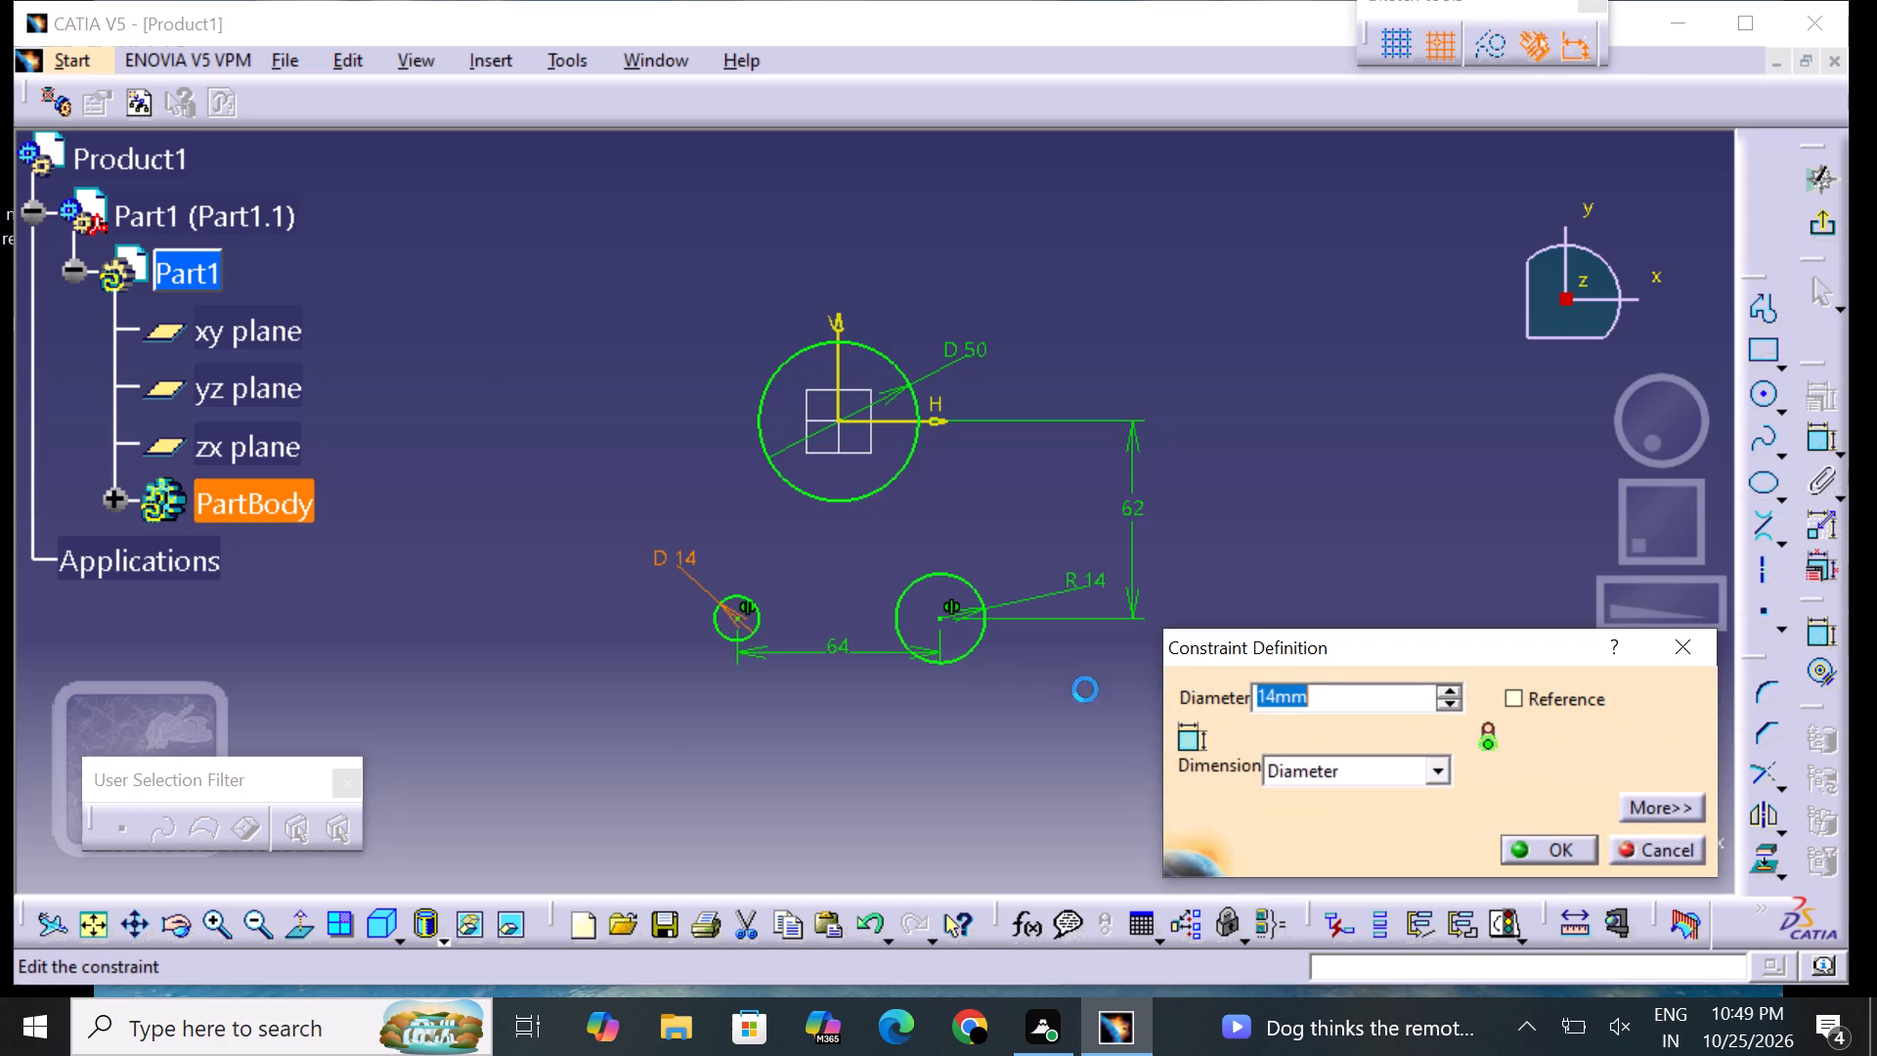
click(1391, 772)
click(1374, 791)
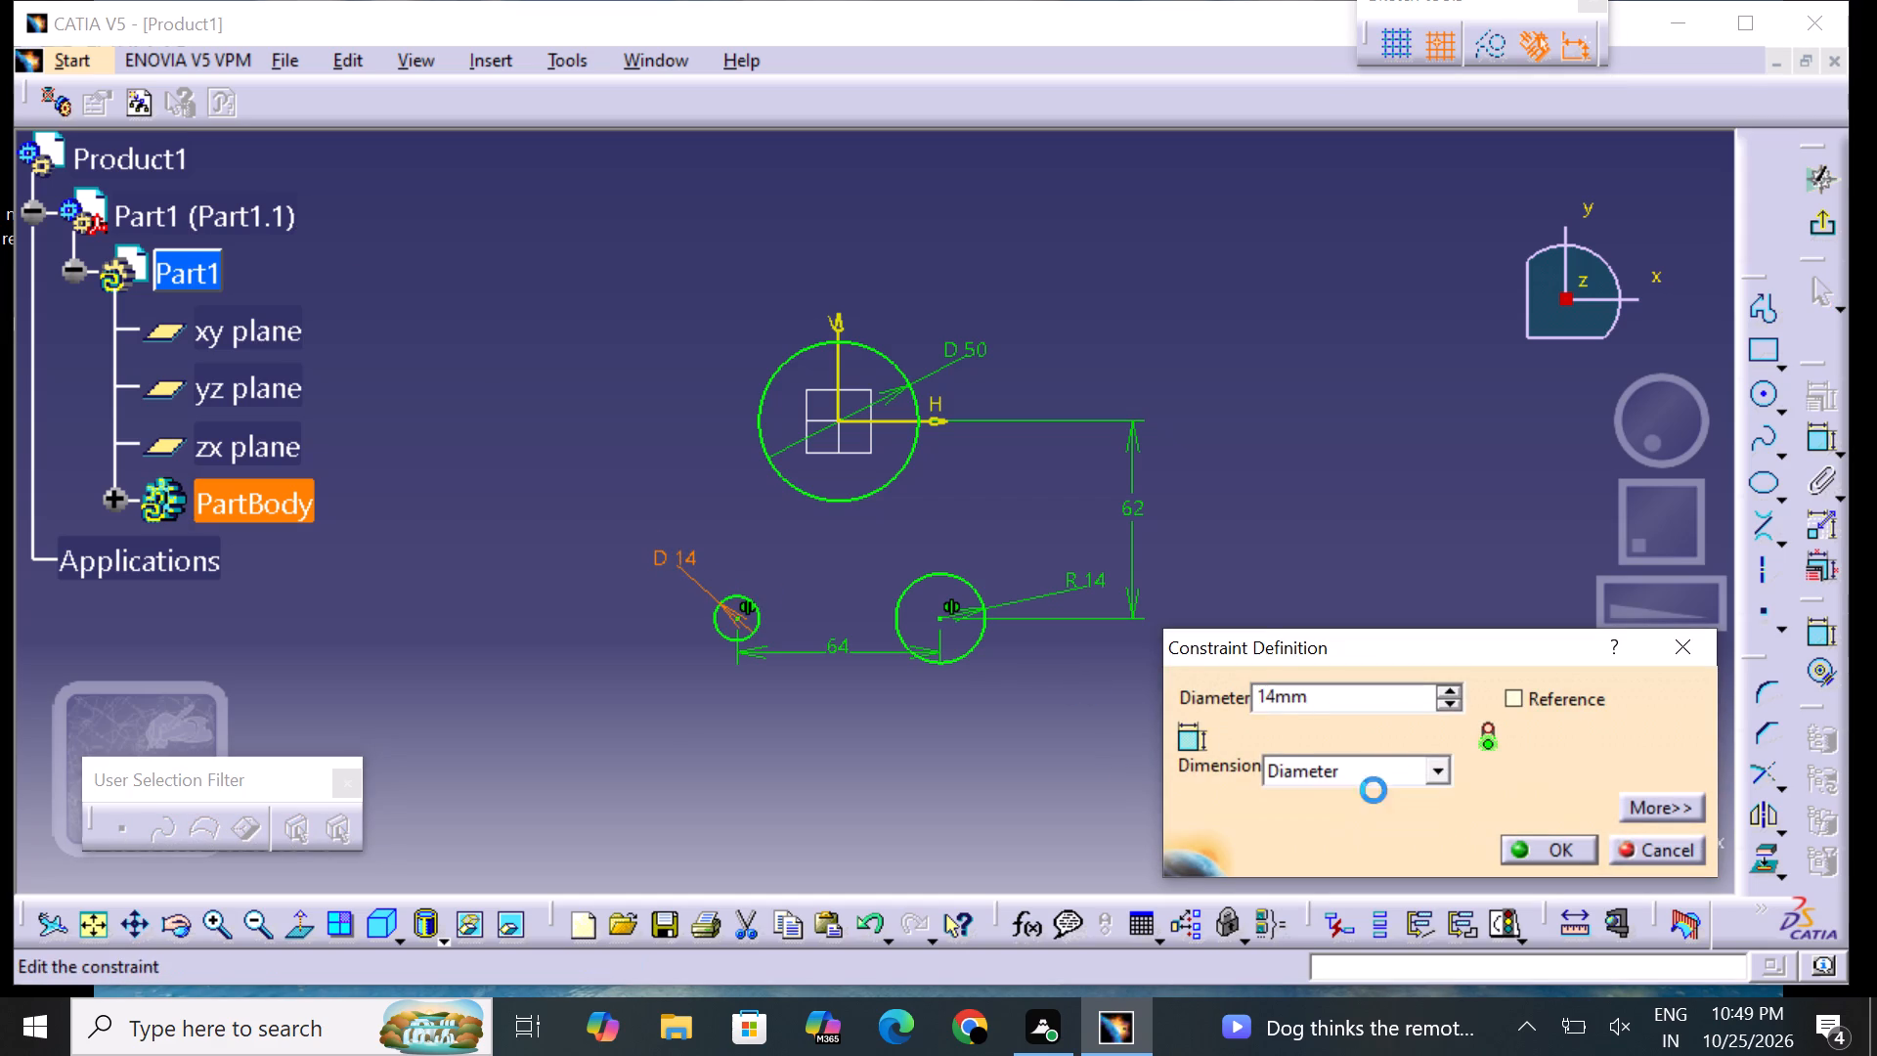
drag(1343, 682, 1333, 681)
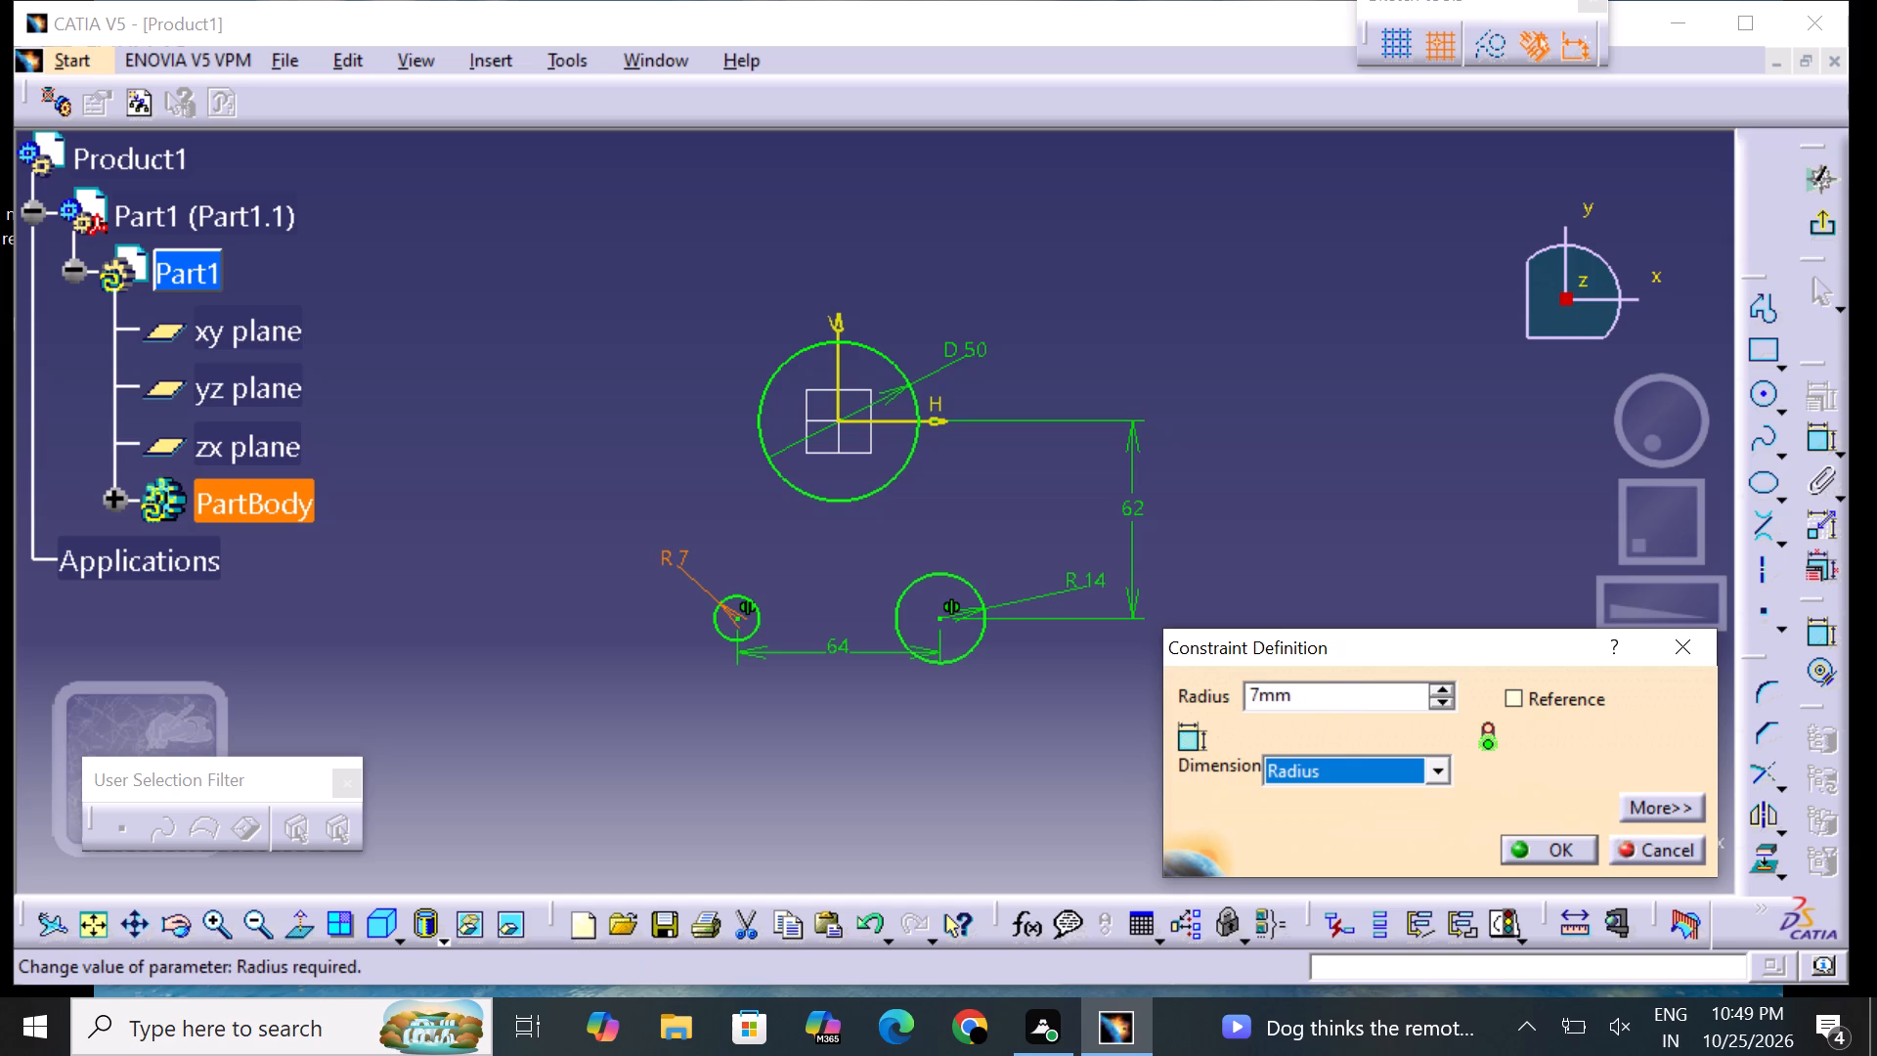
click(1320, 700)
key(BackSpace)
key(BackSpace)
key(BackSpace)
key(BackSpace)
key(BackSpace)
key(BackSpace)
key(BackSpace)
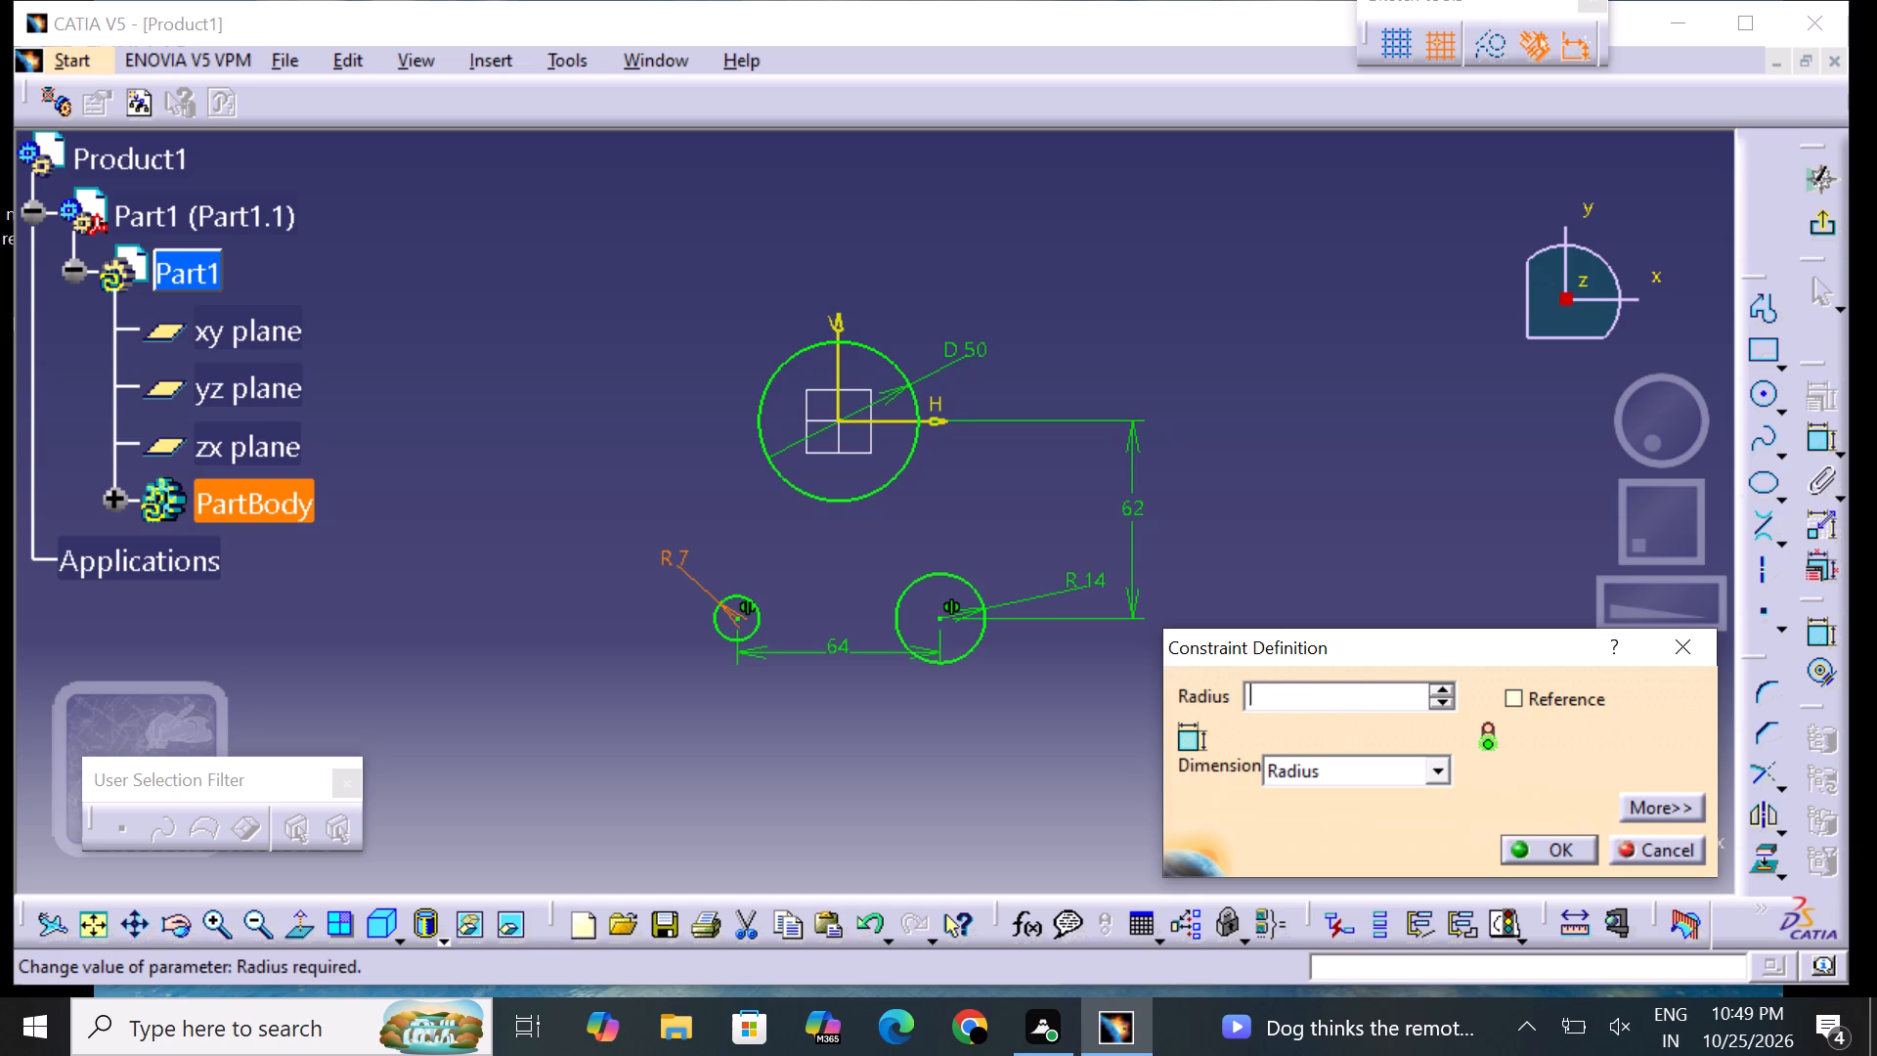
text(14)
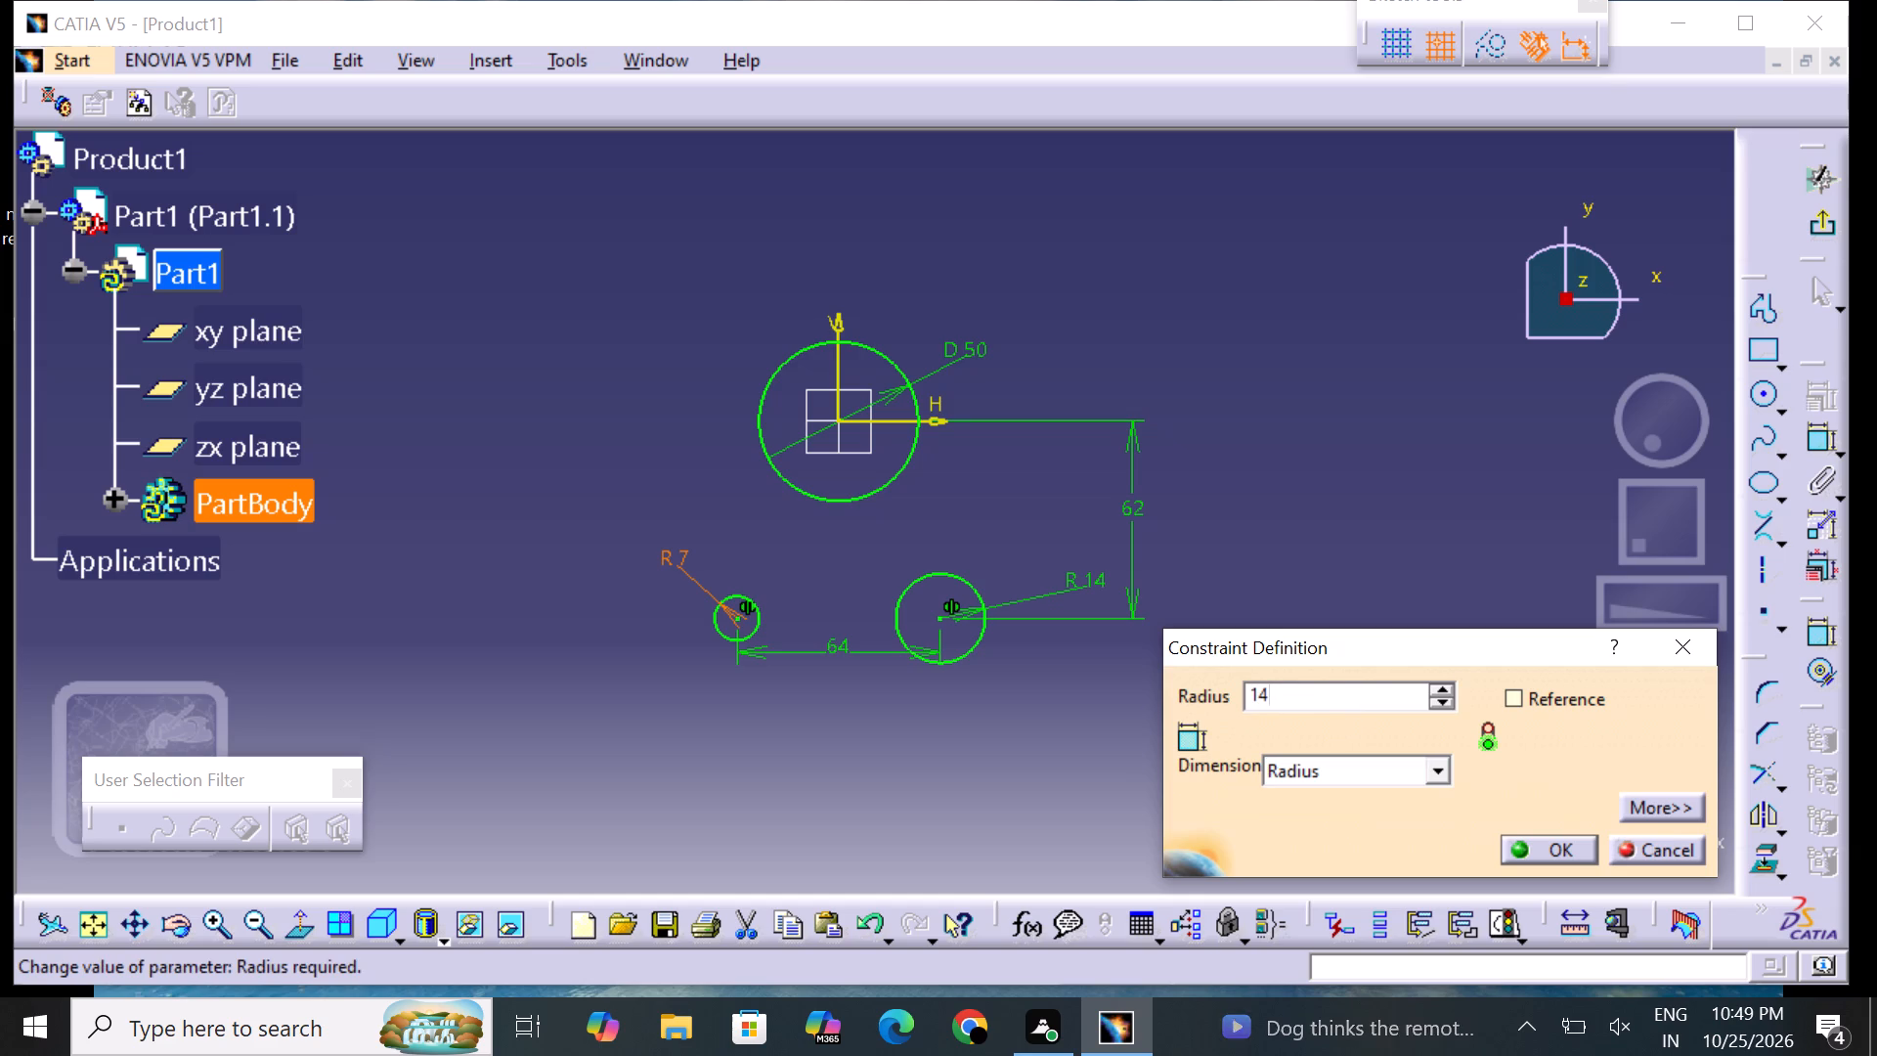
key(Return)
click(1211, 669)
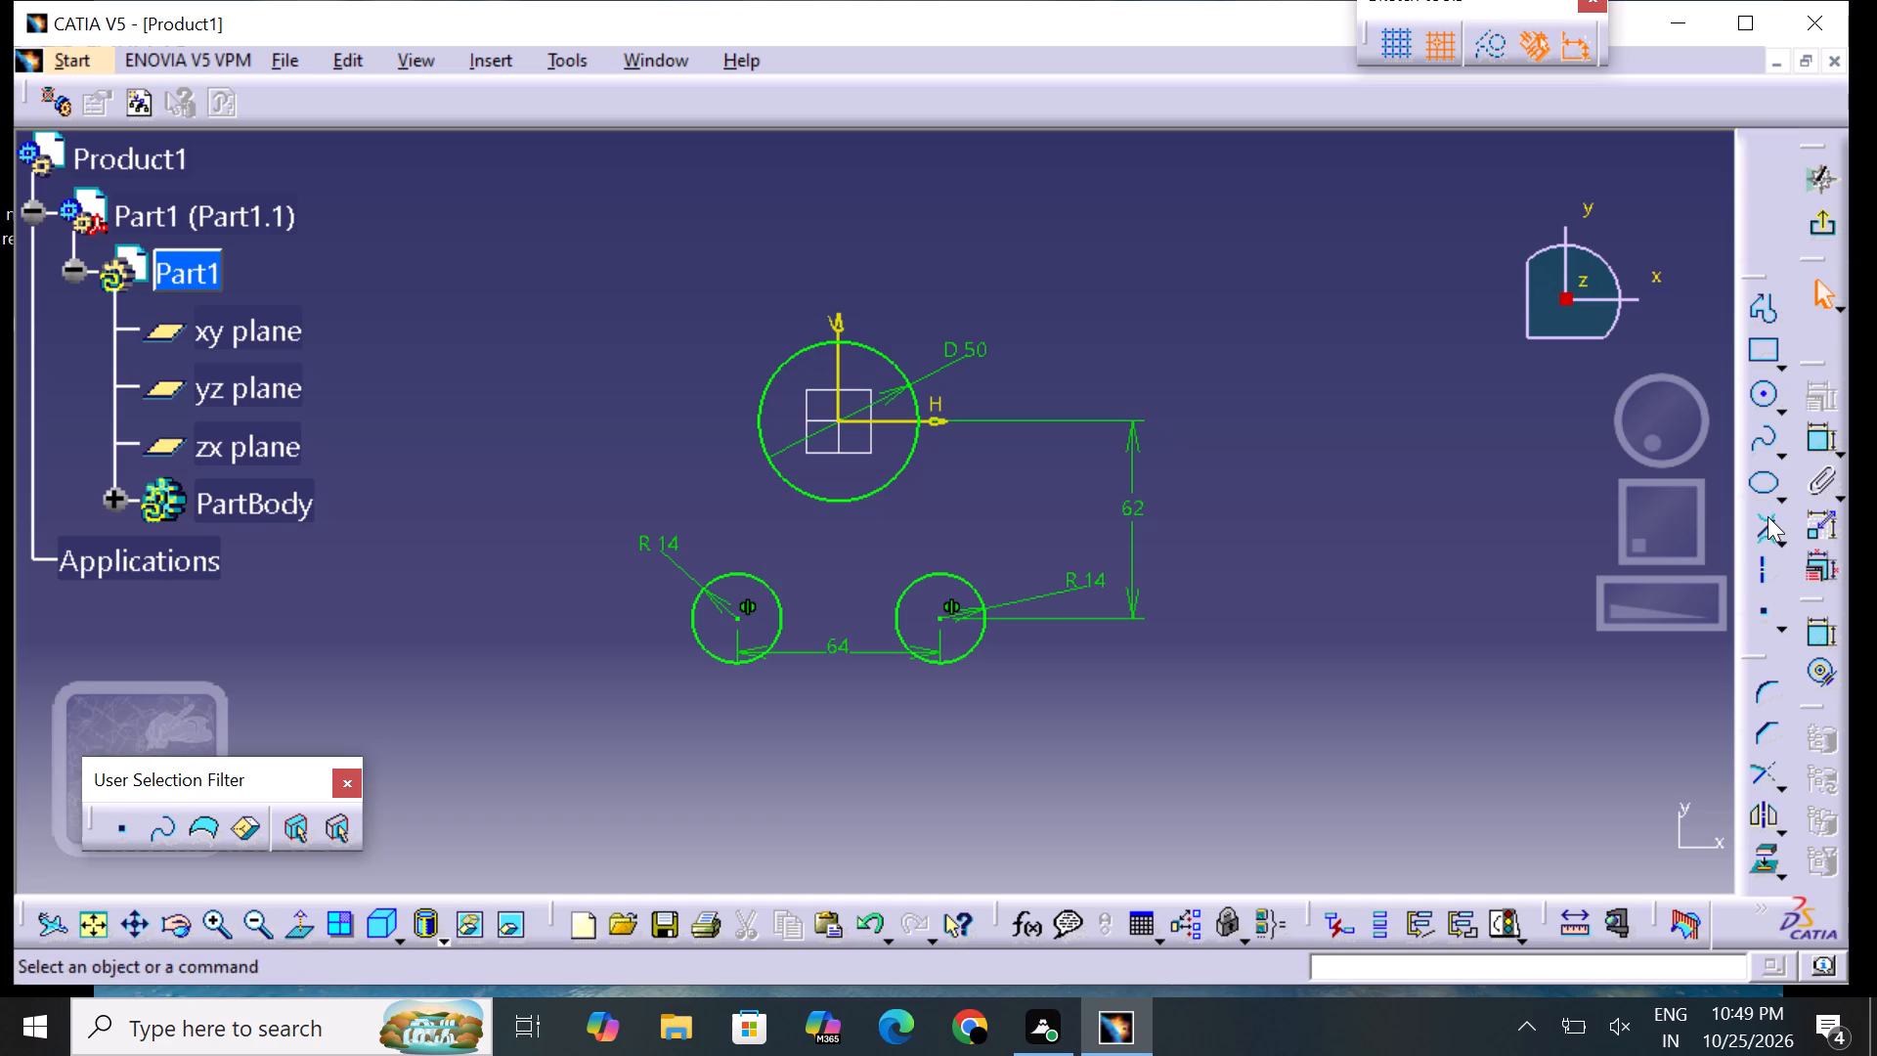
Draw three bi-tangent lines joining the outer sides of the 50 mm circle and both 14 mm radius circles into an outline.
double_click(1768, 519)
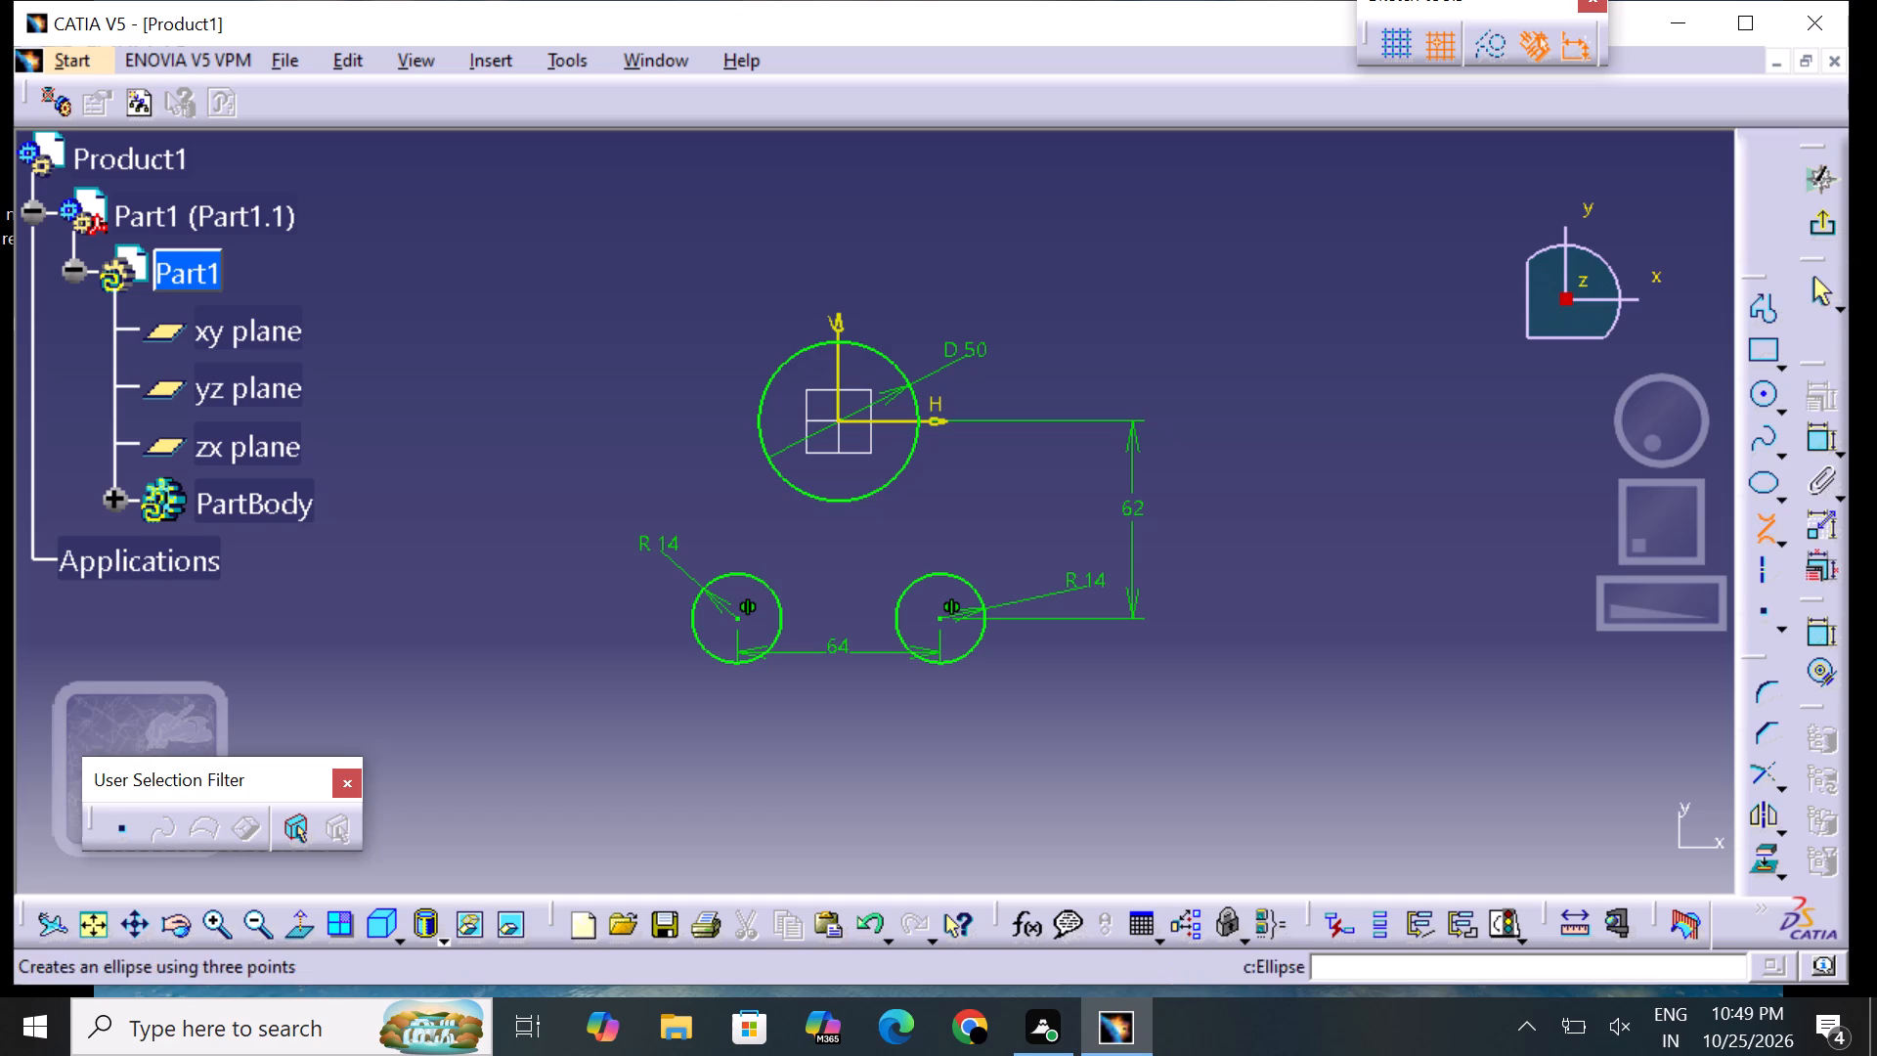
click(757, 408)
click(720, 577)
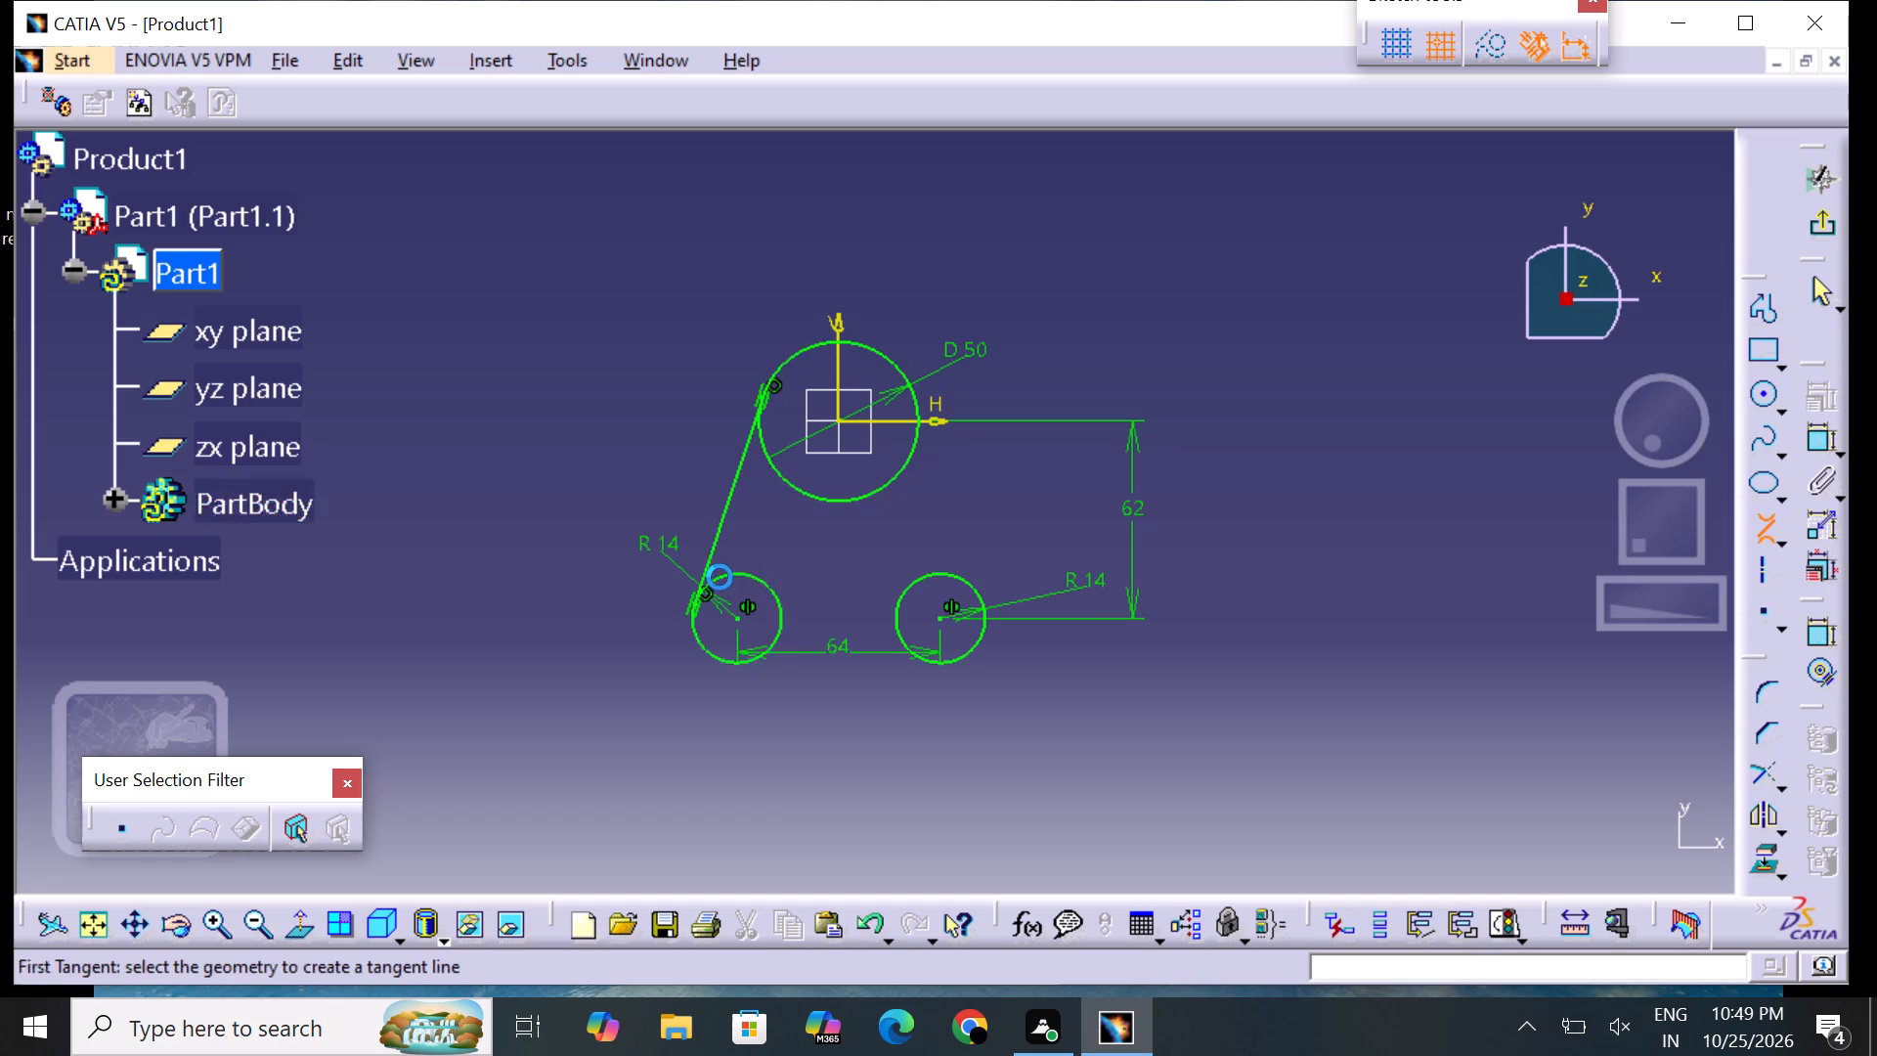
click(912, 404)
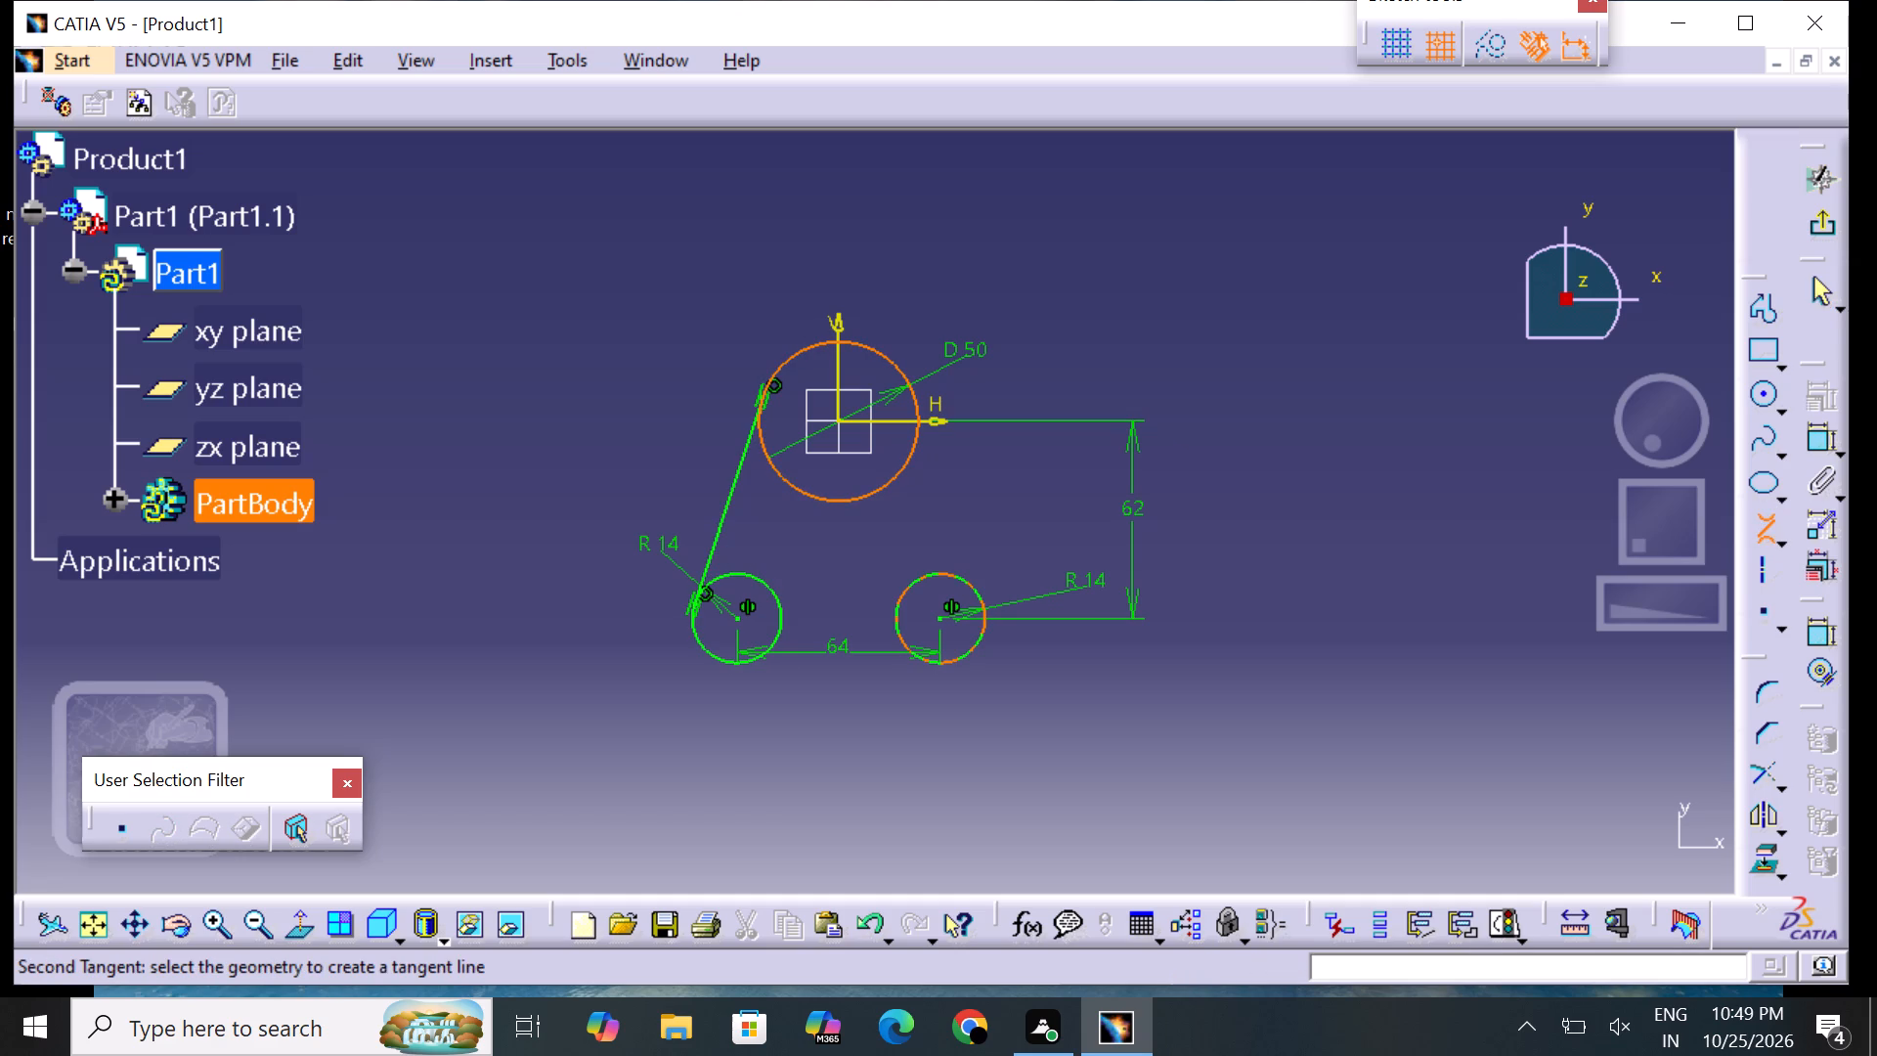
click(976, 602)
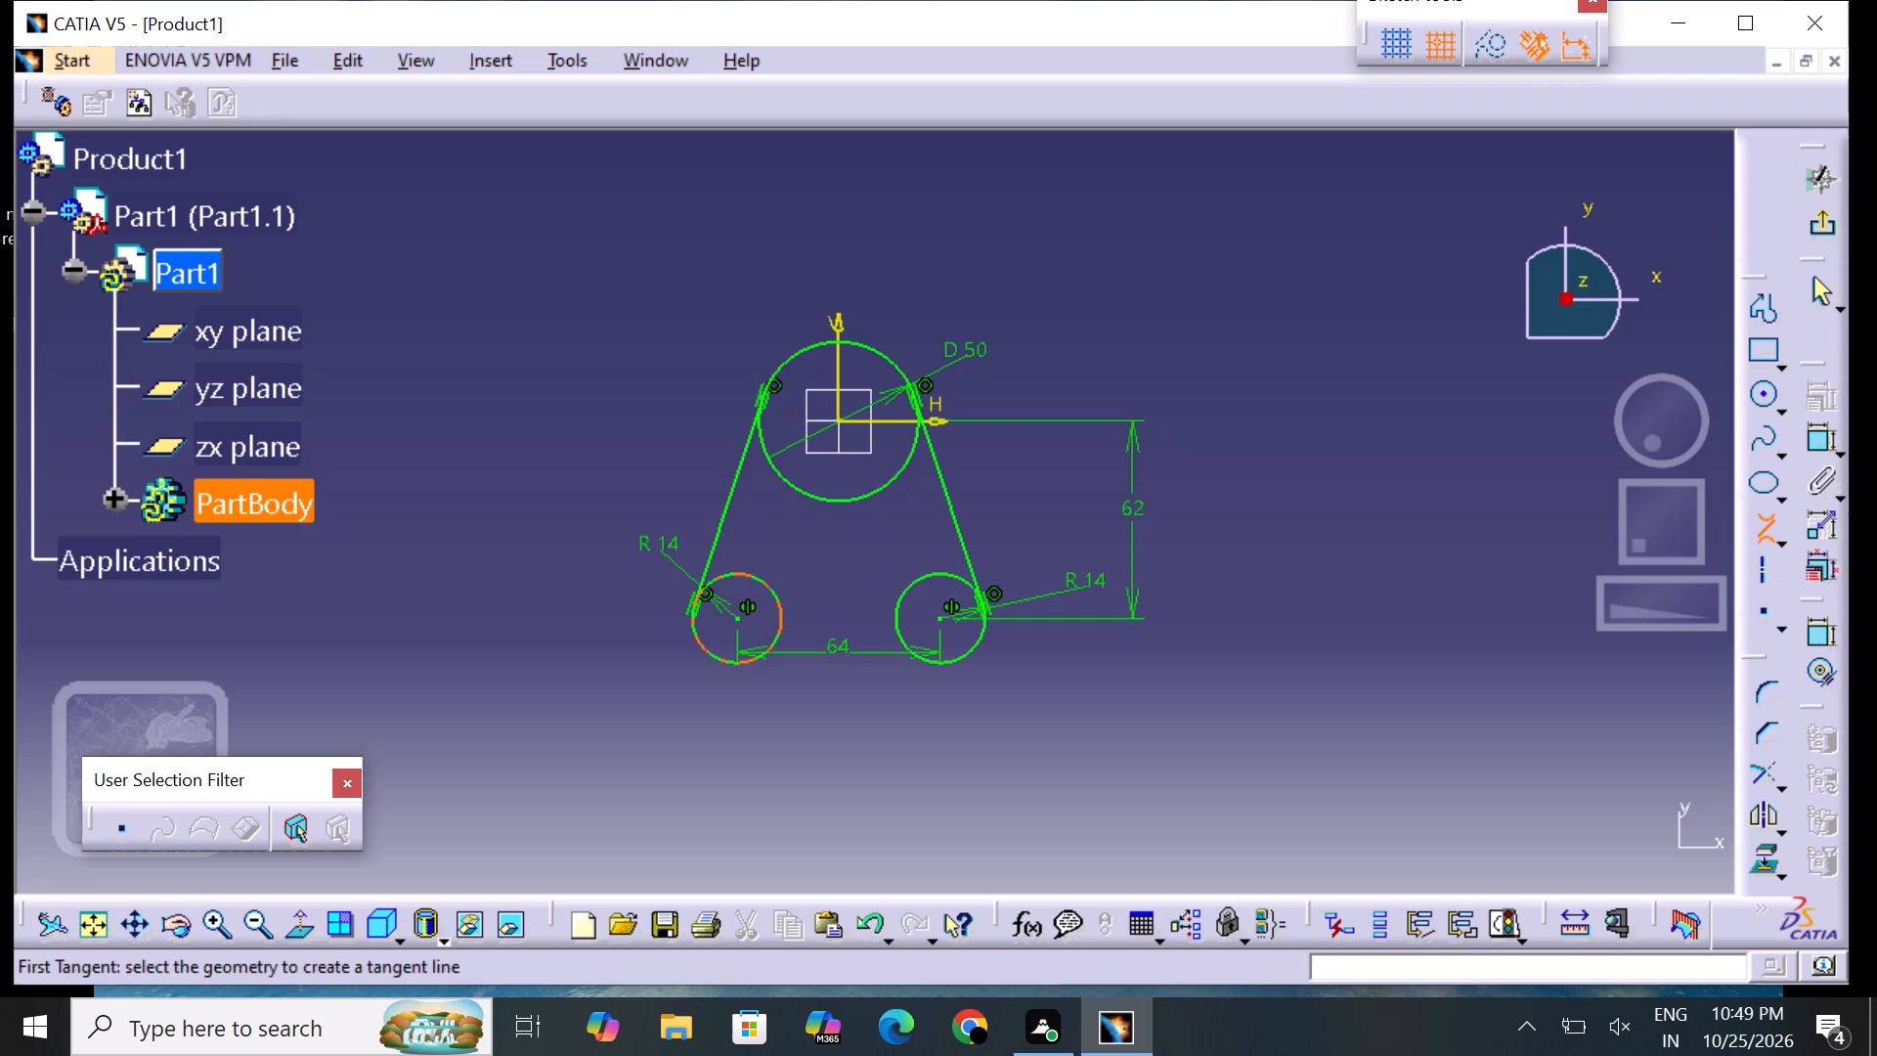
drag(757, 659, 768, 659)
click(966, 660)
click(973, 652)
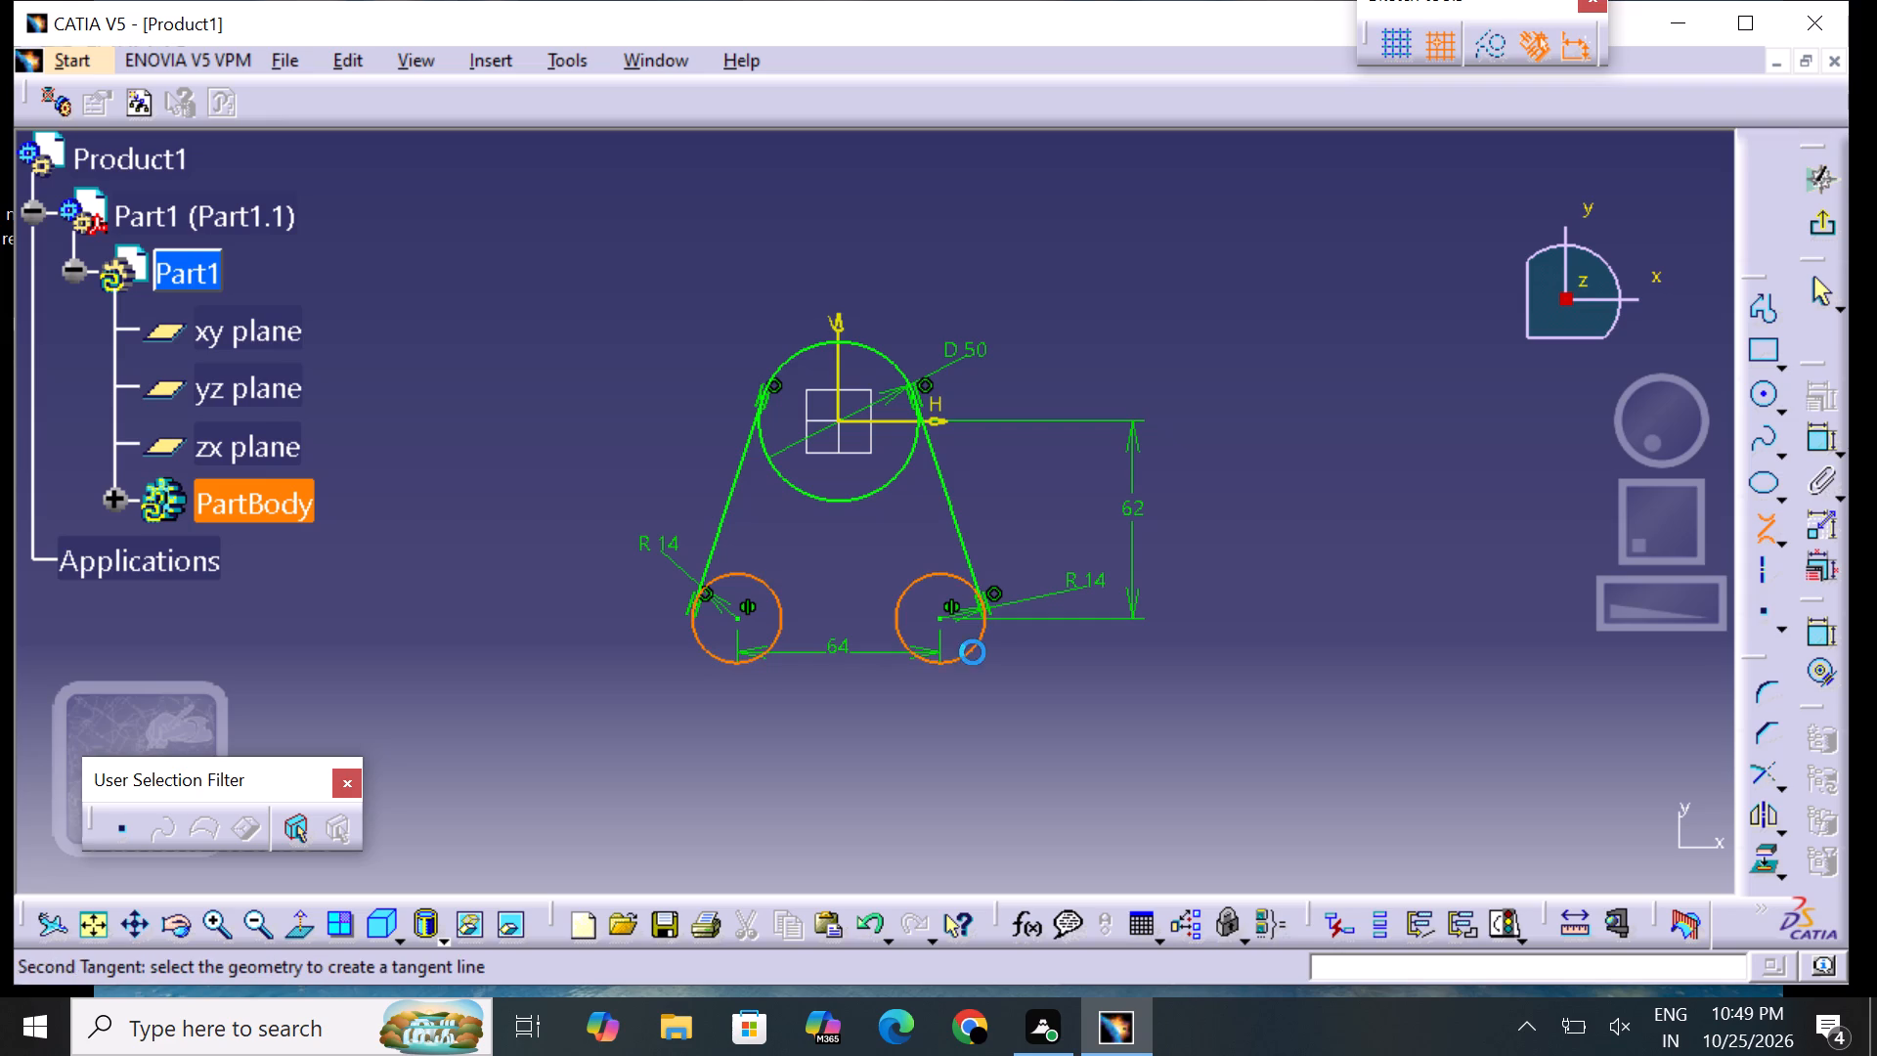
click(1759, 539)
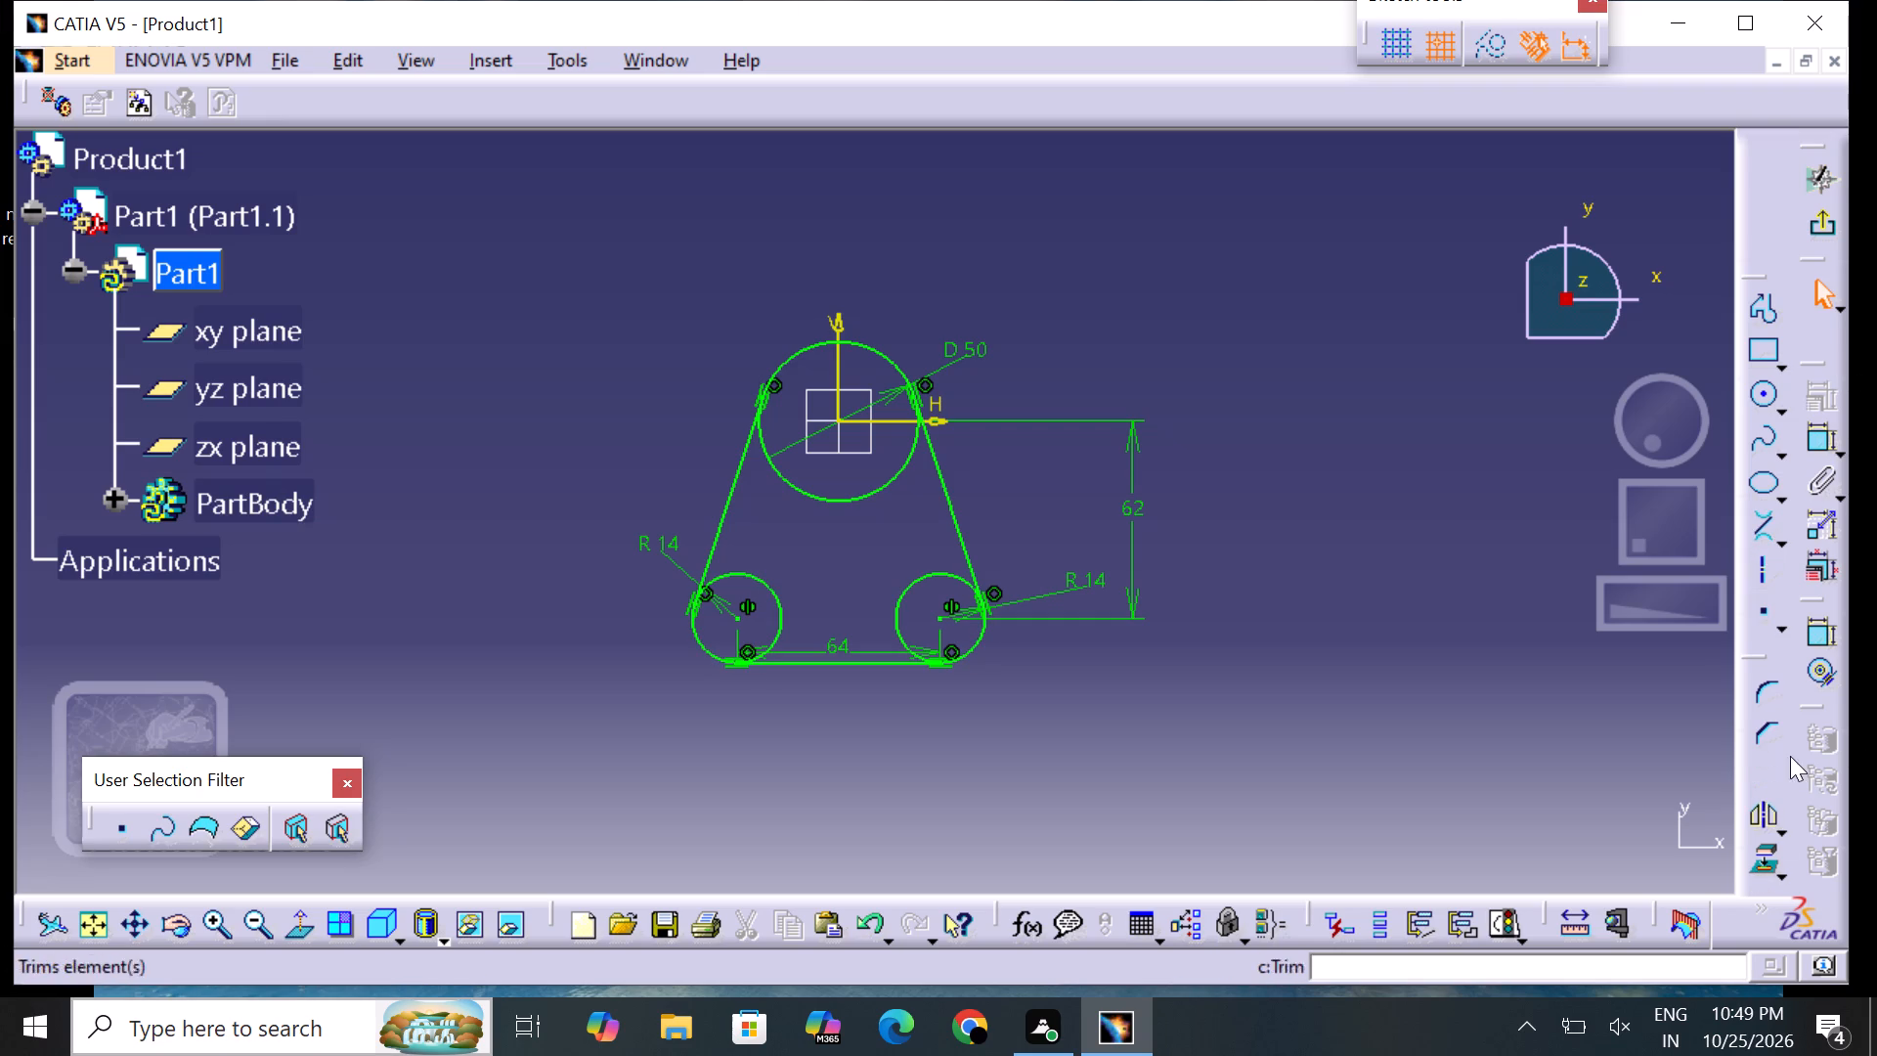
Quick-trim the inner arcs of all three circles so only the closed outer outline remains.
click(1784, 788)
double_click(1764, 822)
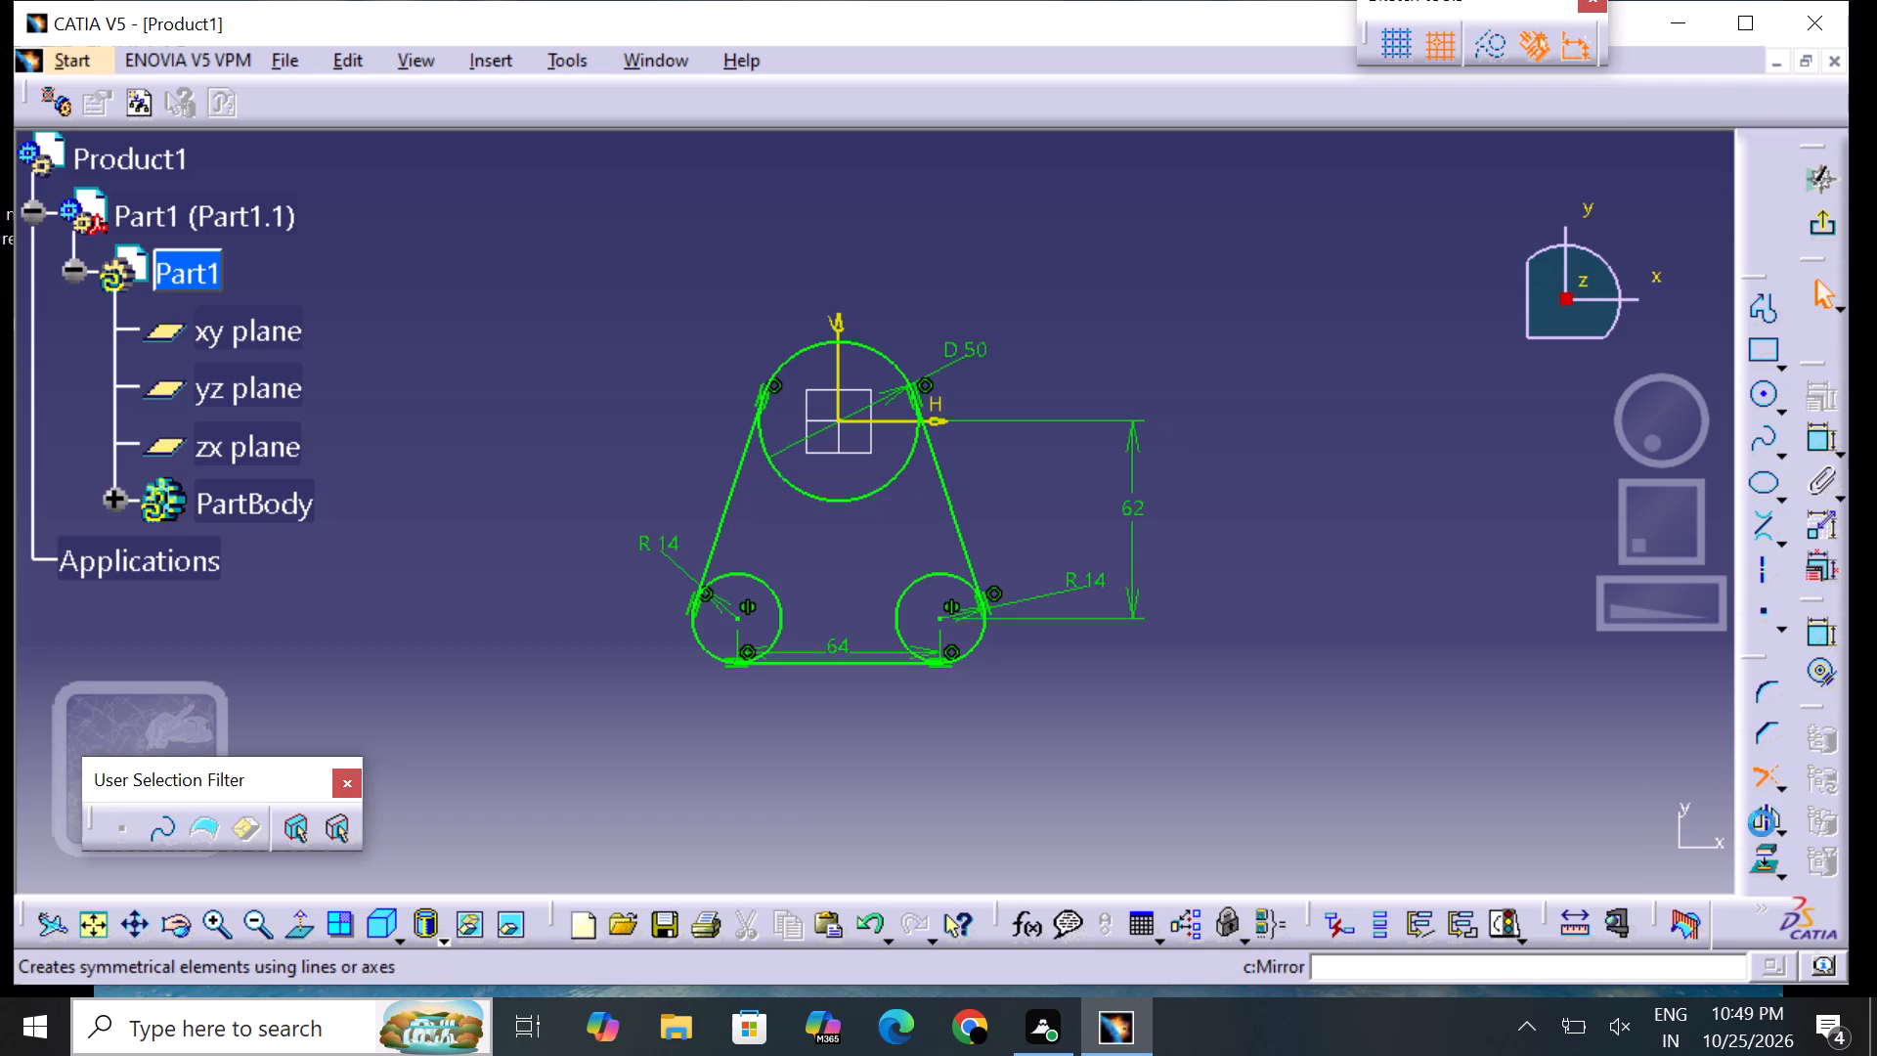
click(770, 591)
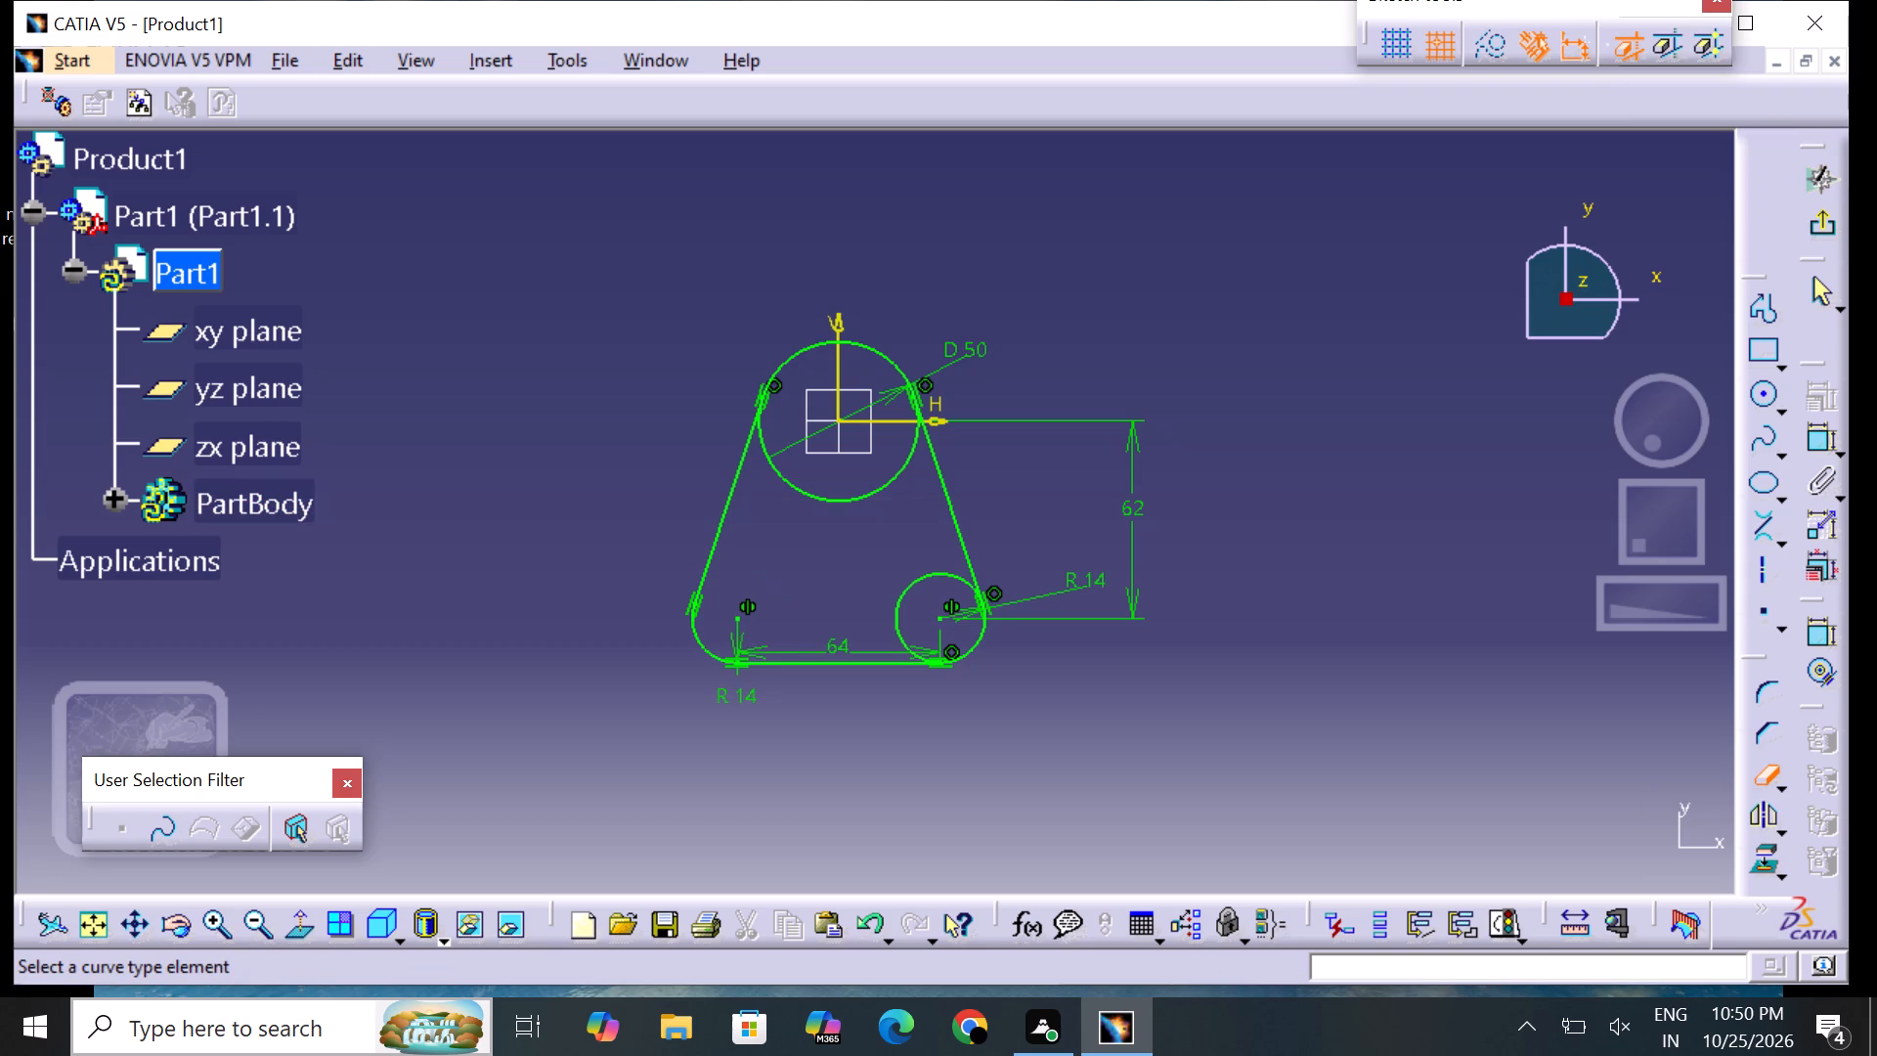
click(914, 577)
click(846, 503)
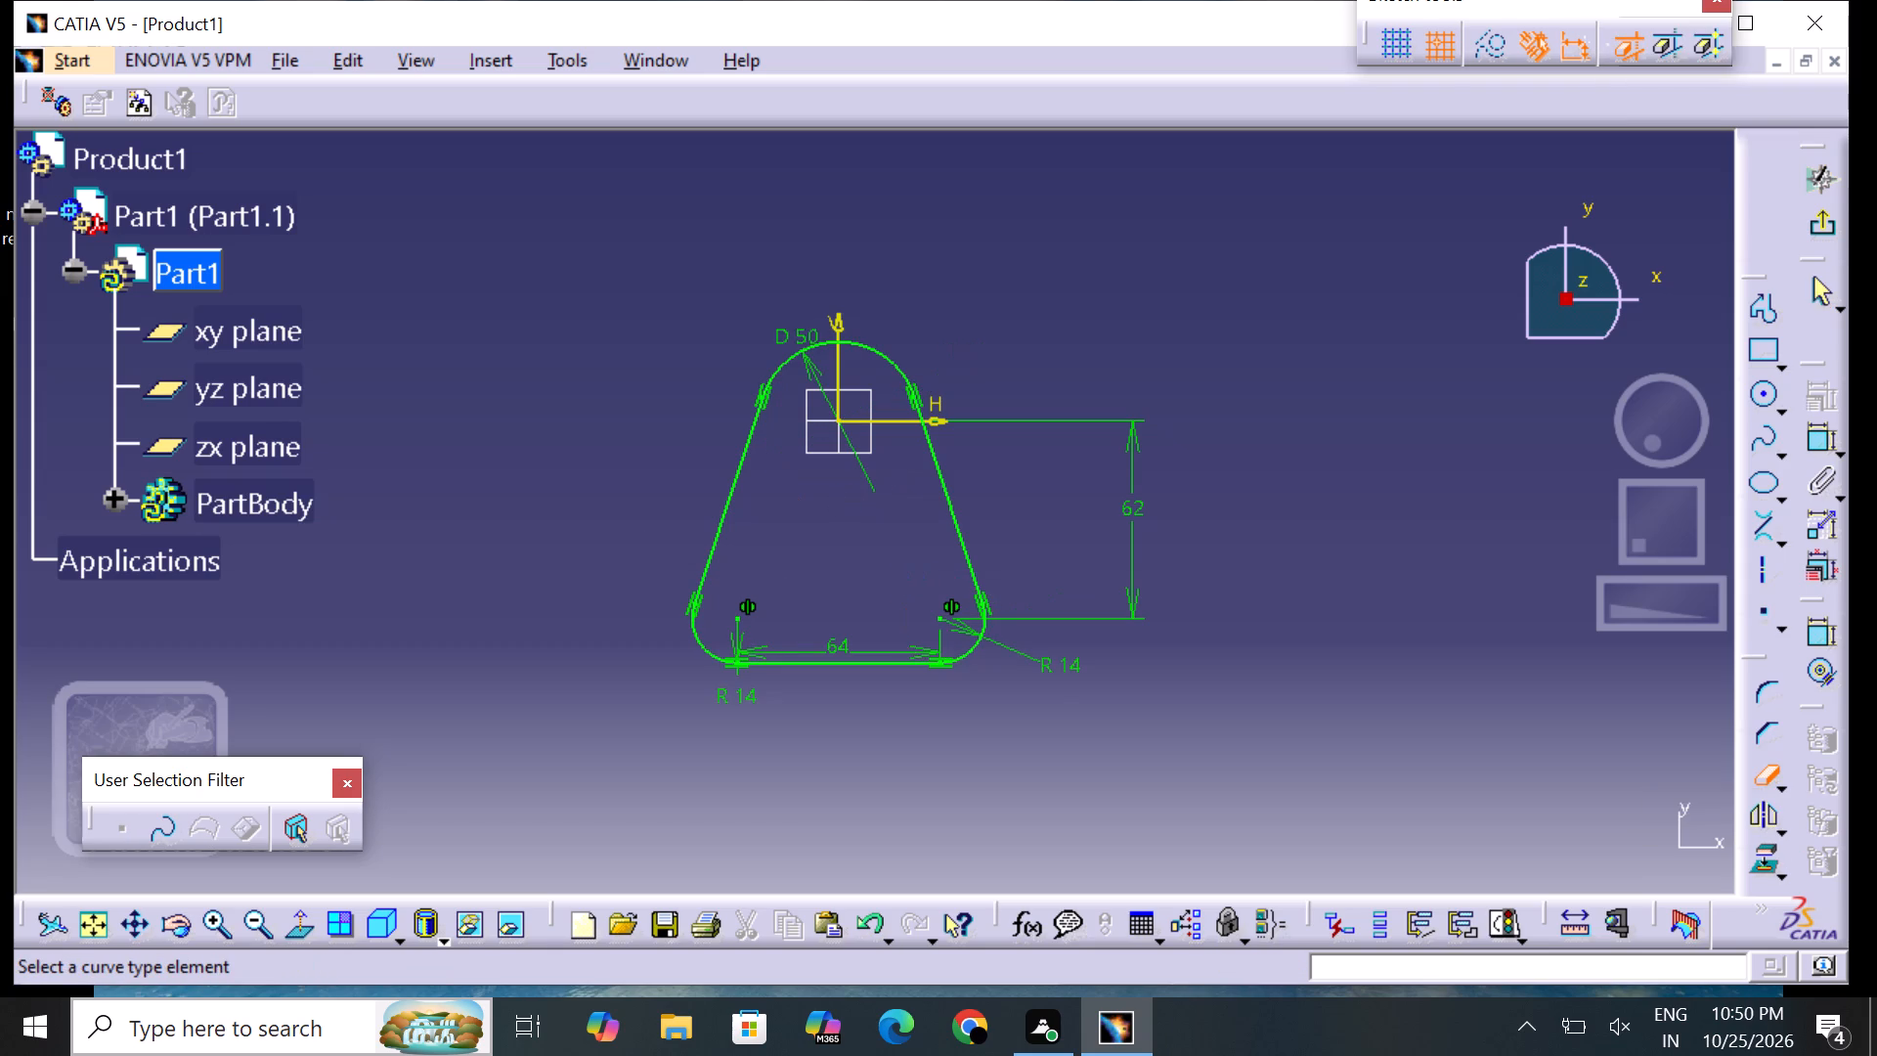
click(1759, 781)
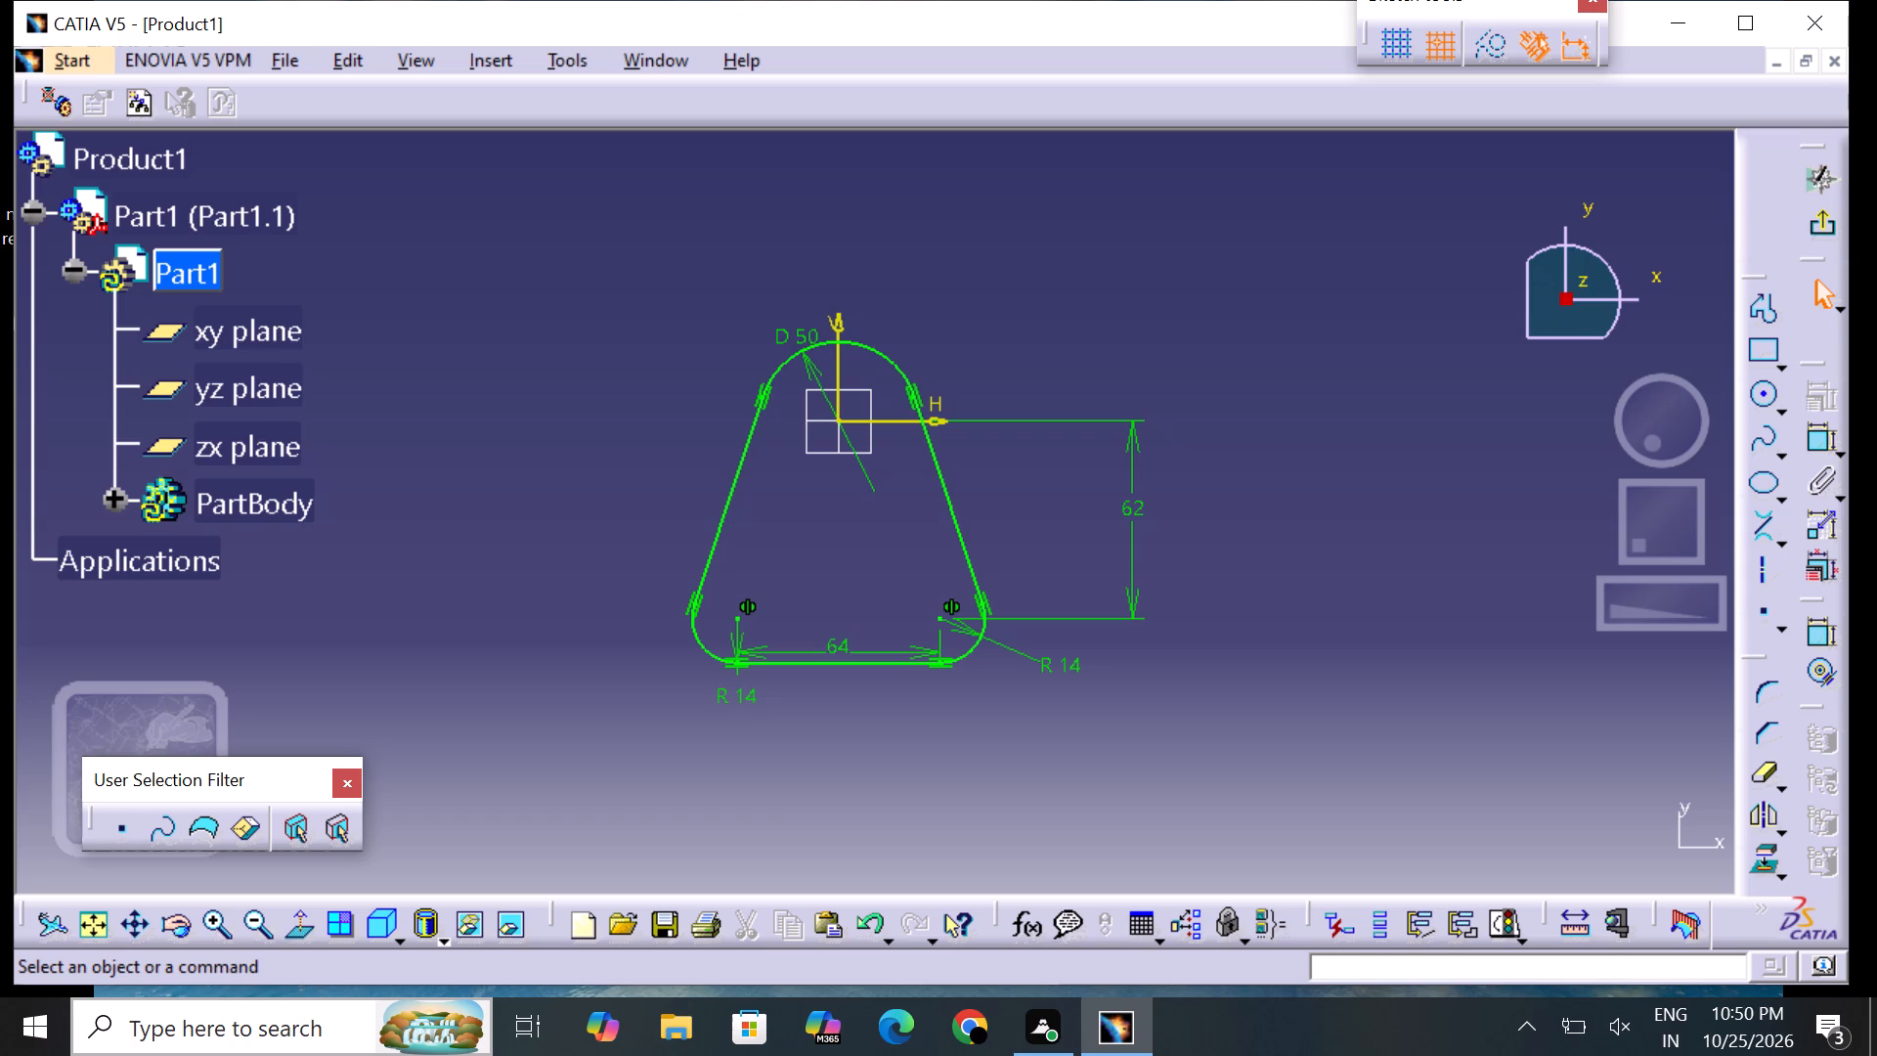
Exit the sketch and pad the outline to a length of 8 mm.
click(1812, 216)
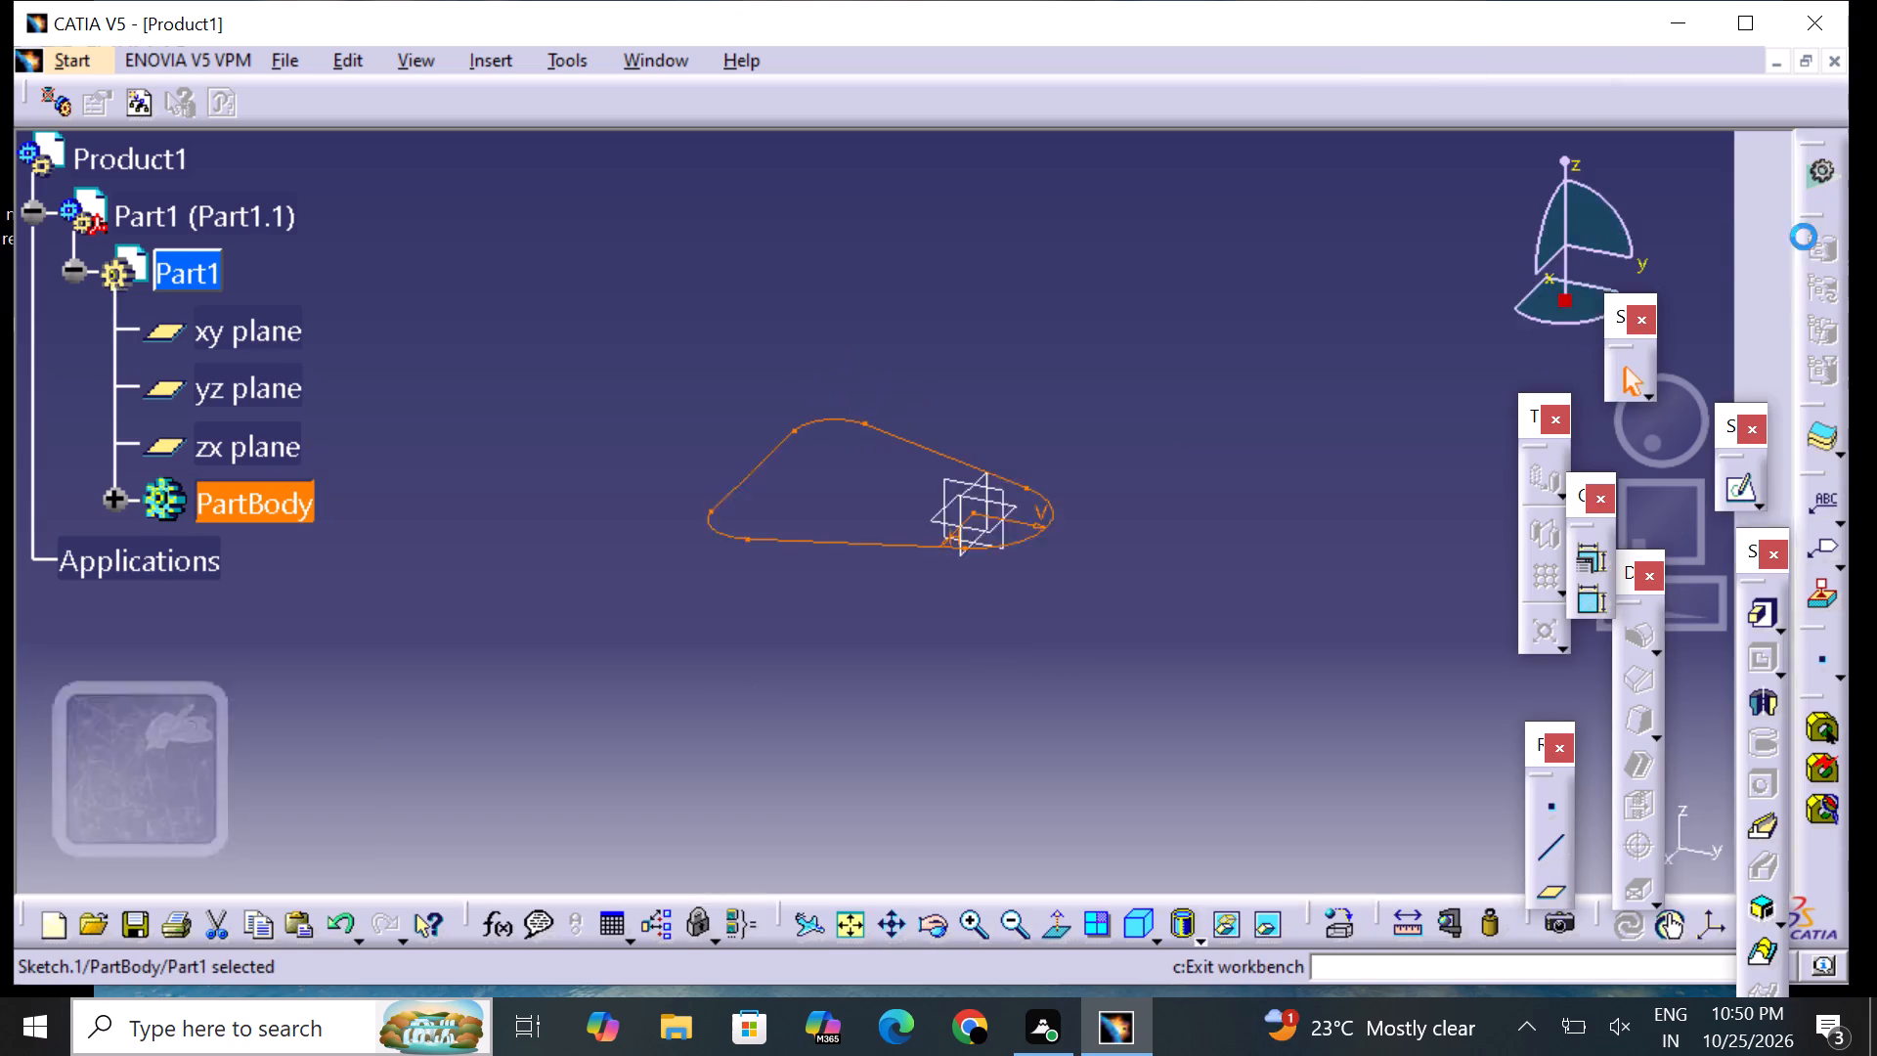
click(1766, 610)
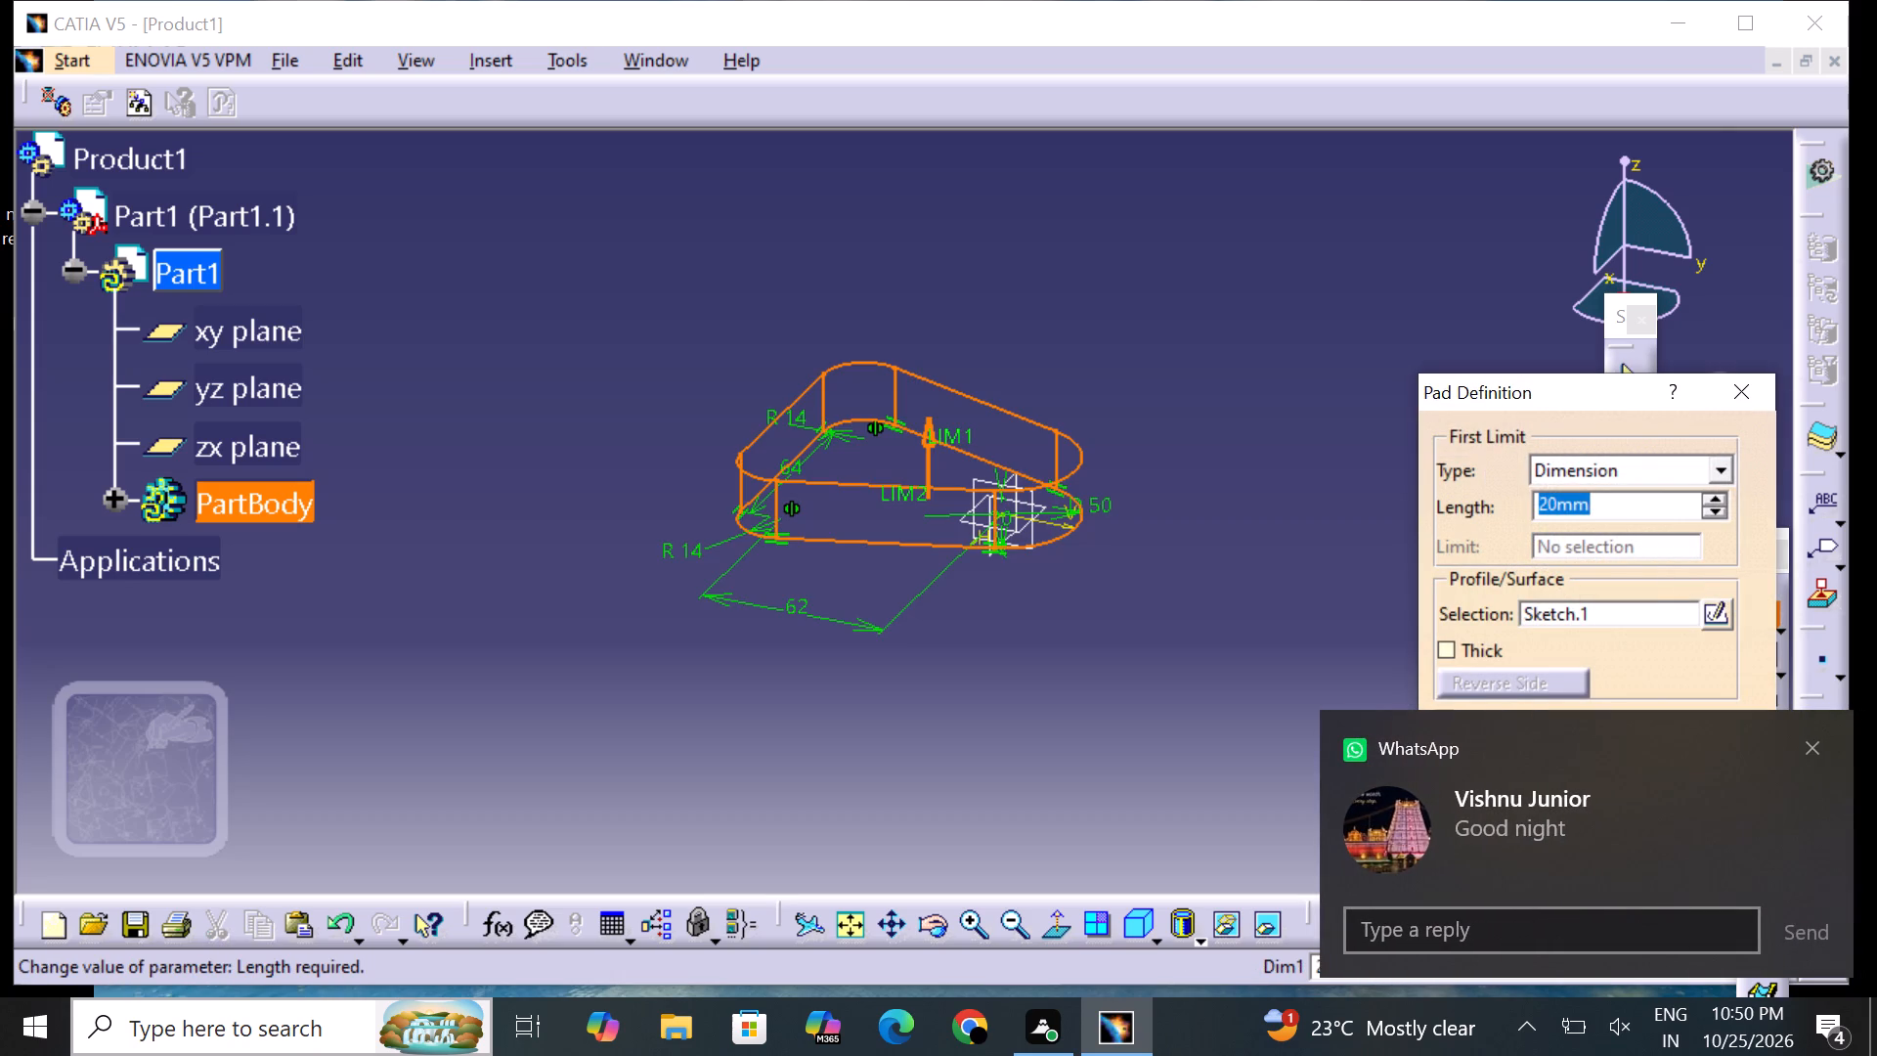
key(BackSpace)
key(8)
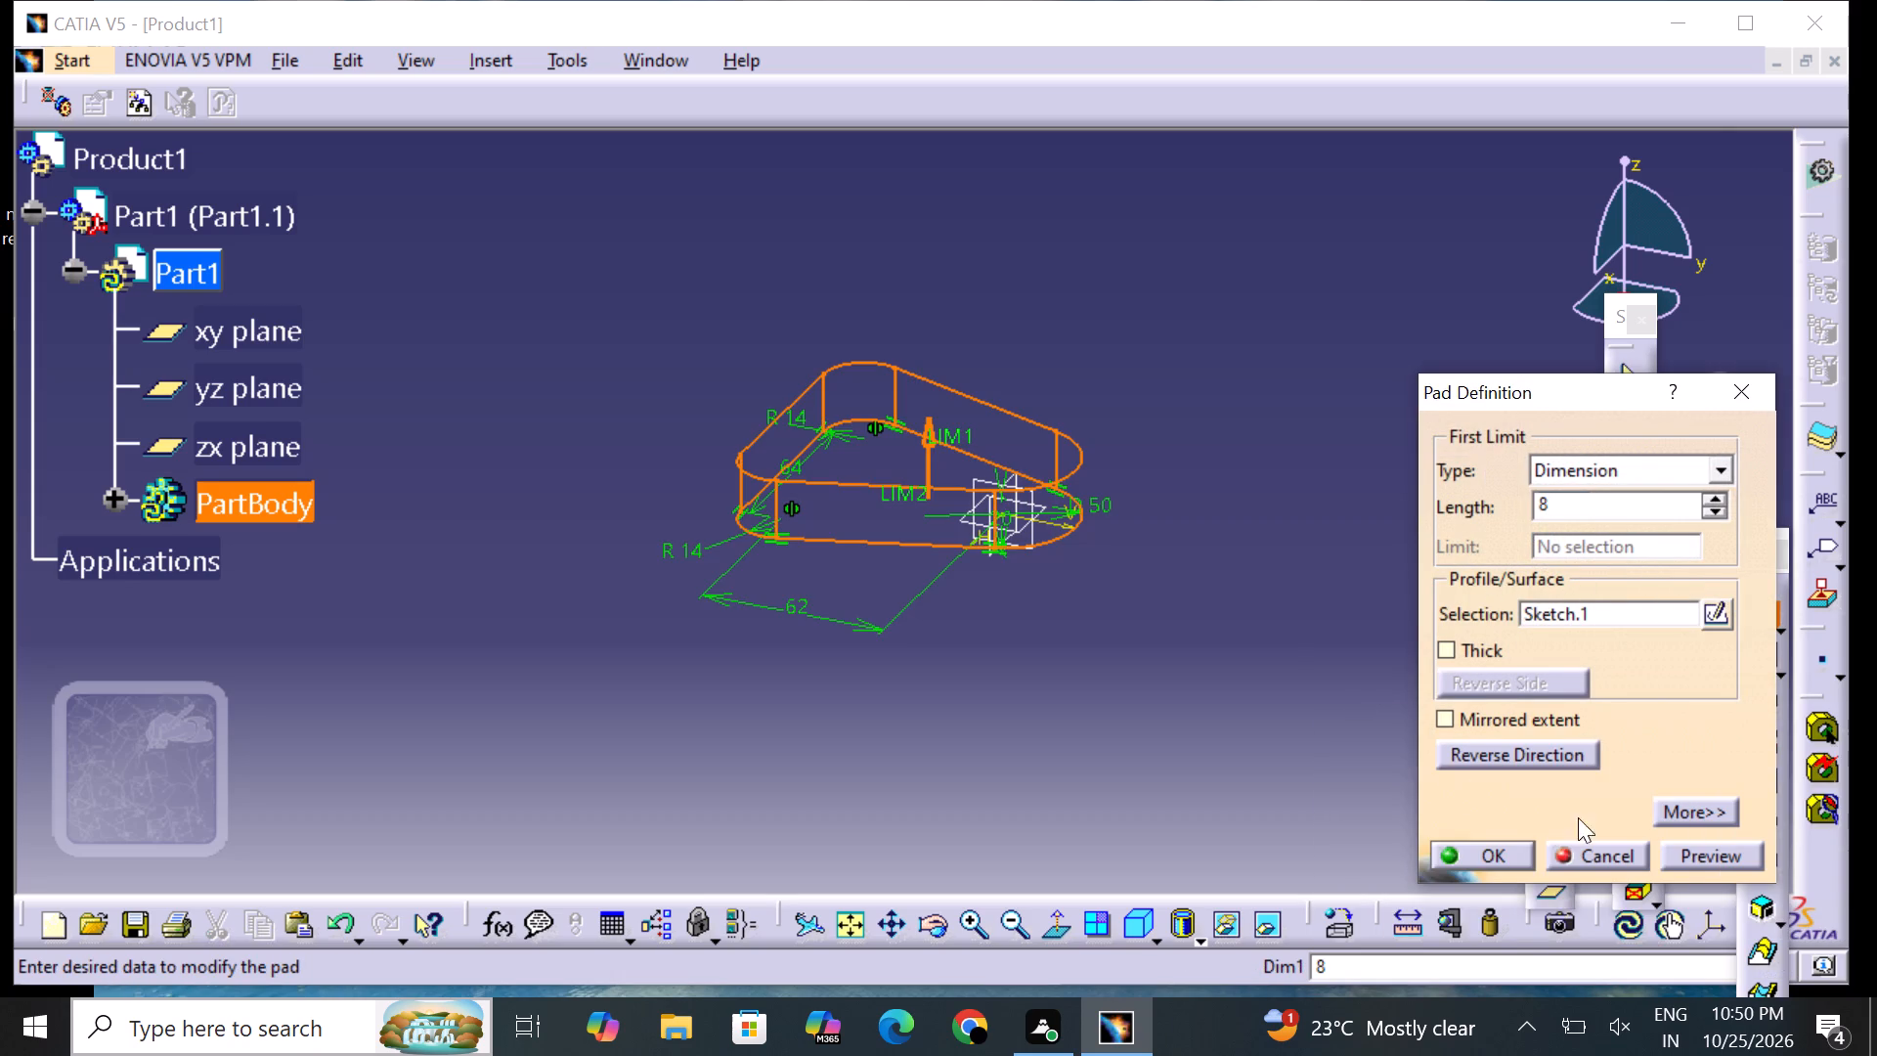
click(1718, 849)
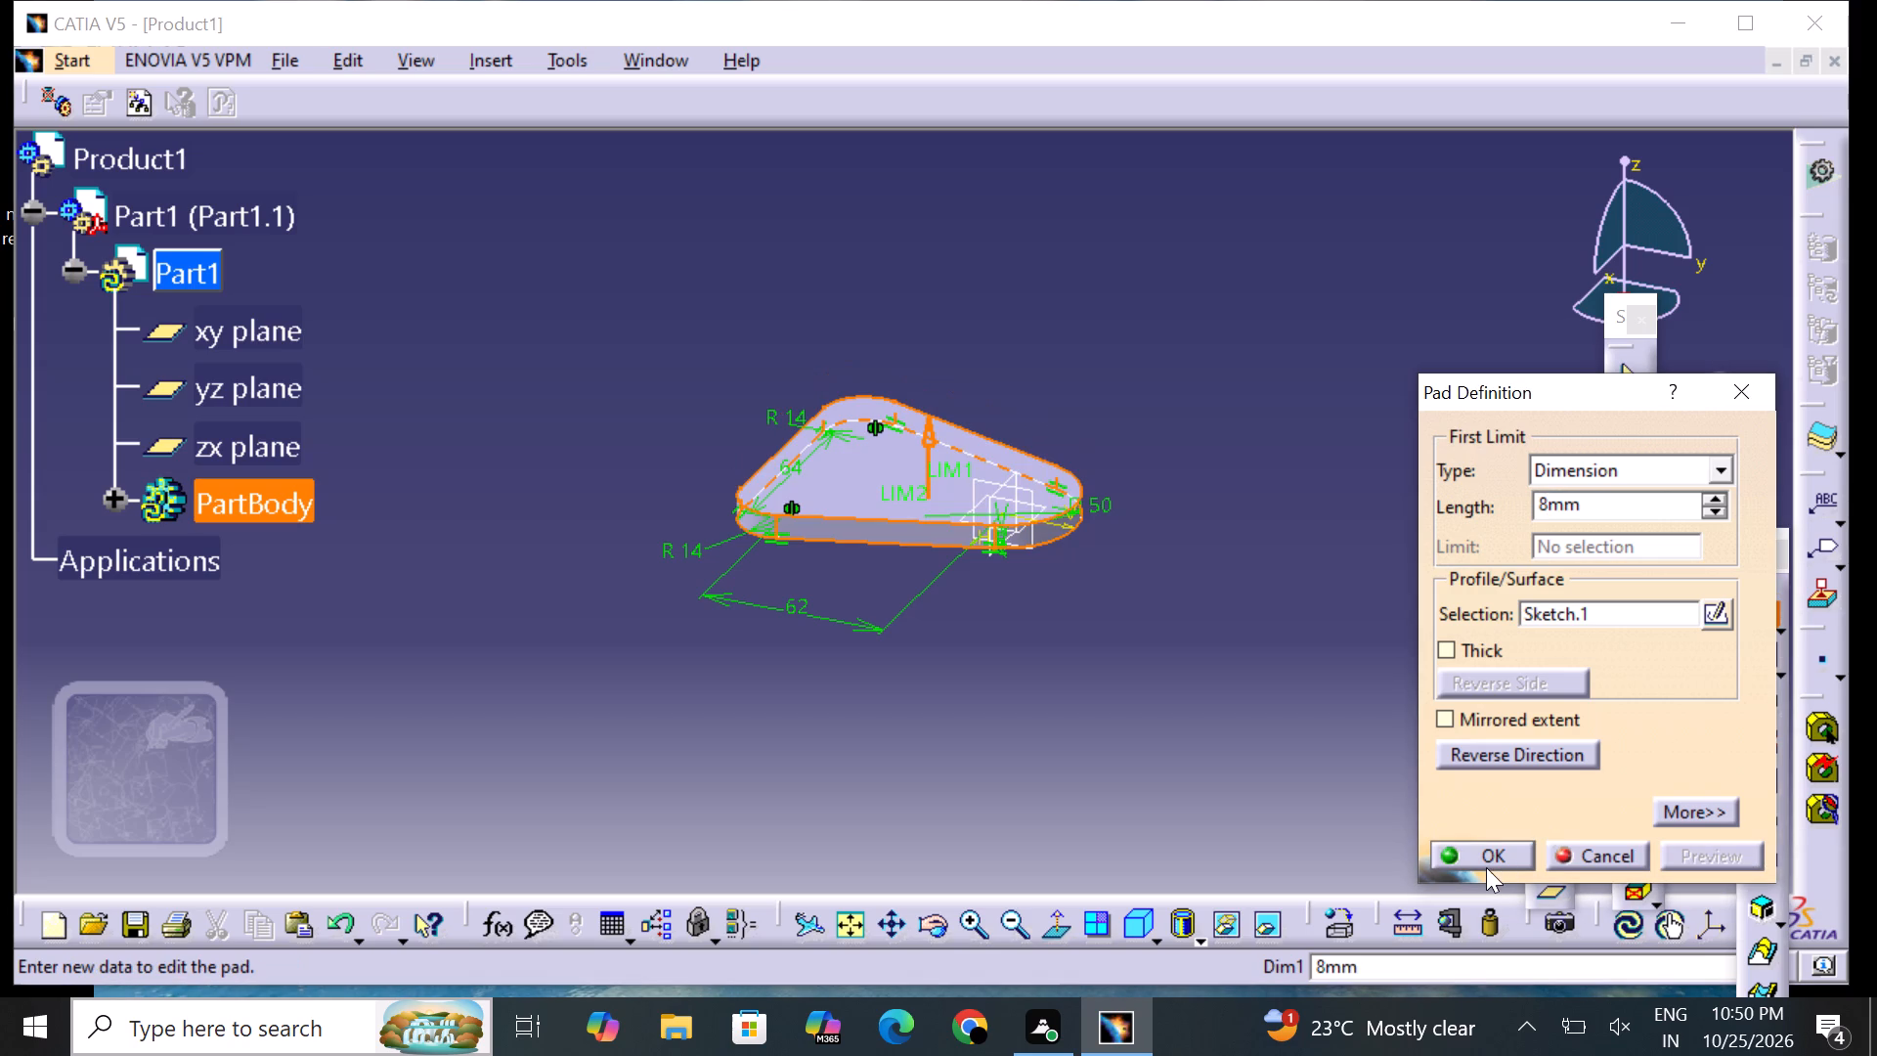
click(1493, 867)
click(1192, 693)
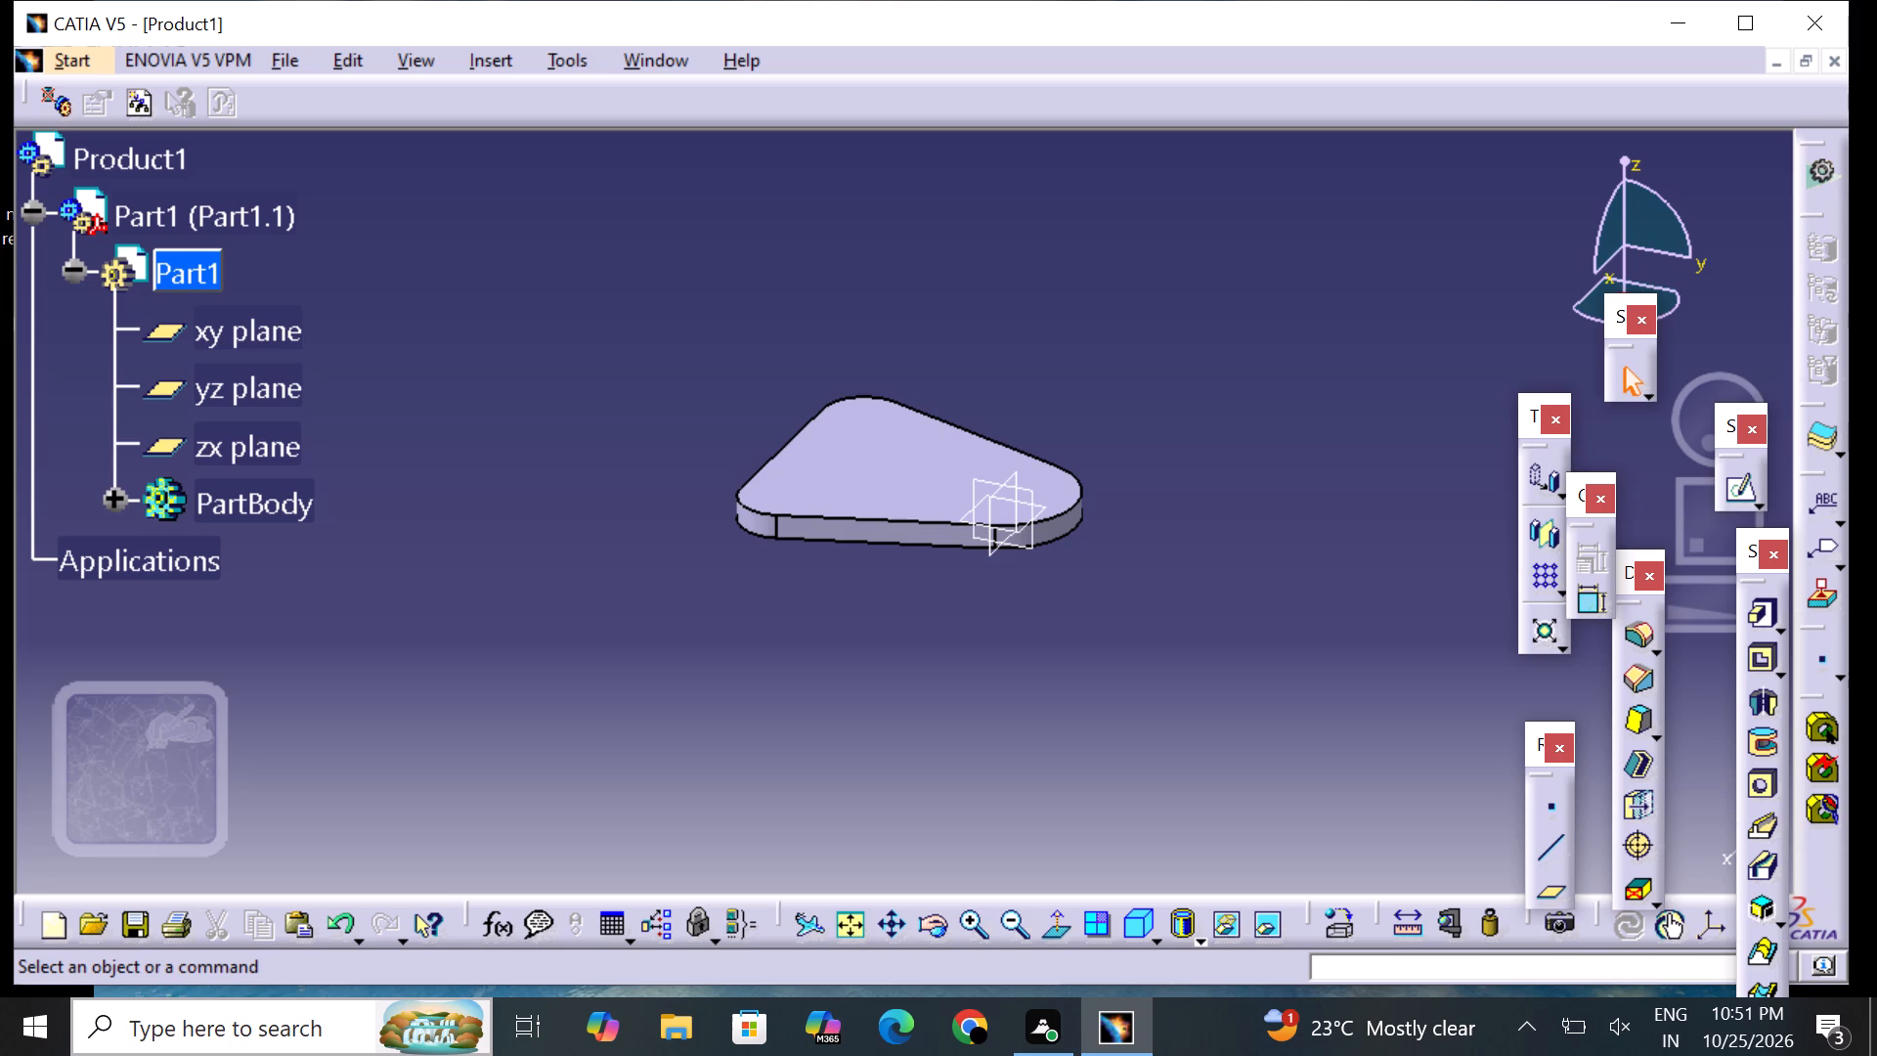
Start a sketch on the plate's top face and draw a circle of about 22 mm radius centred on the origin.
click(845, 446)
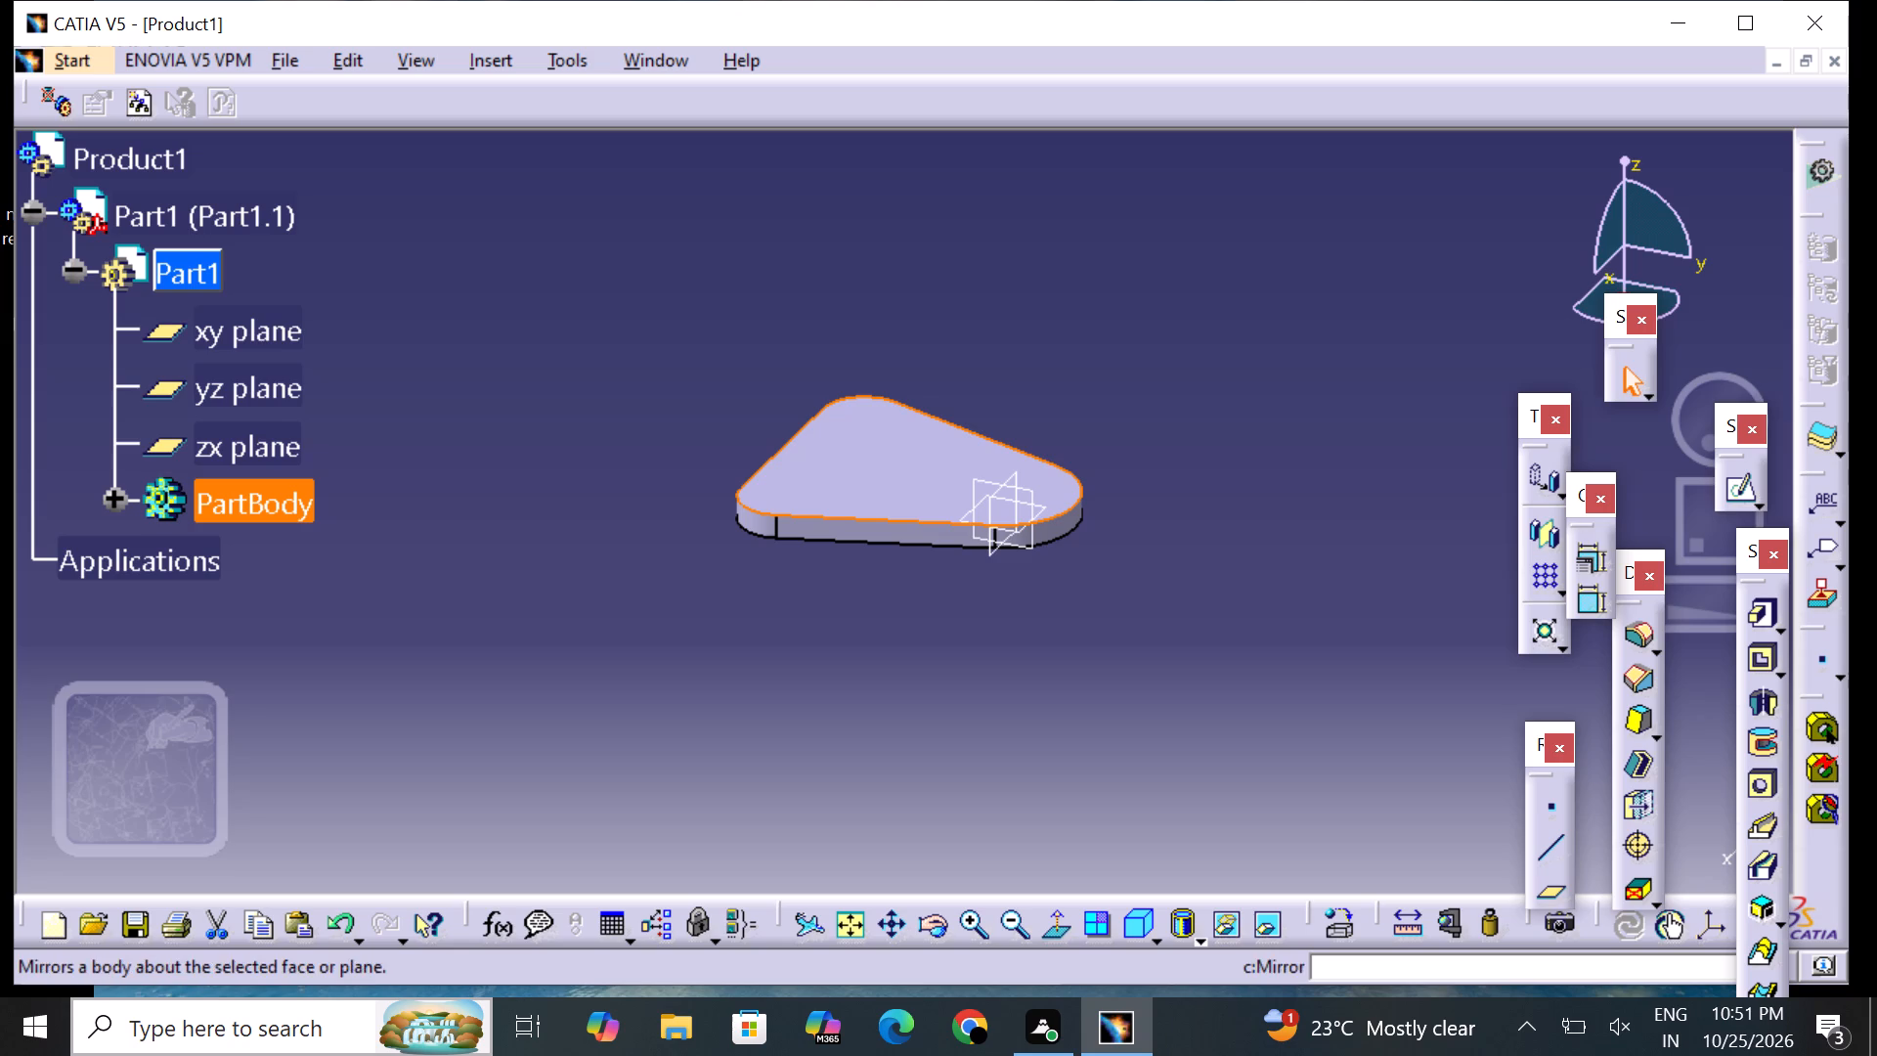
click(1727, 490)
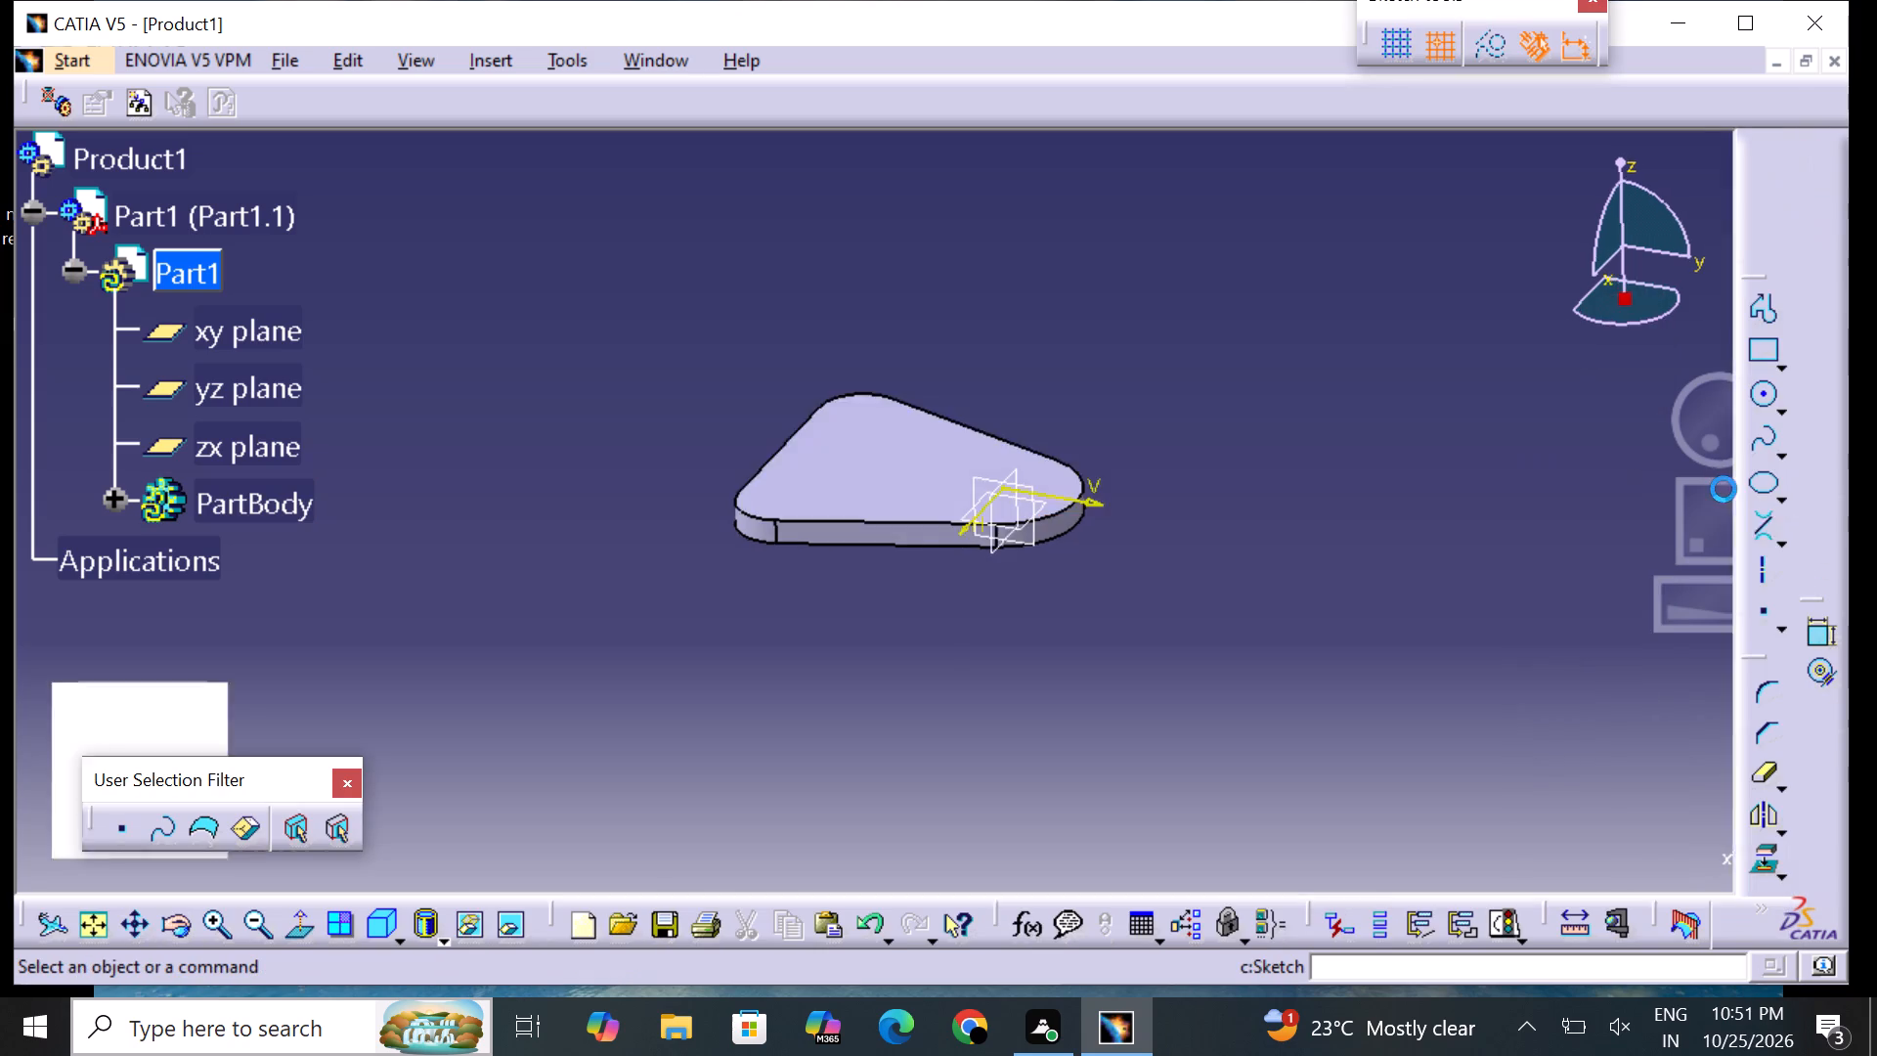
middle_drag(1215, 488, 1370, 519)
middle_drag(1300, 567, 1339, 506)
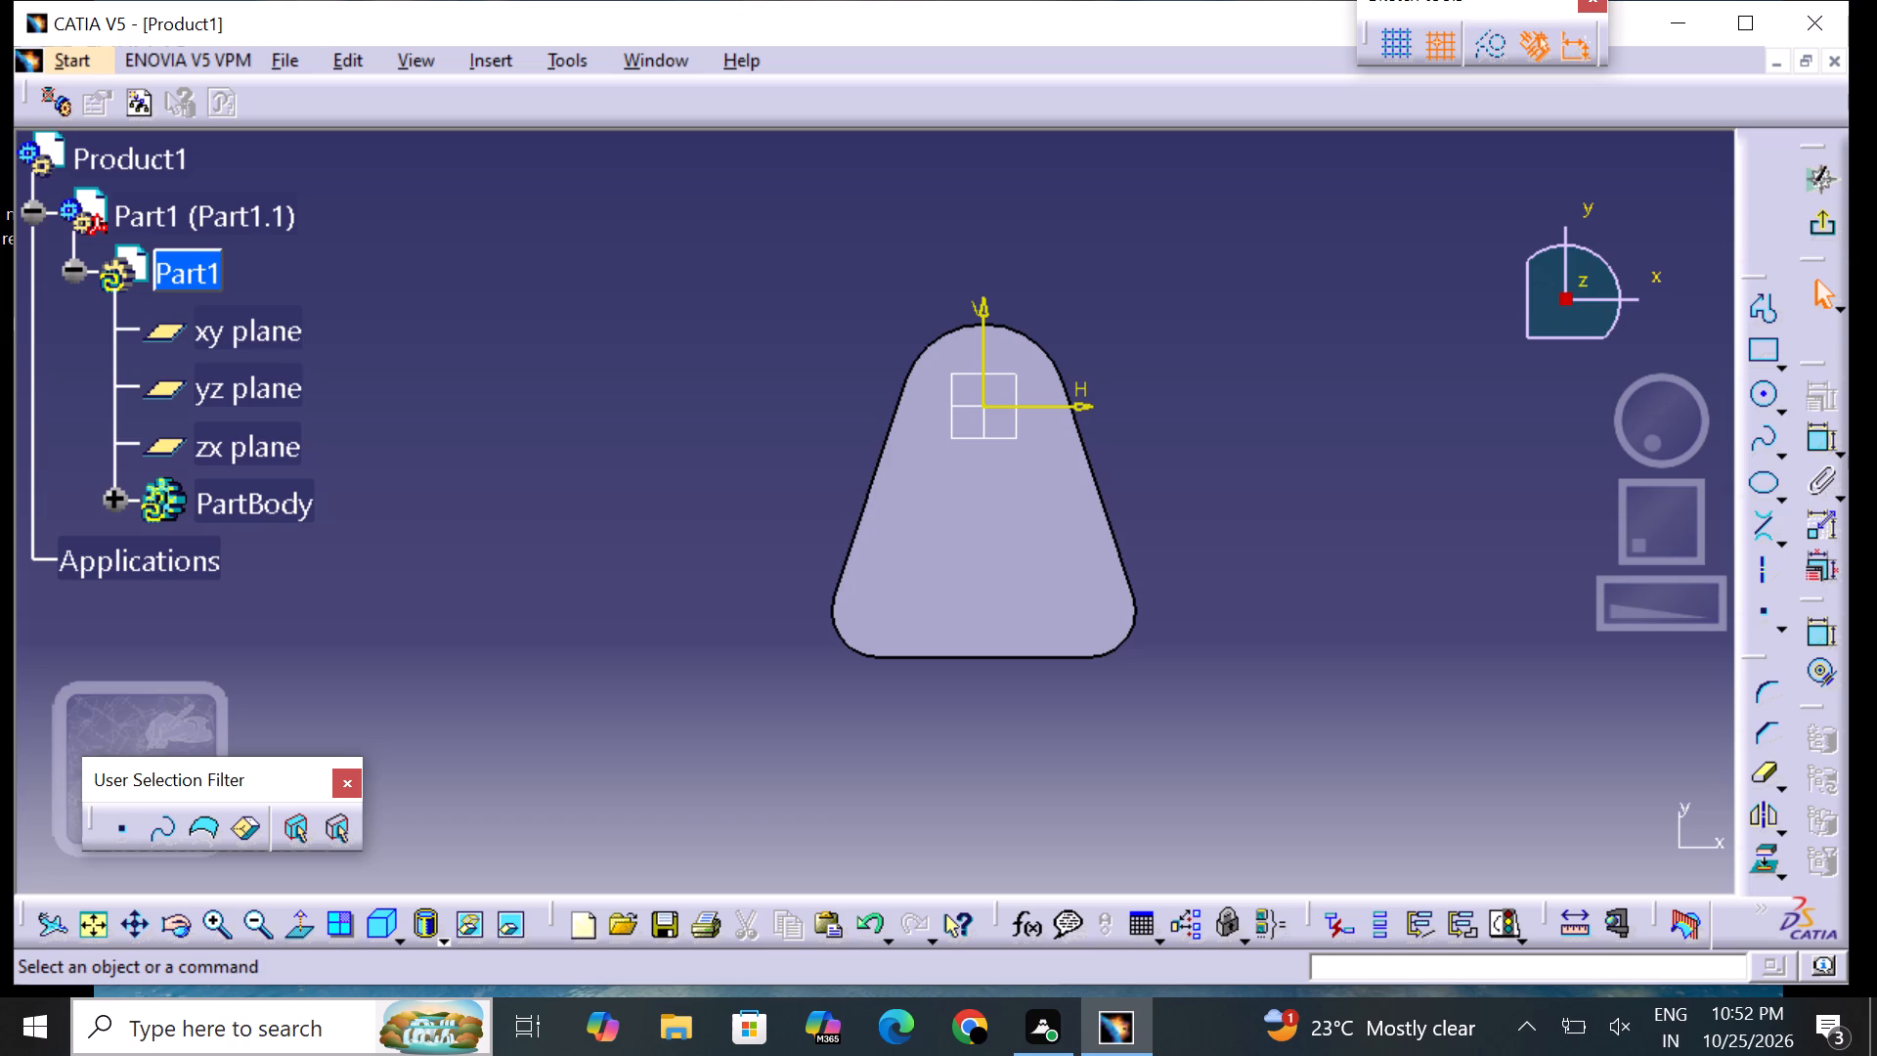
click(1758, 392)
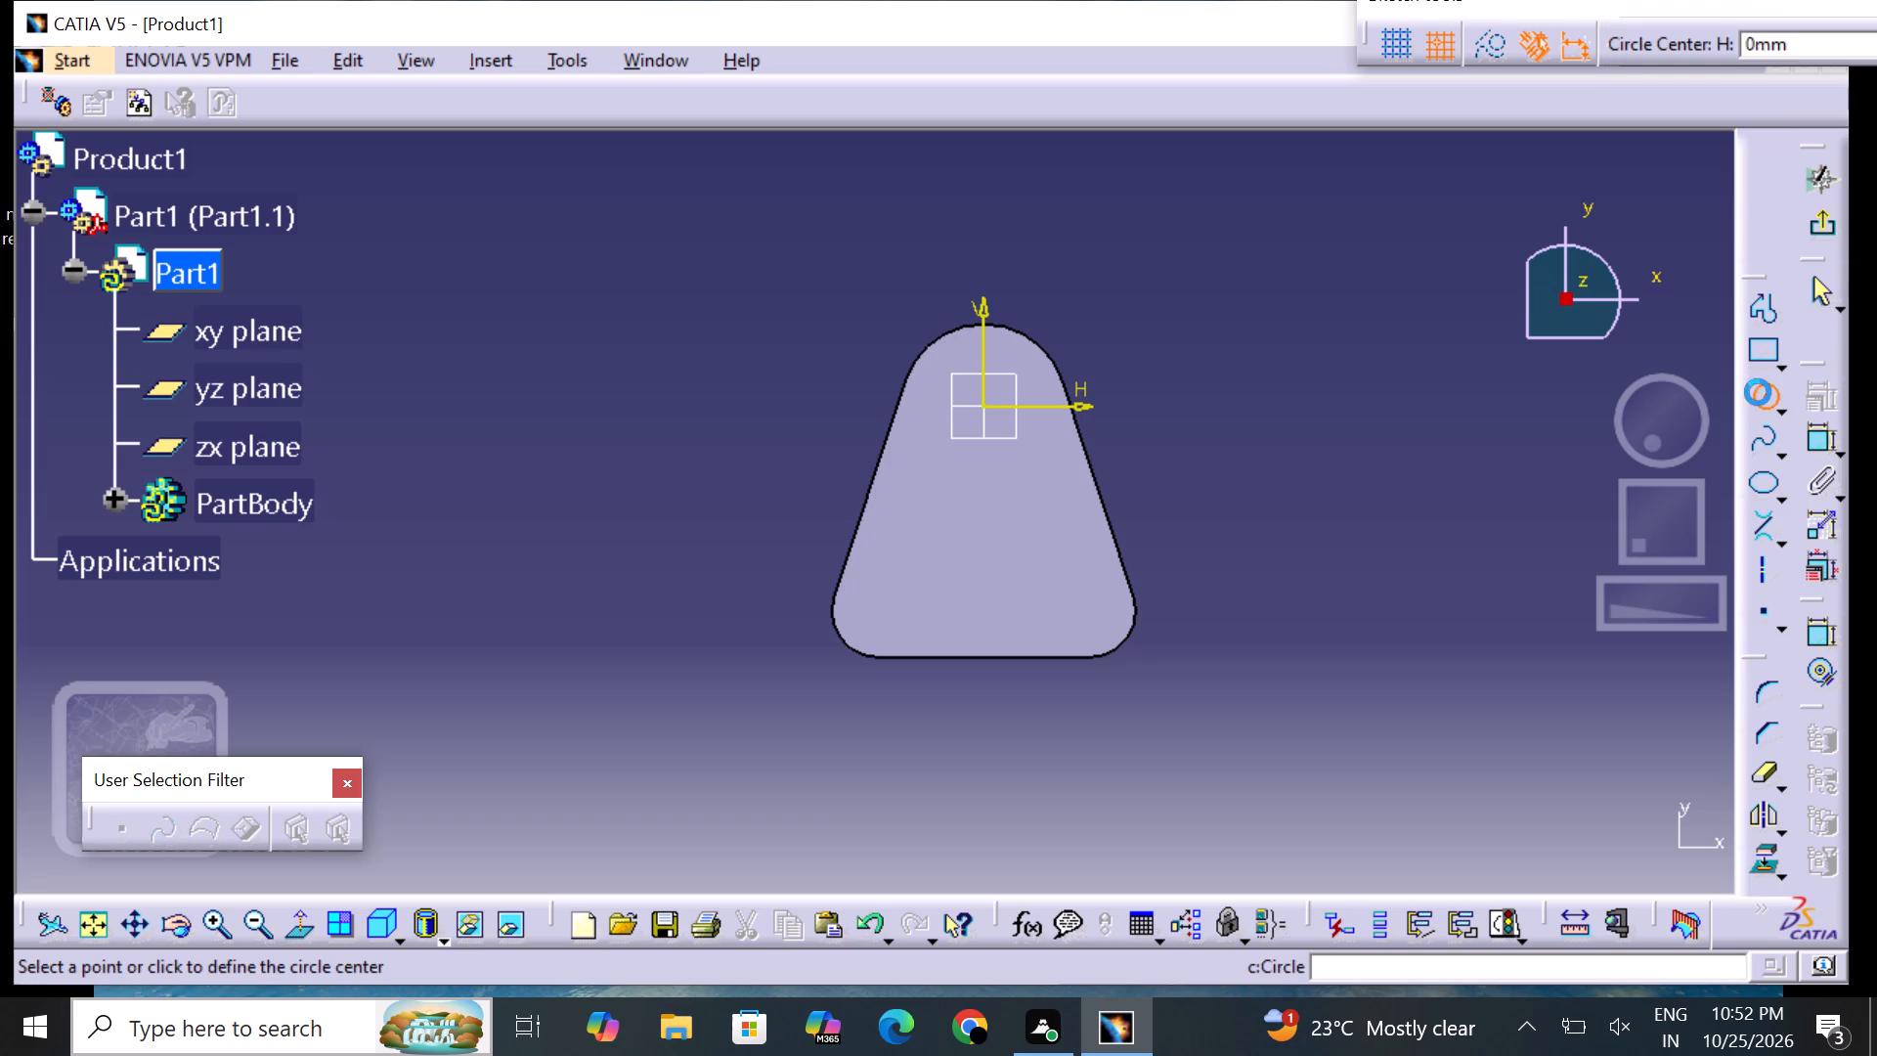
click(984, 411)
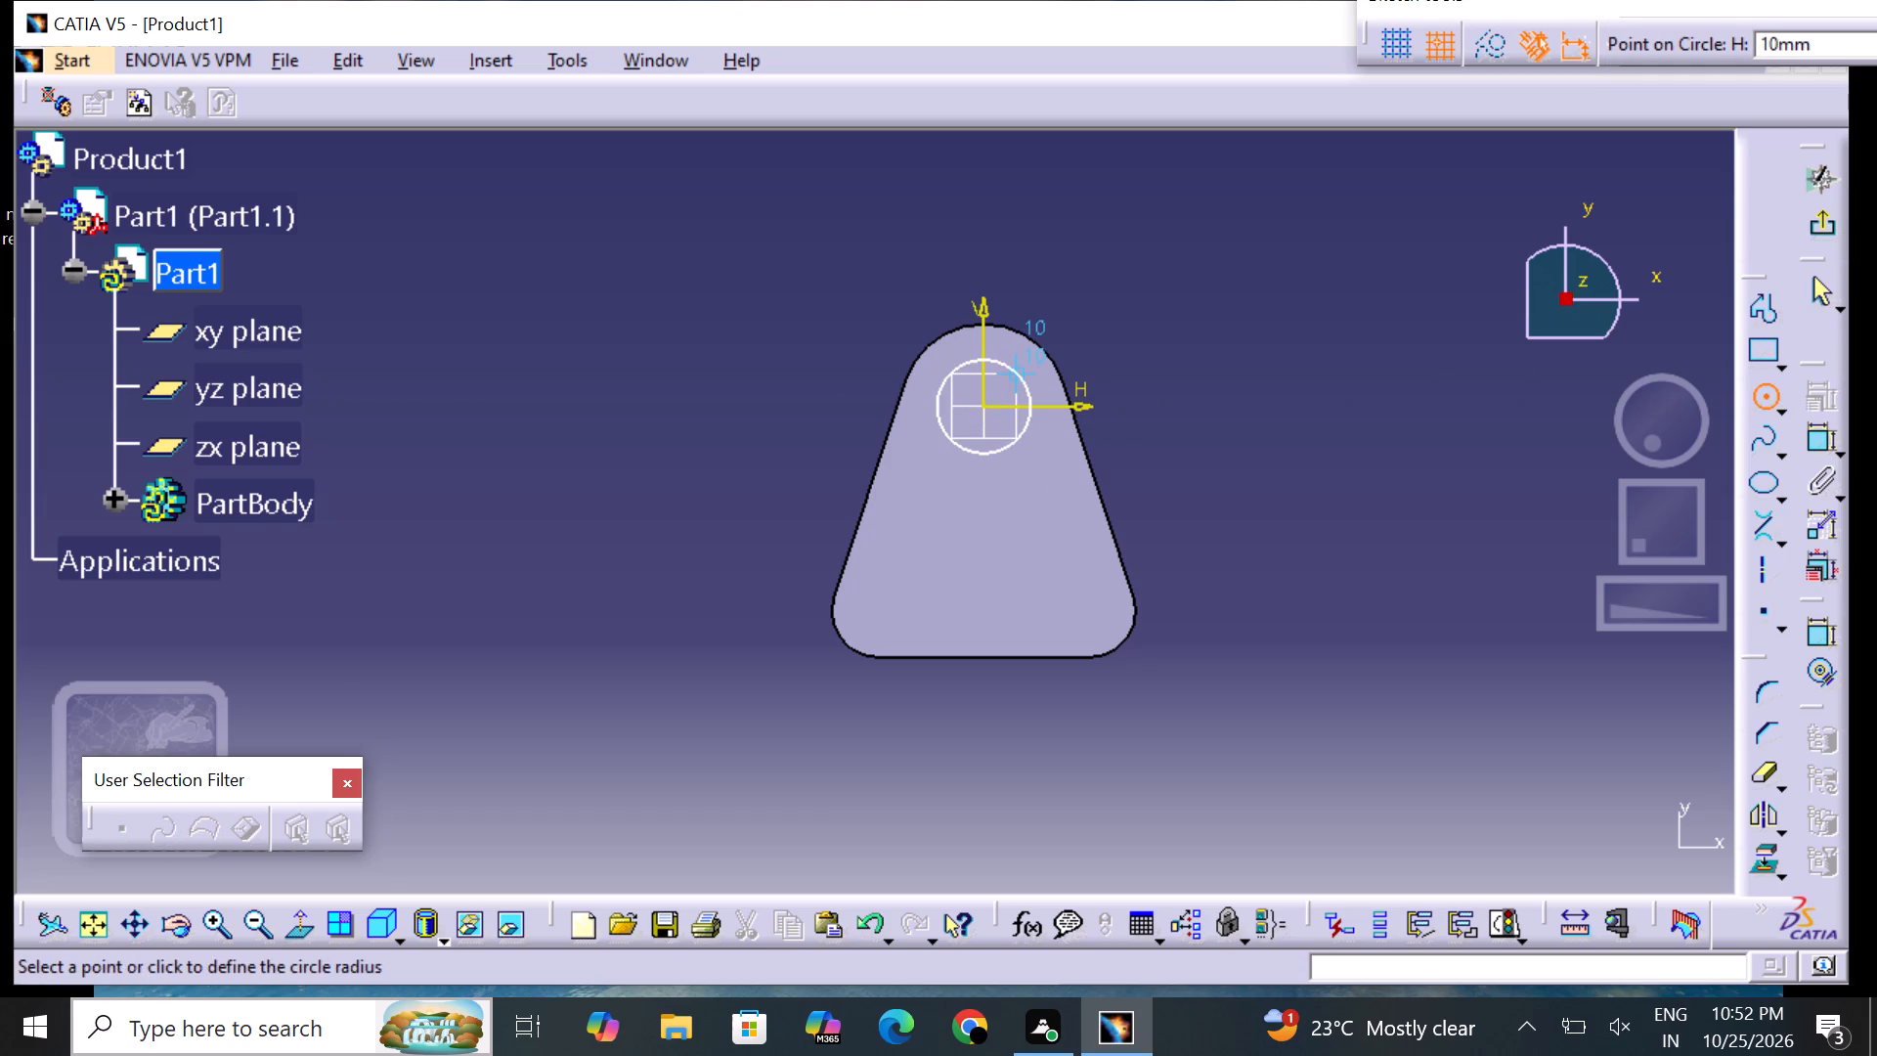
click(1044, 361)
click(1217, 389)
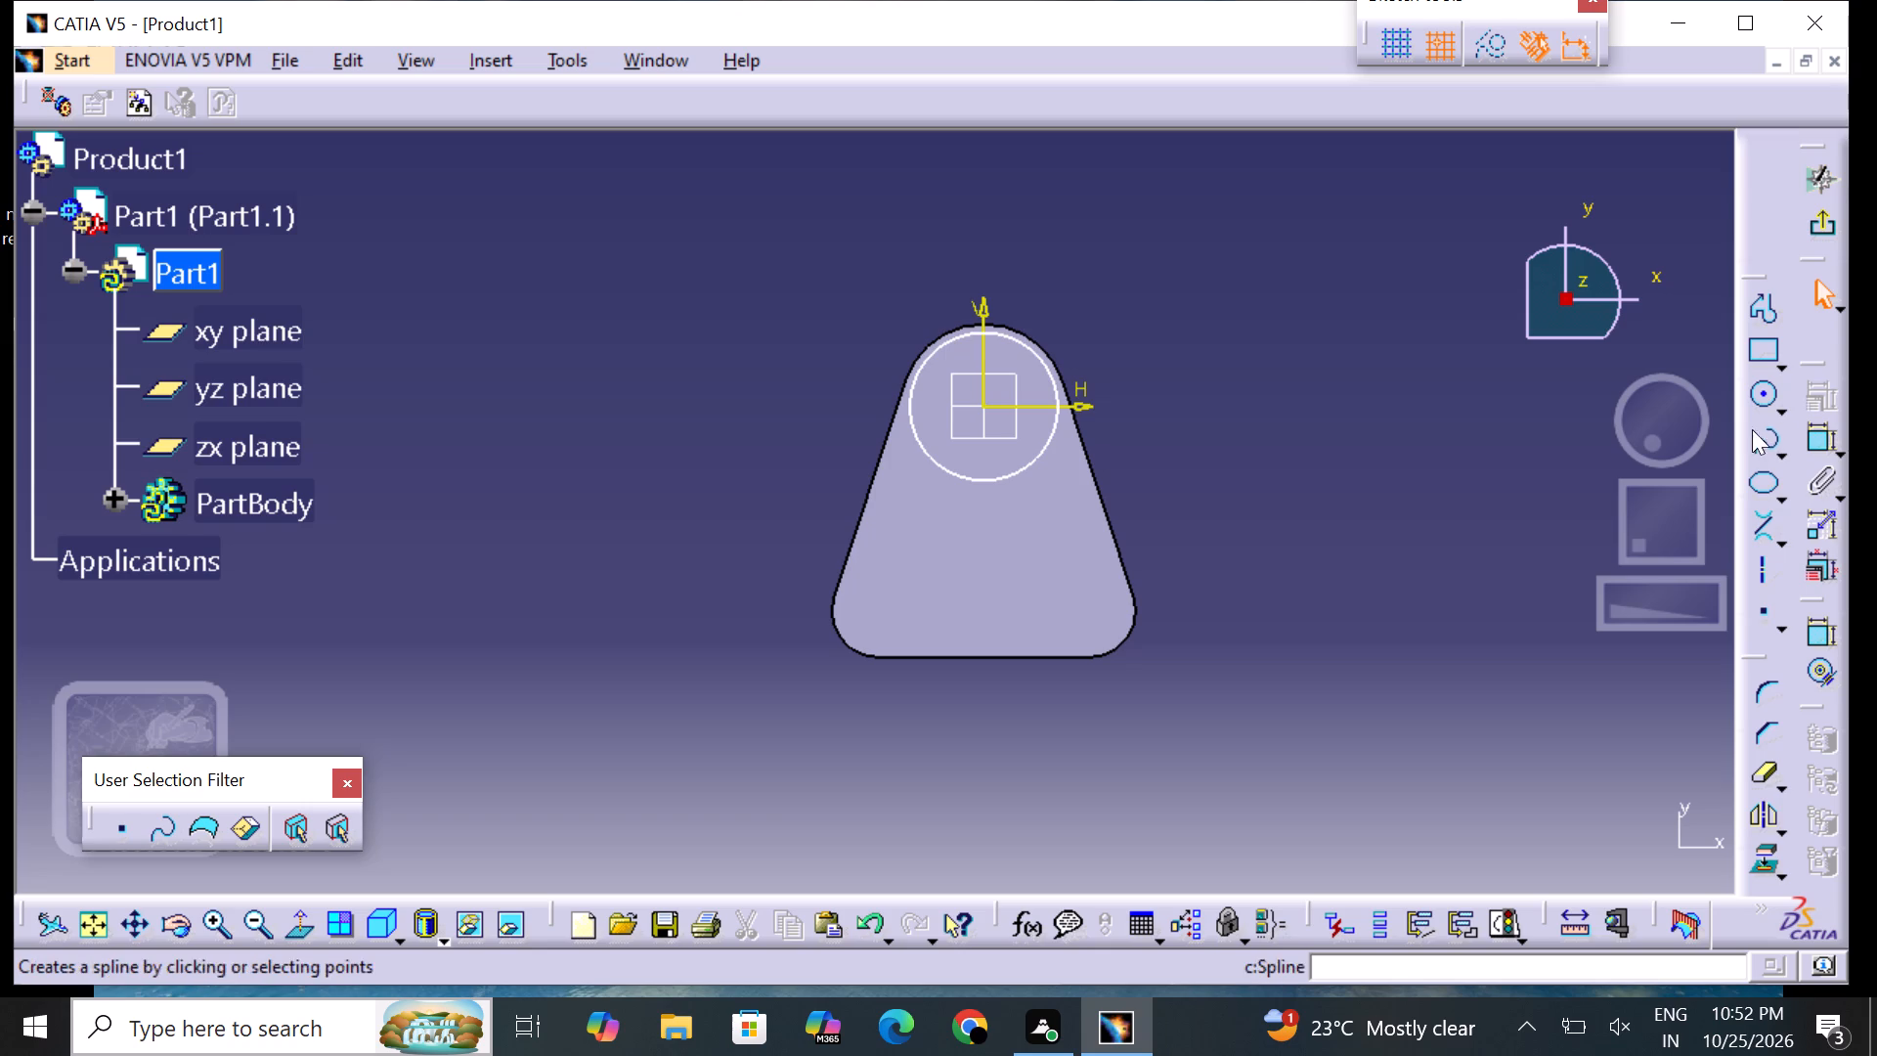
Dimension the new circle as a diameter and set it to 50 mm.
click(1819, 443)
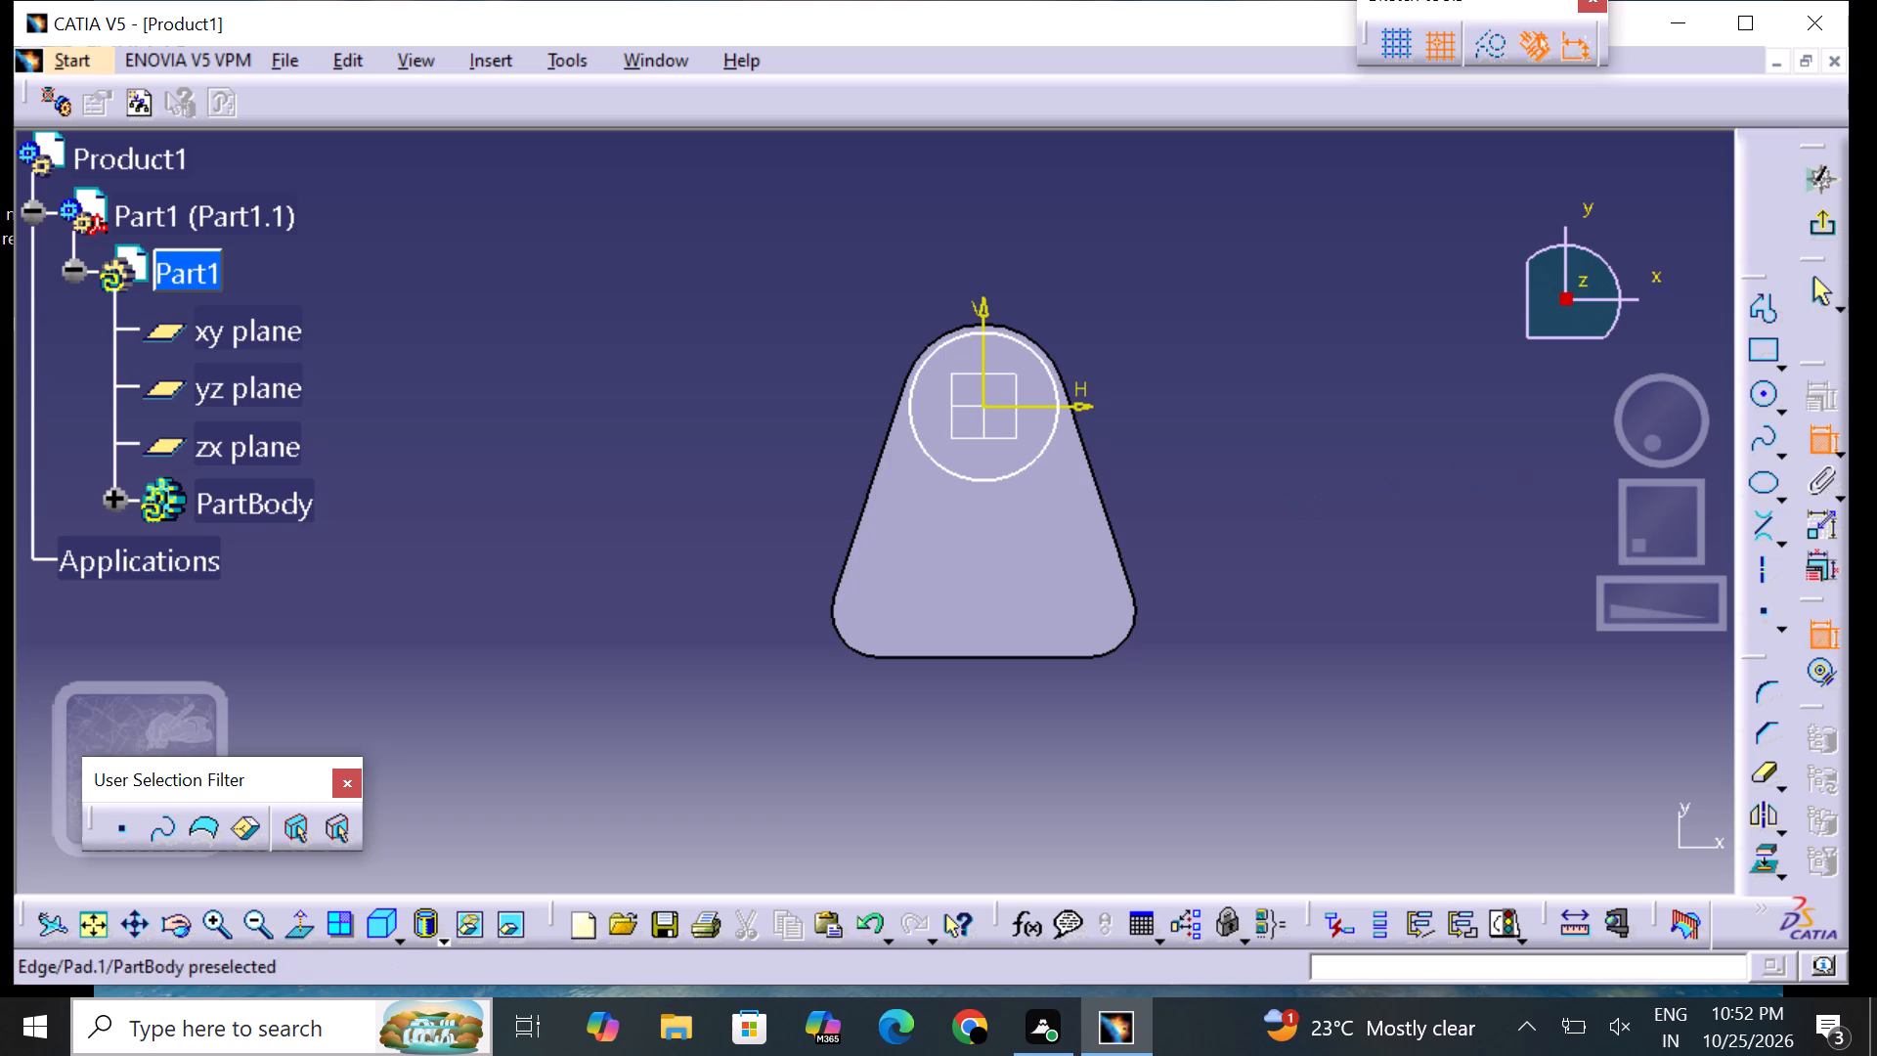
click(1054, 435)
click(1196, 400)
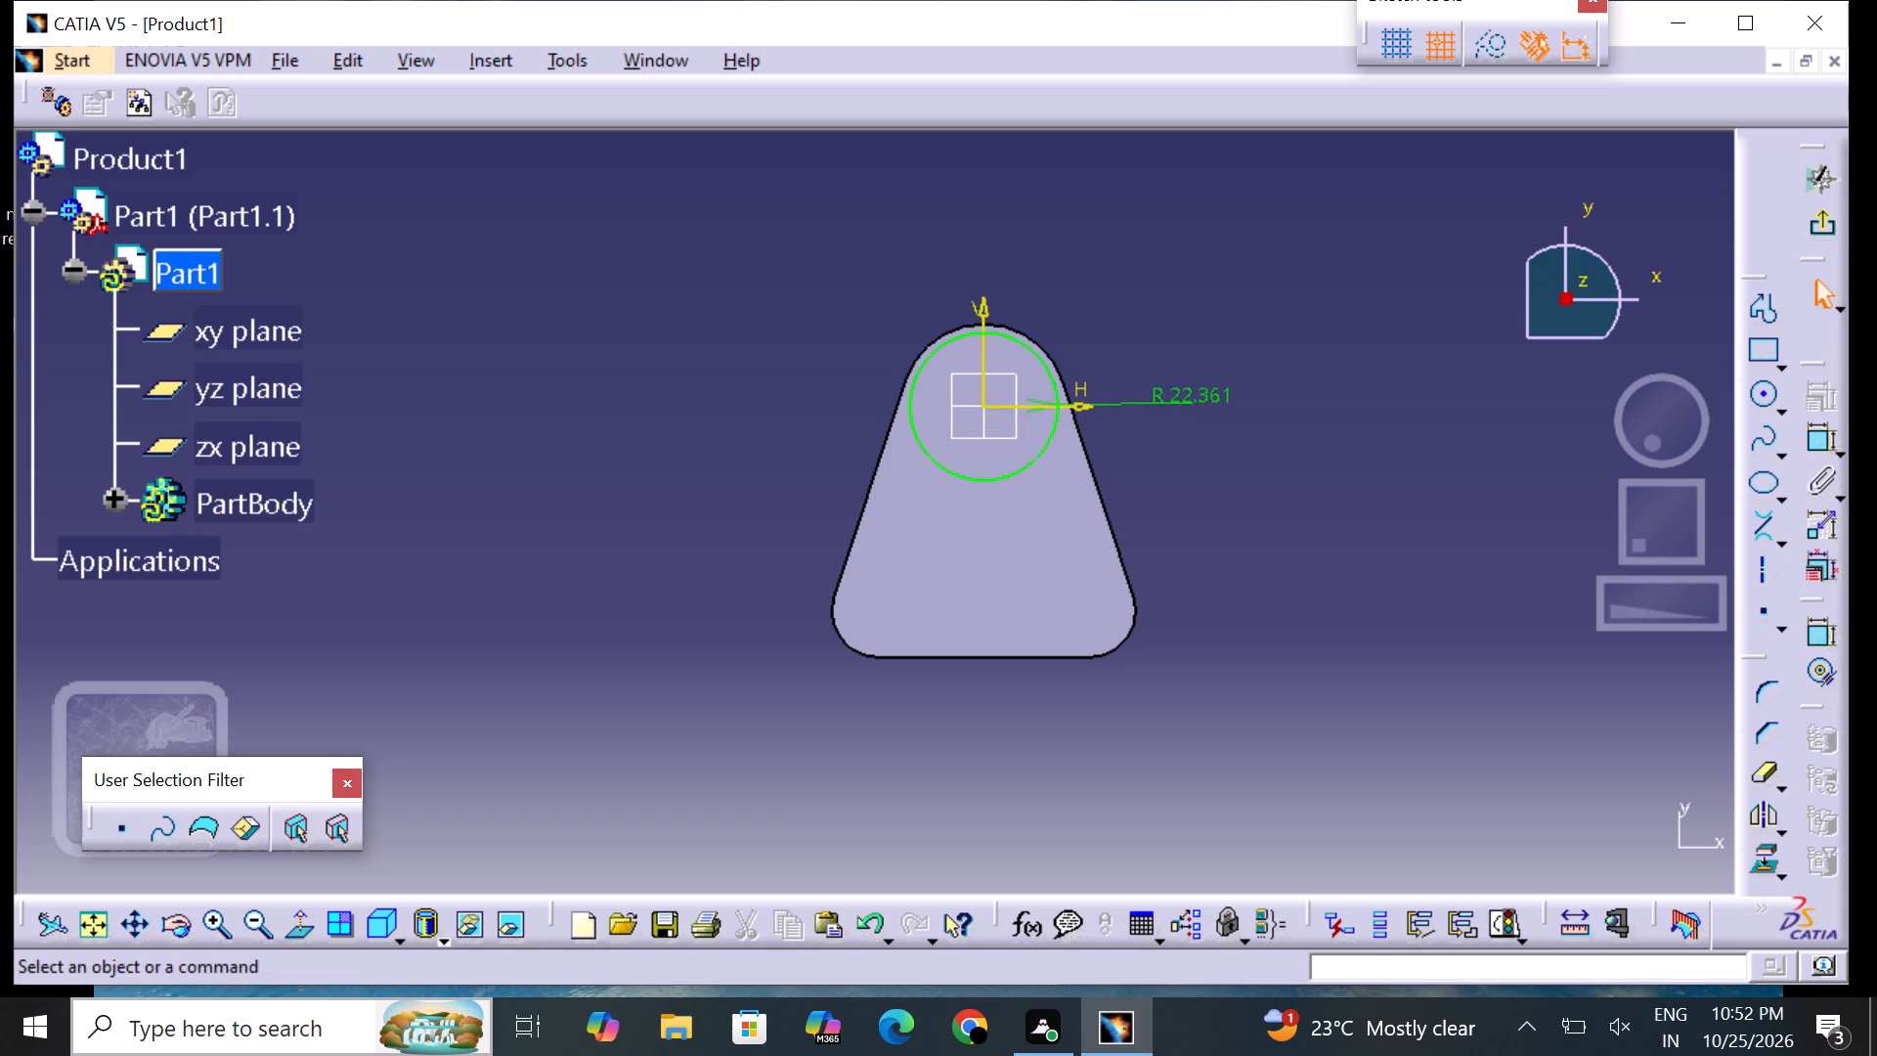
double_click(1200, 397)
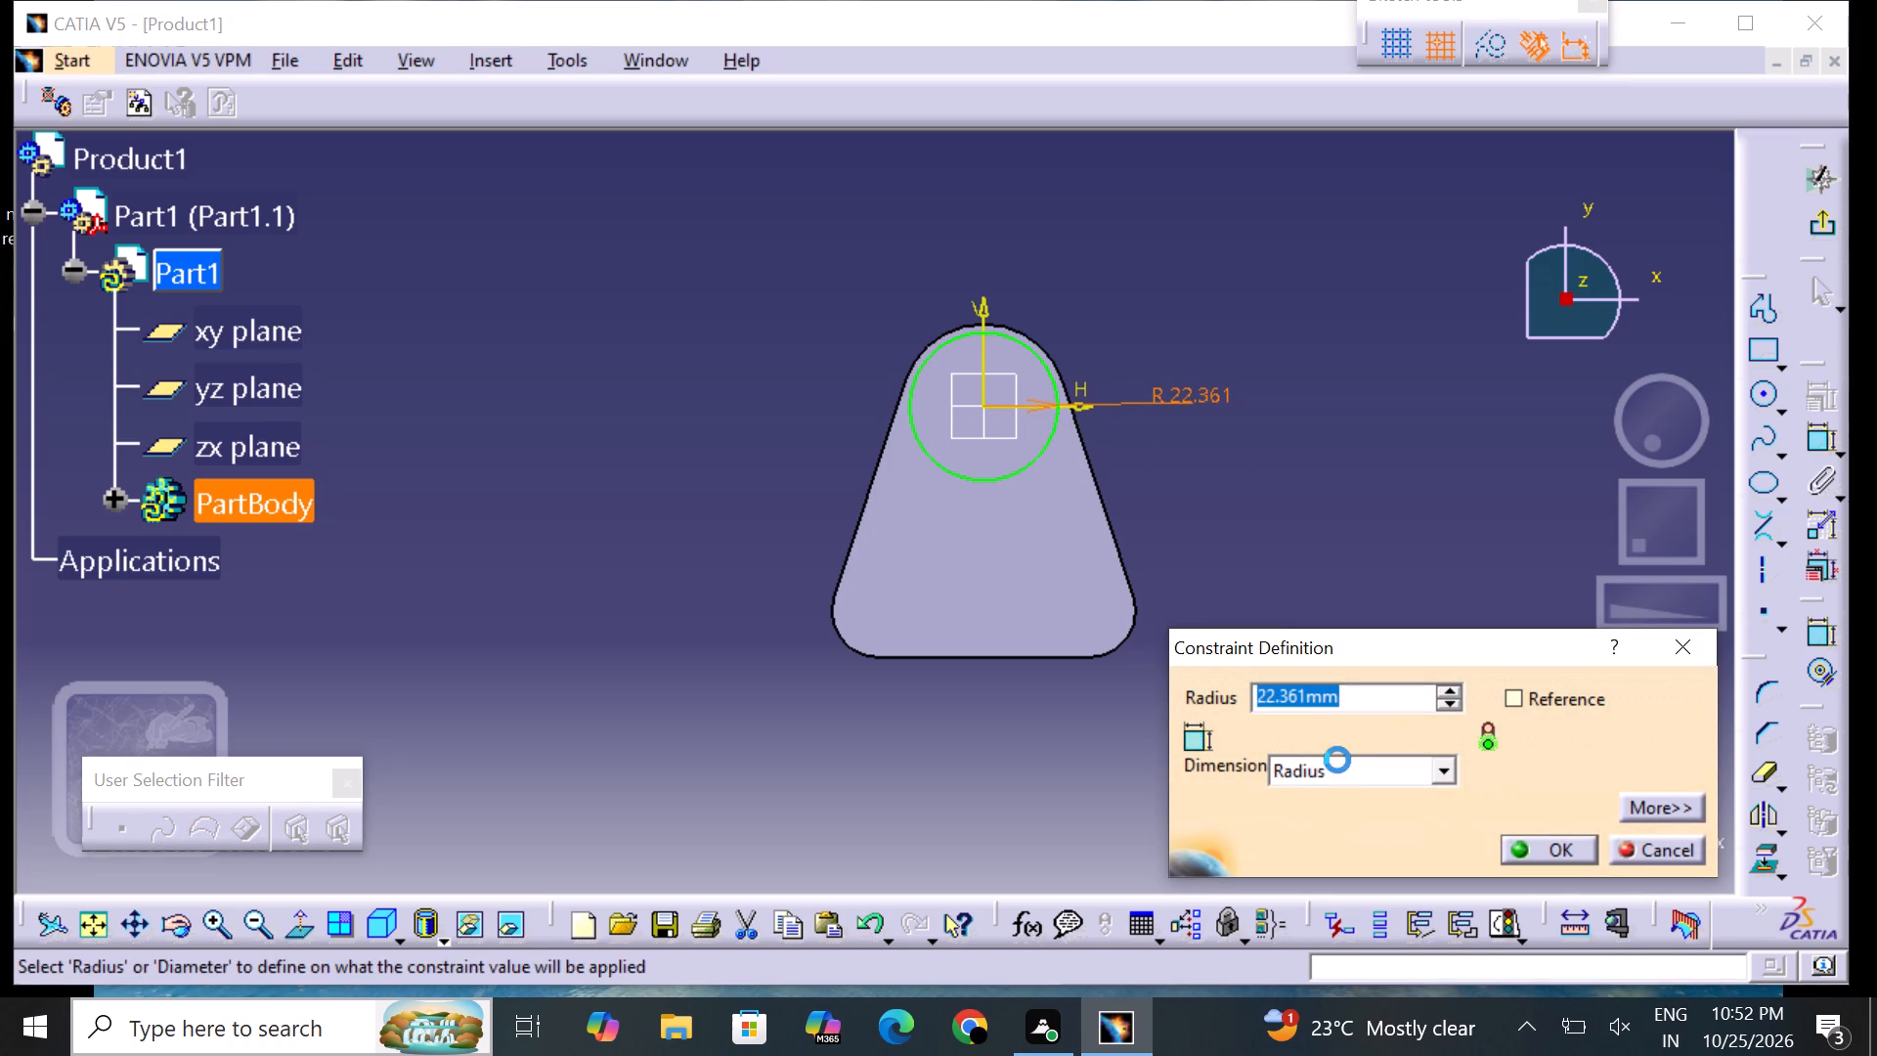
click(1337, 760)
click(1337, 819)
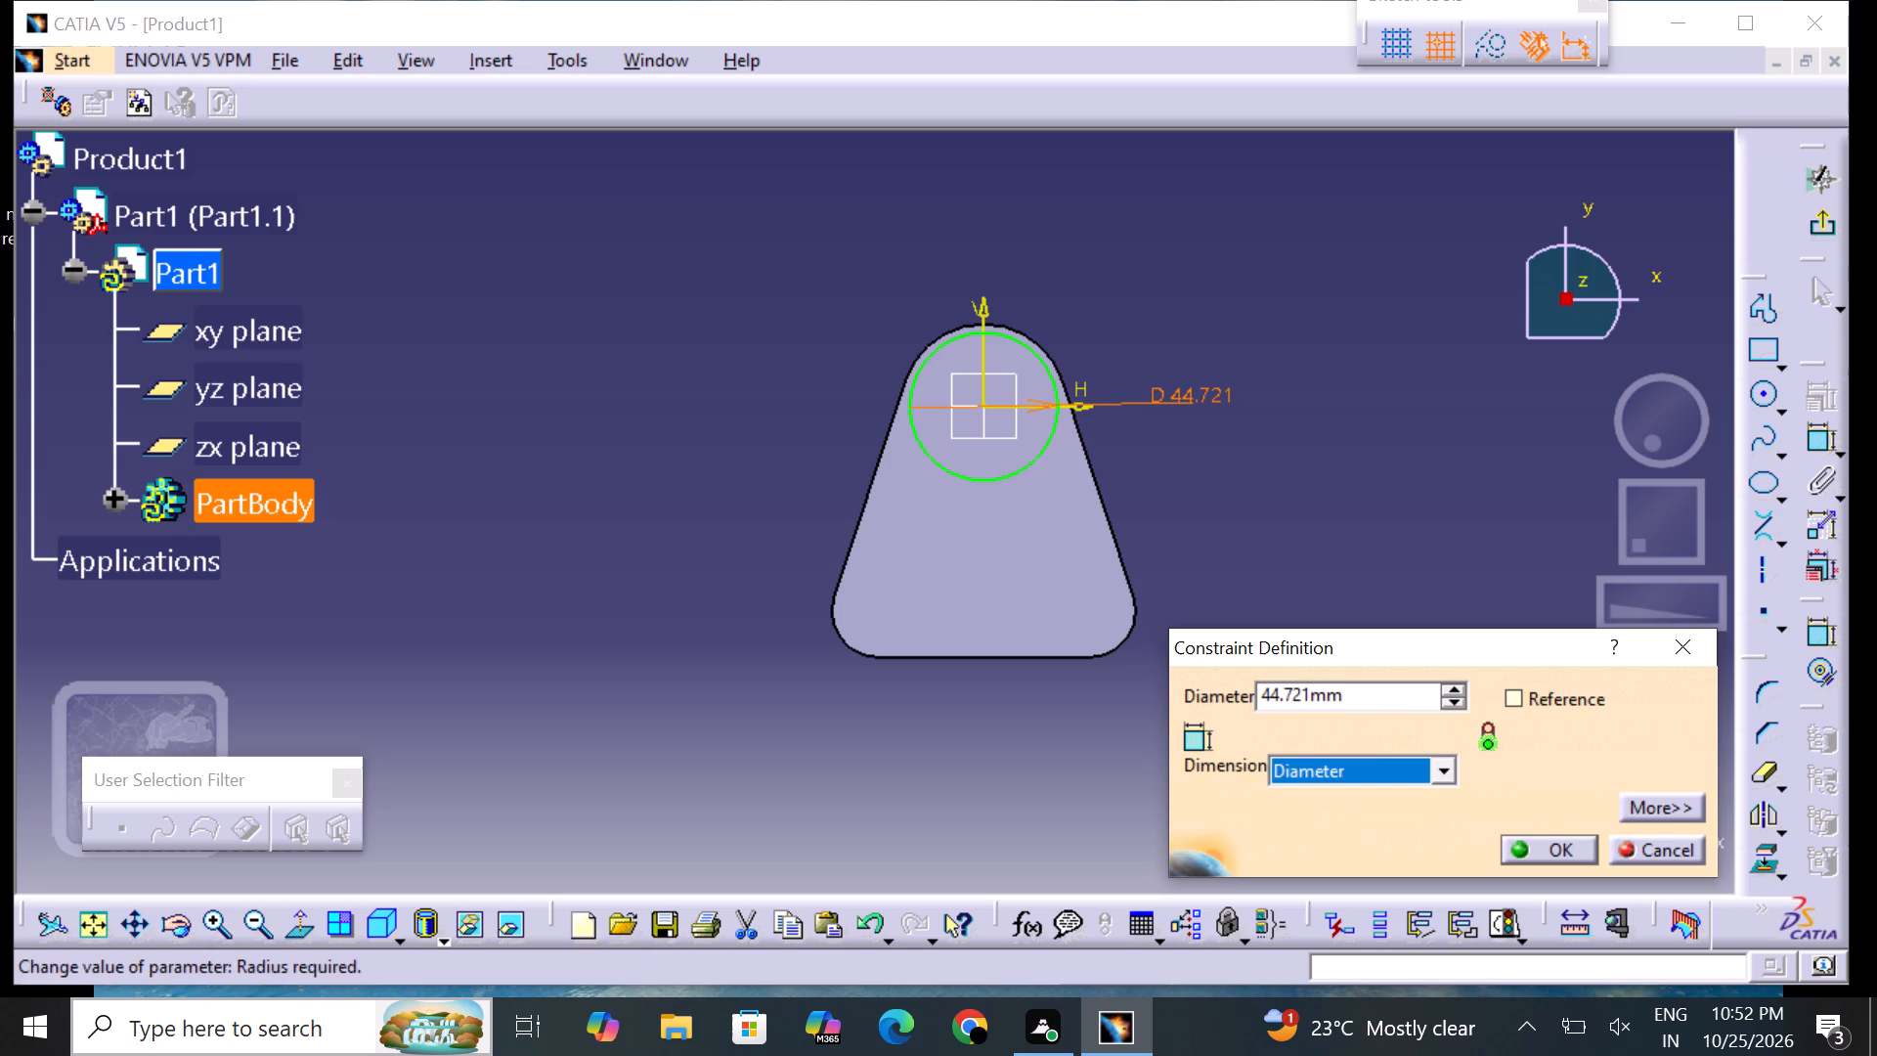
click(1378, 697)
key(BackSpace)
key(BackSpace)
key(BackSpace)
key(BackSpace)
key(BackSpace)
key(BackSpace)
key(BackSpace)
key(BackSpace)
key(BackSpace)
key(BackSpace)
key(BackSpace)
key(BackSpace)
key(BackSpace)
key(BackSpace)
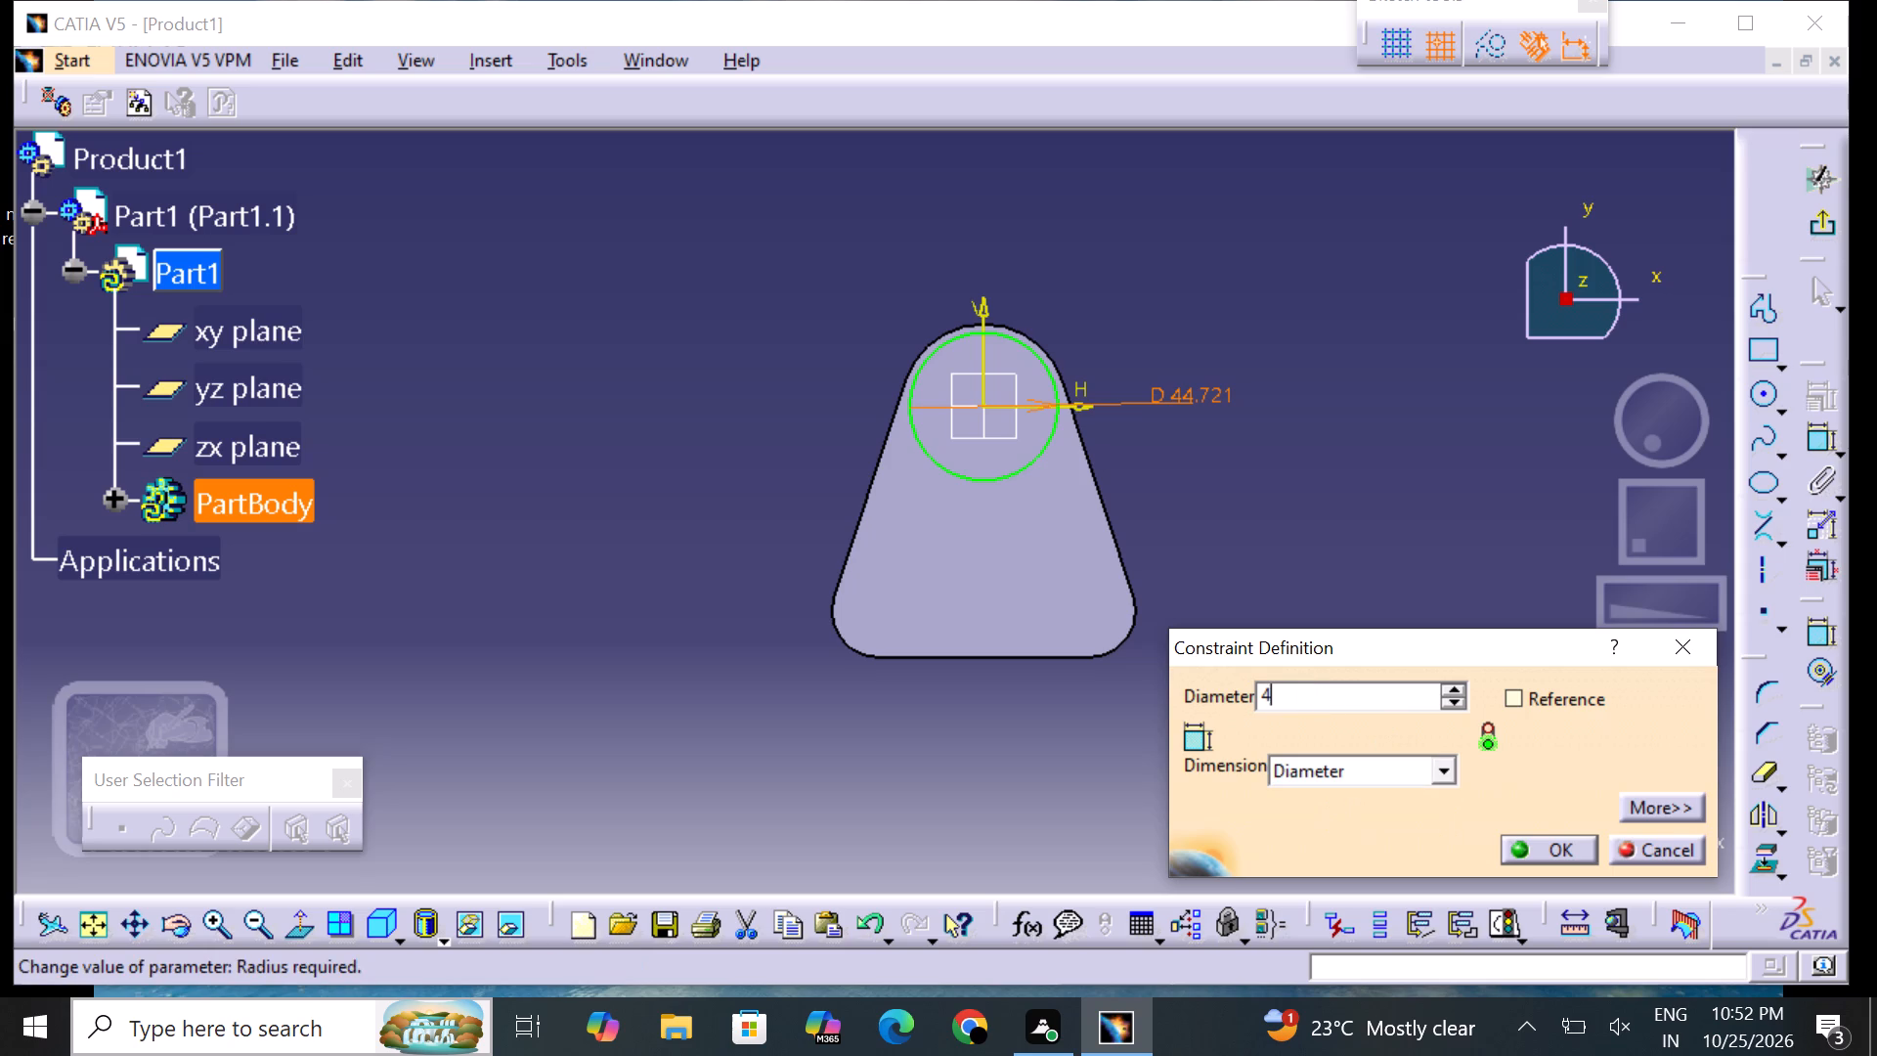
key(5)
key(0)
key(Return)
click(1248, 413)
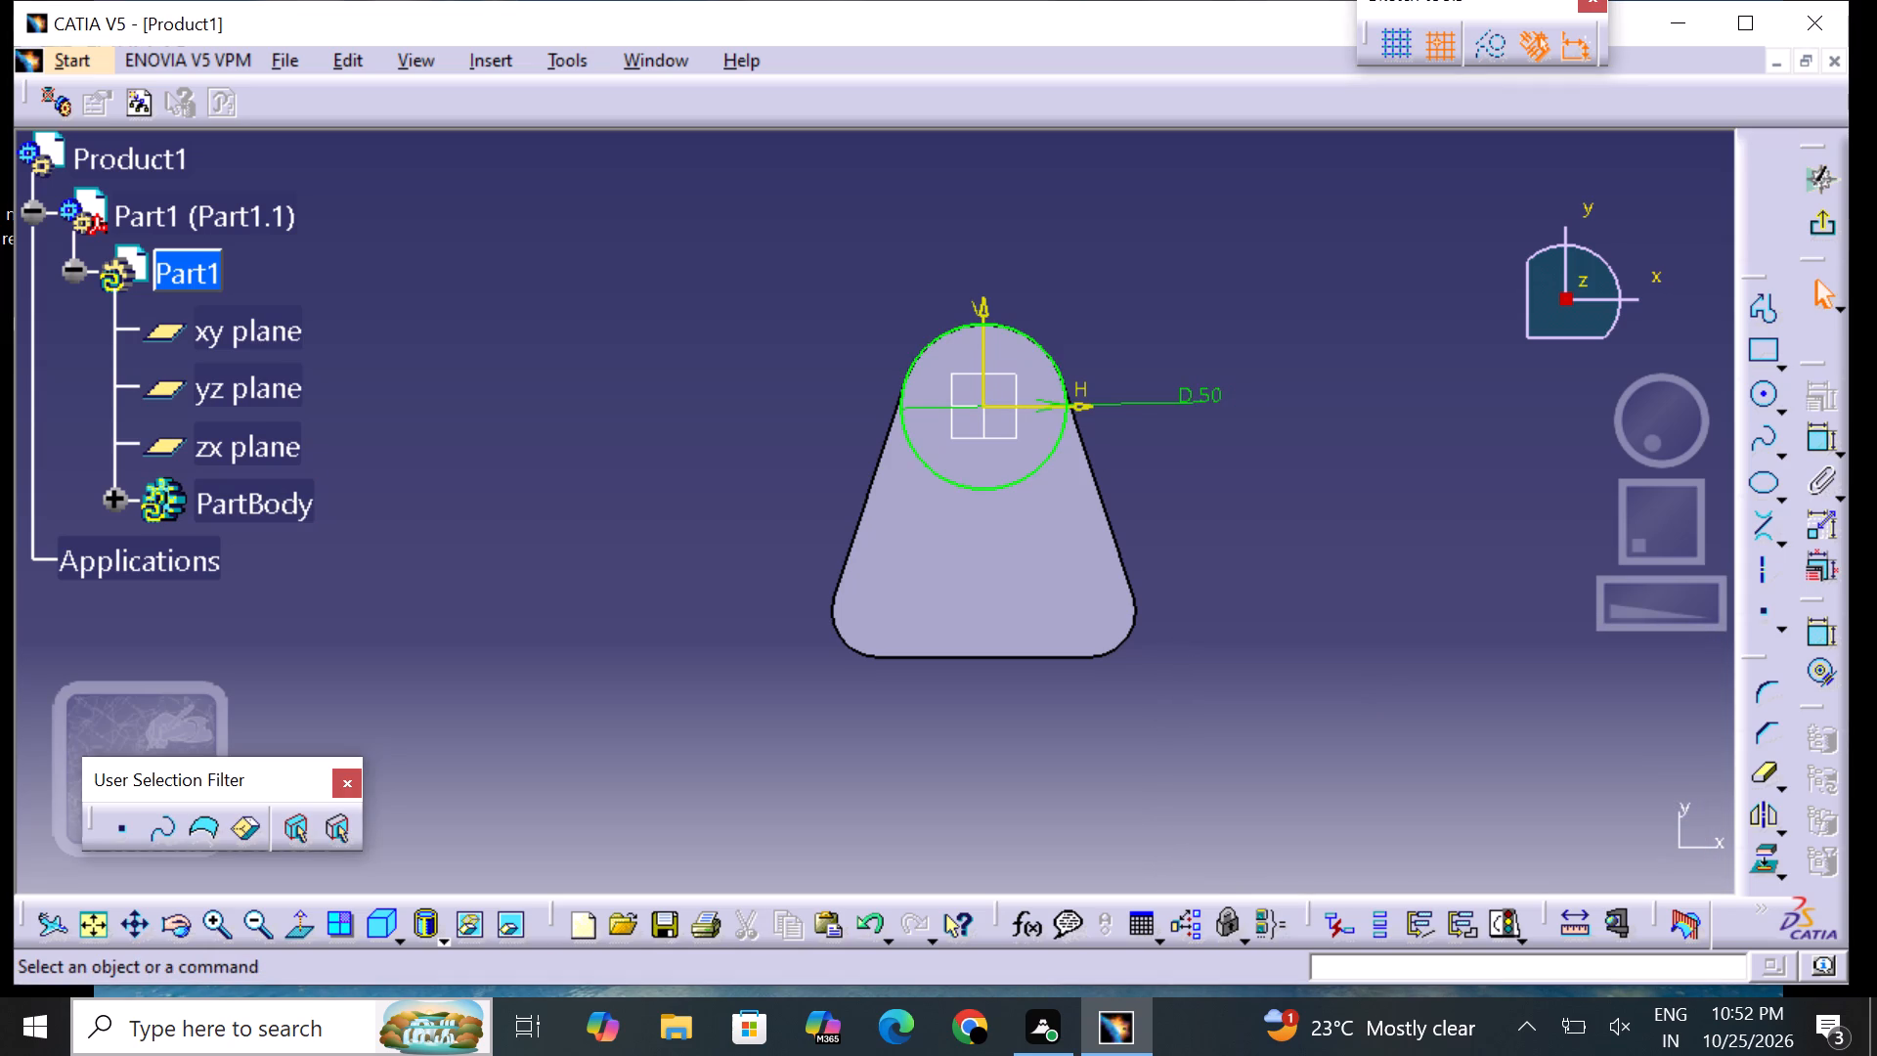
Draw a second circle of about 14 mm radius centred on the origin, inside the 50 mm circle.
click(1756, 397)
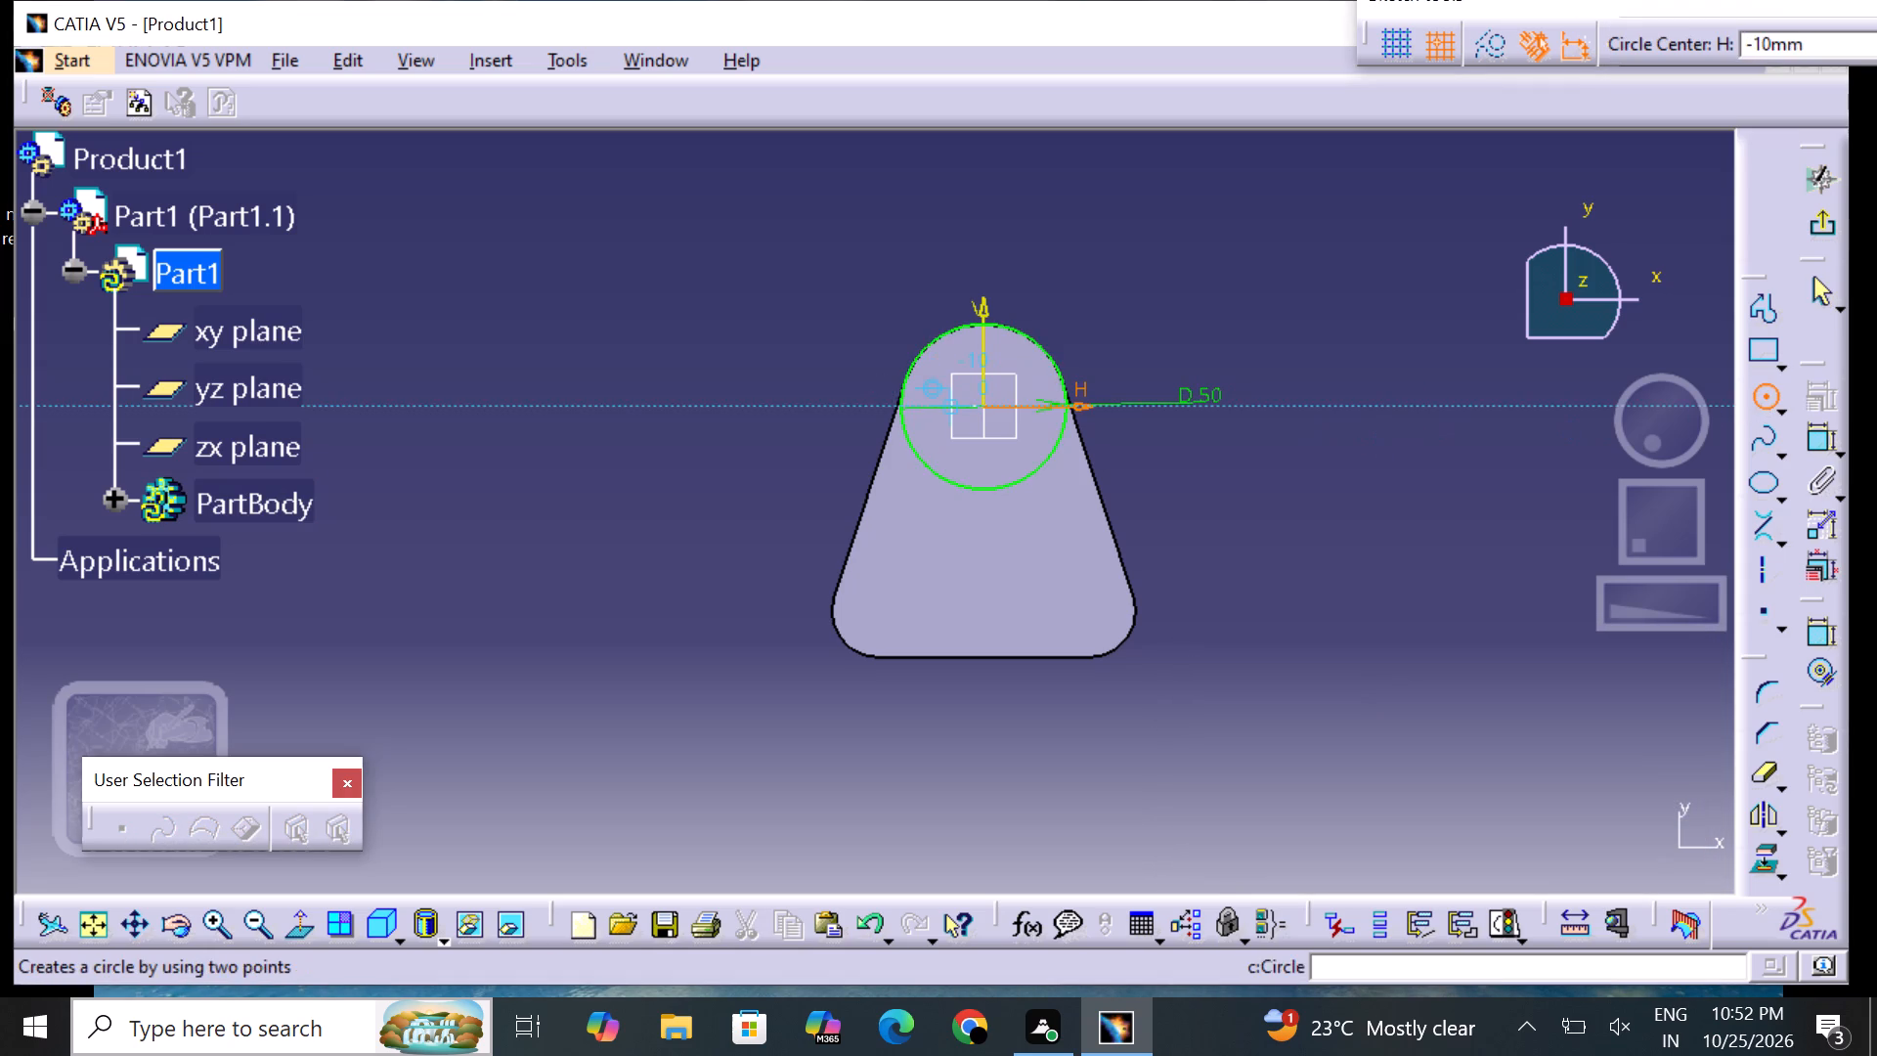
click(985, 404)
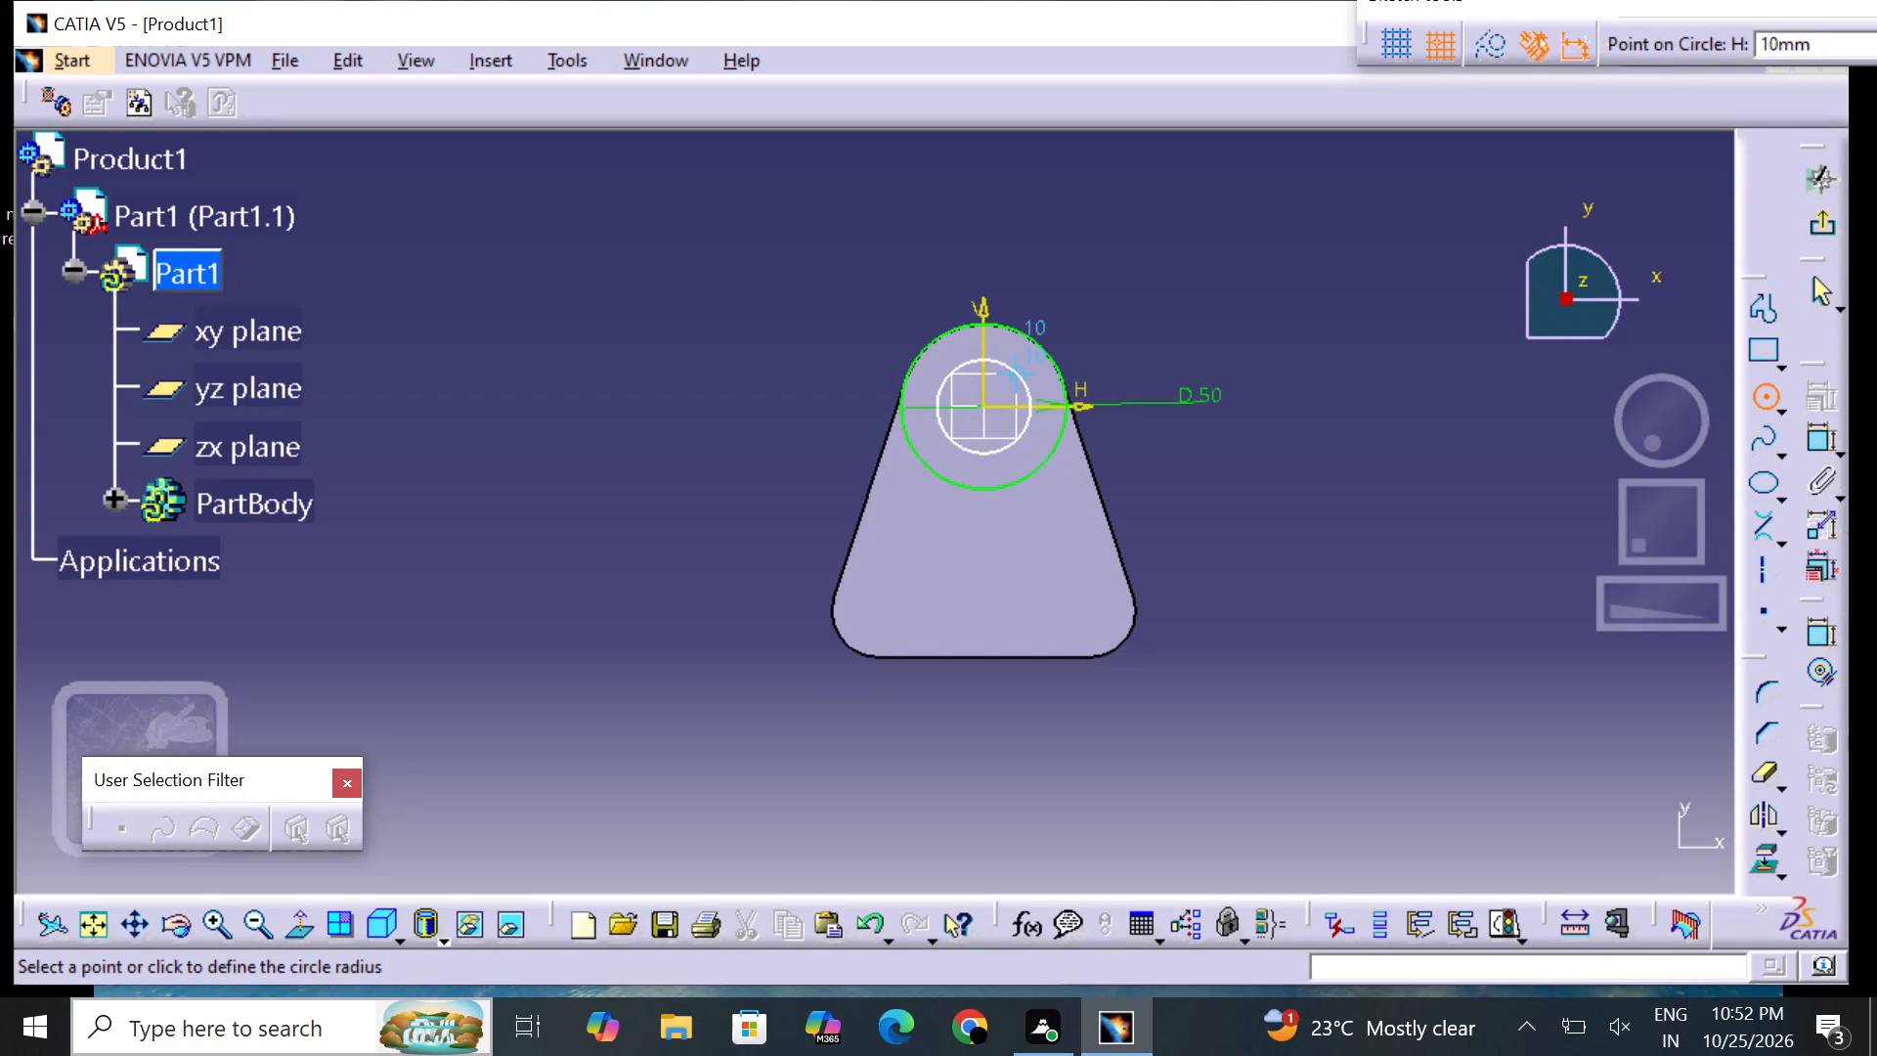
click(1026, 384)
click(1166, 343)
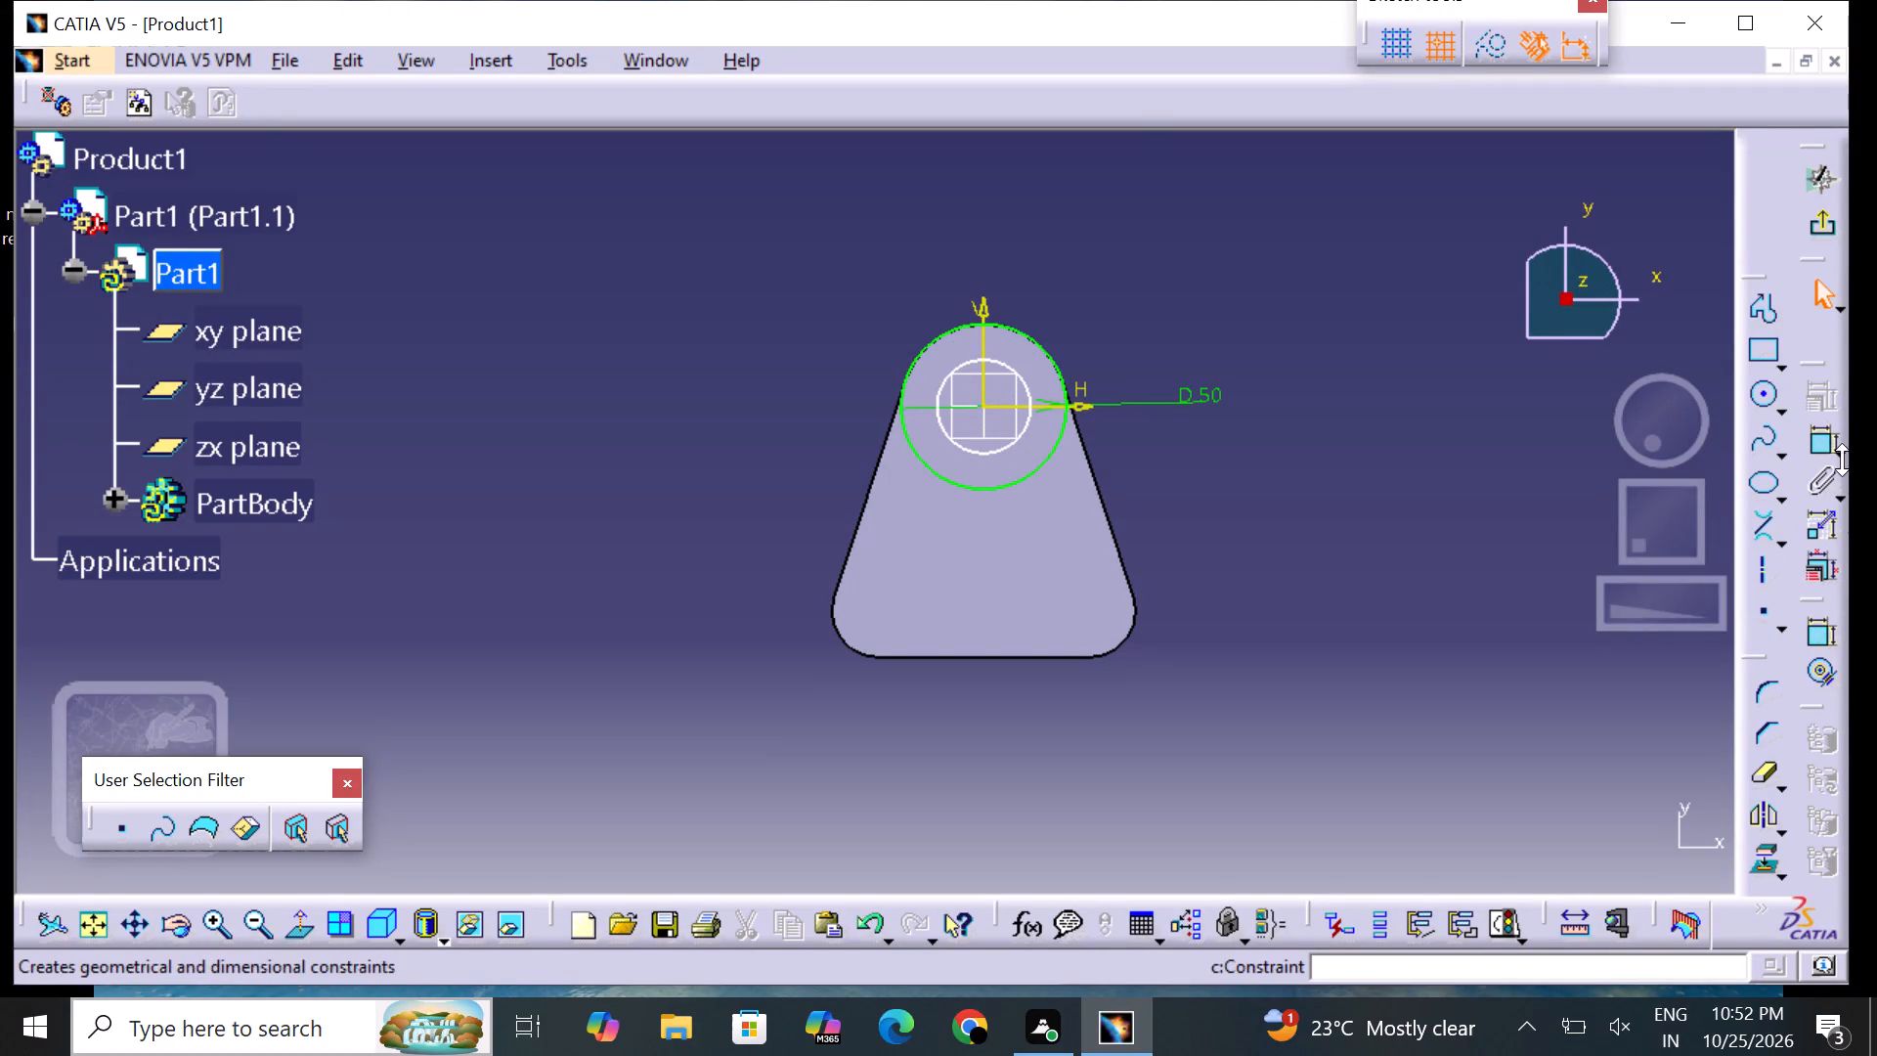
Dimension the inner circle as a diameter and set it to 32 mm.
click(1824, 453)
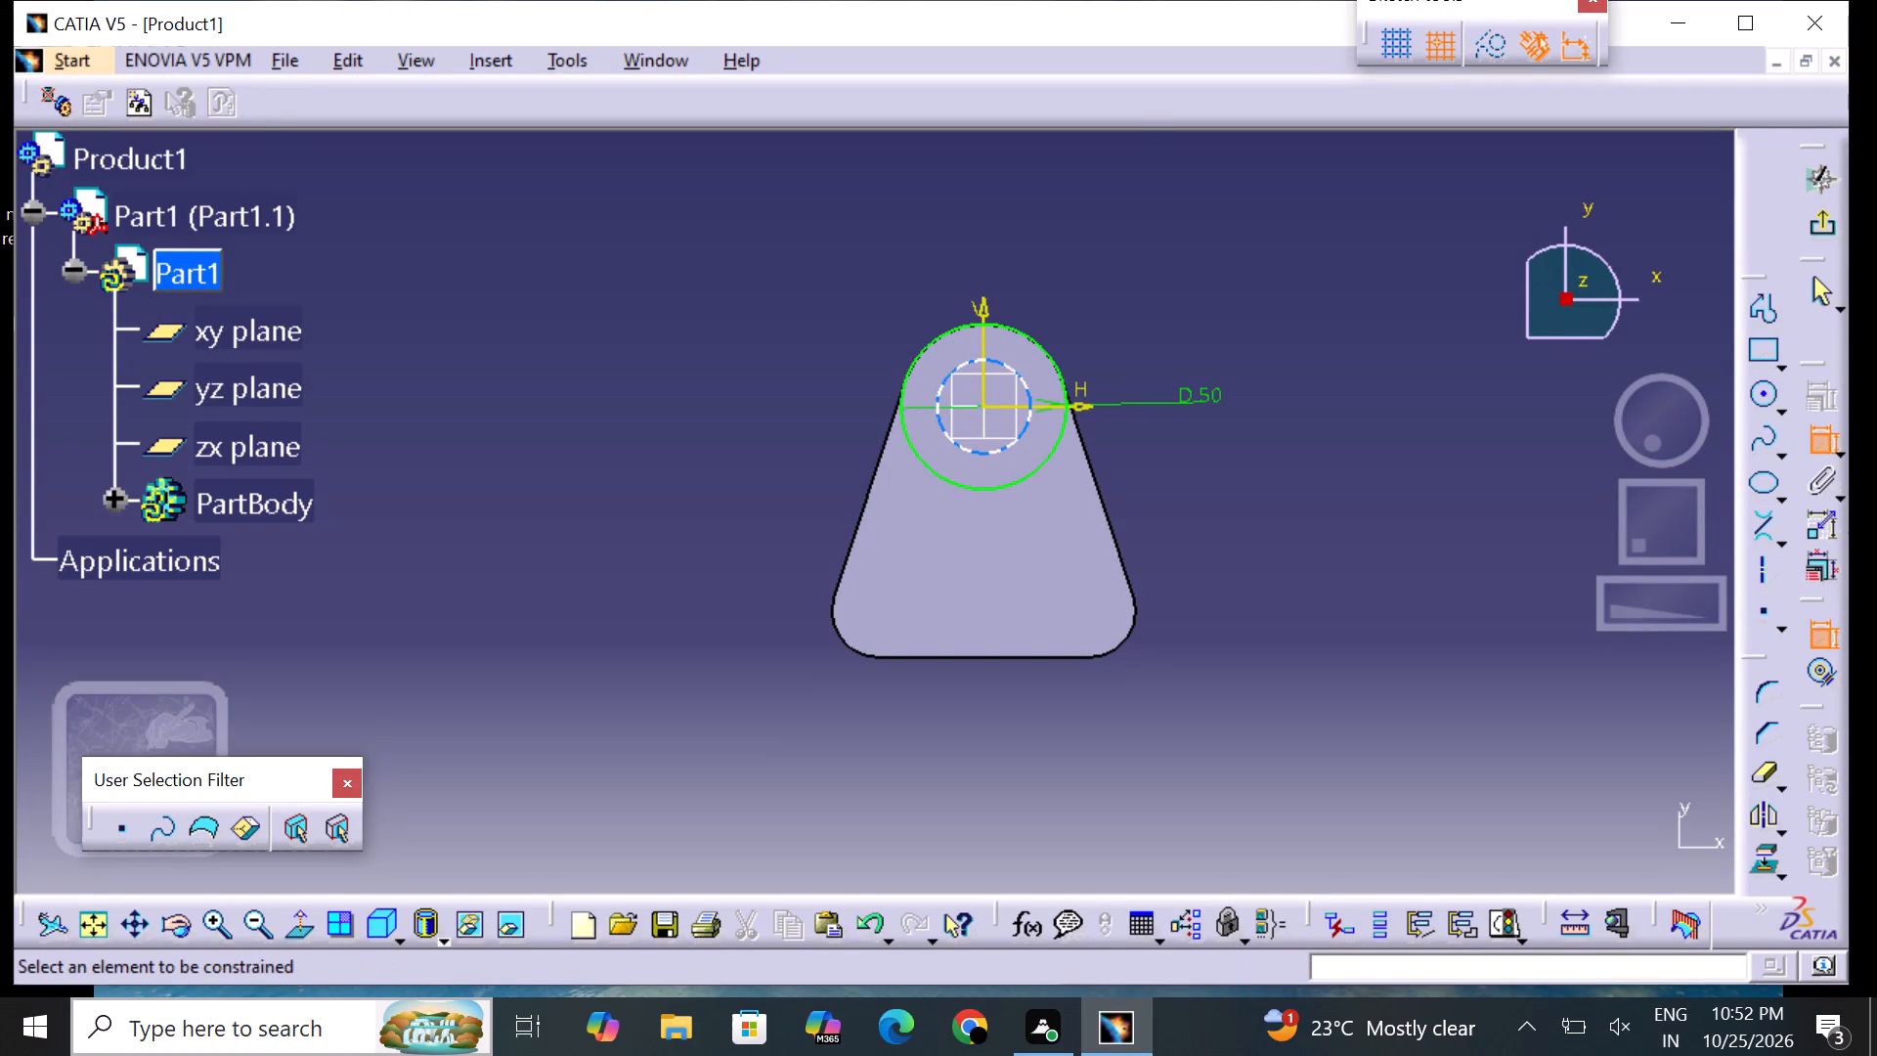
click(1025, 387)
click(1159, 342)
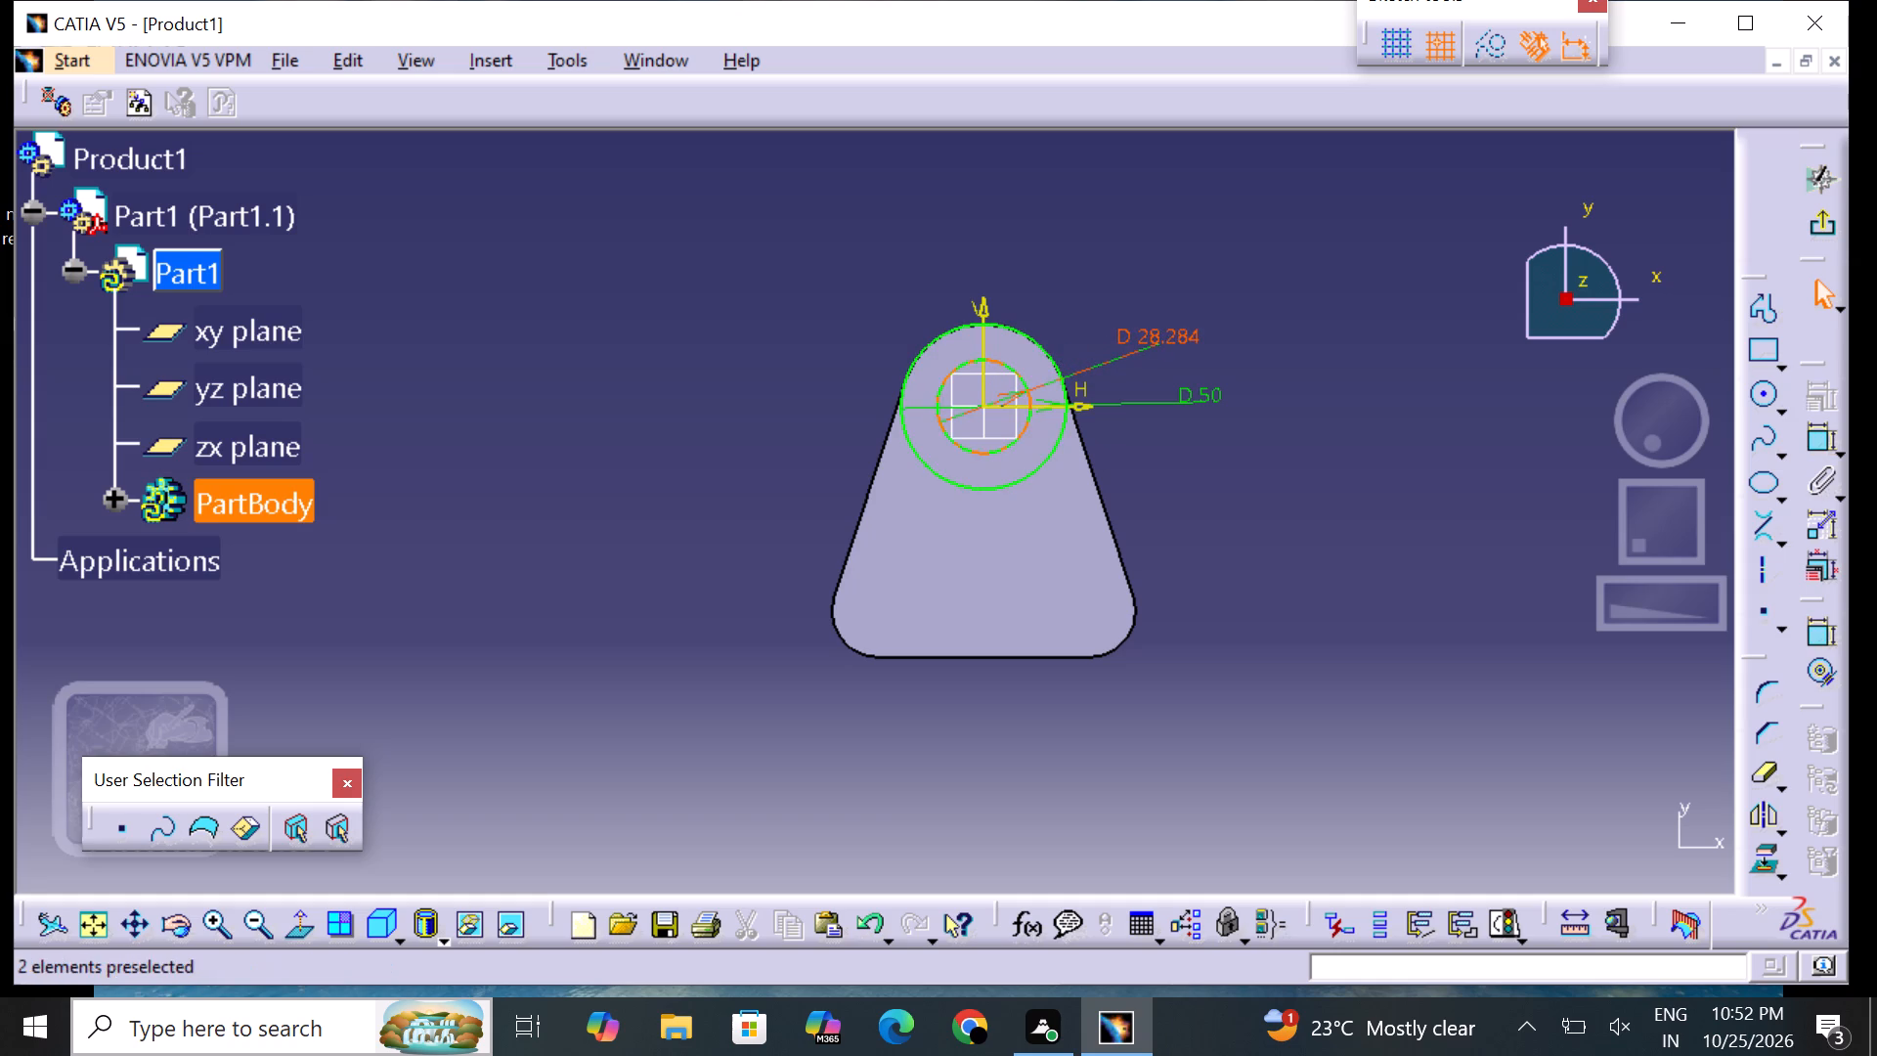
double_click(1164, 342)
key(BackSpace)
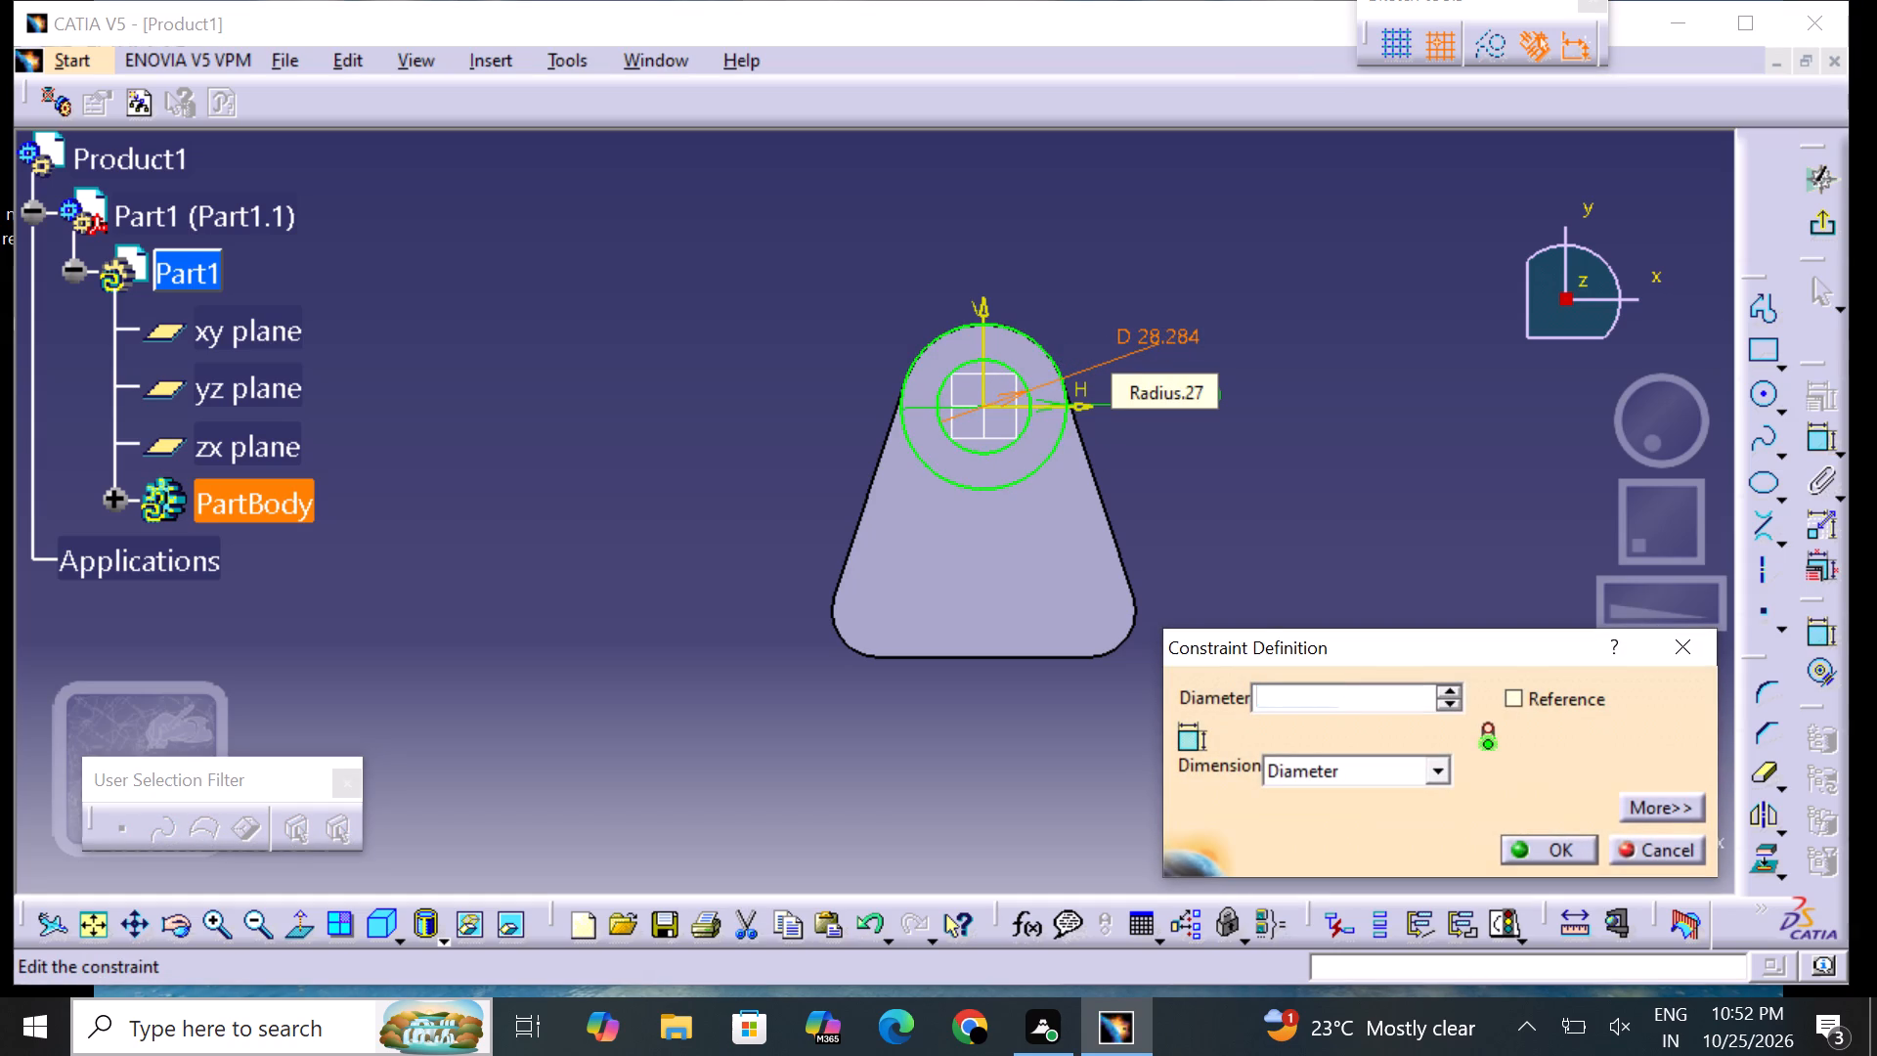
text(32)
key(Return)
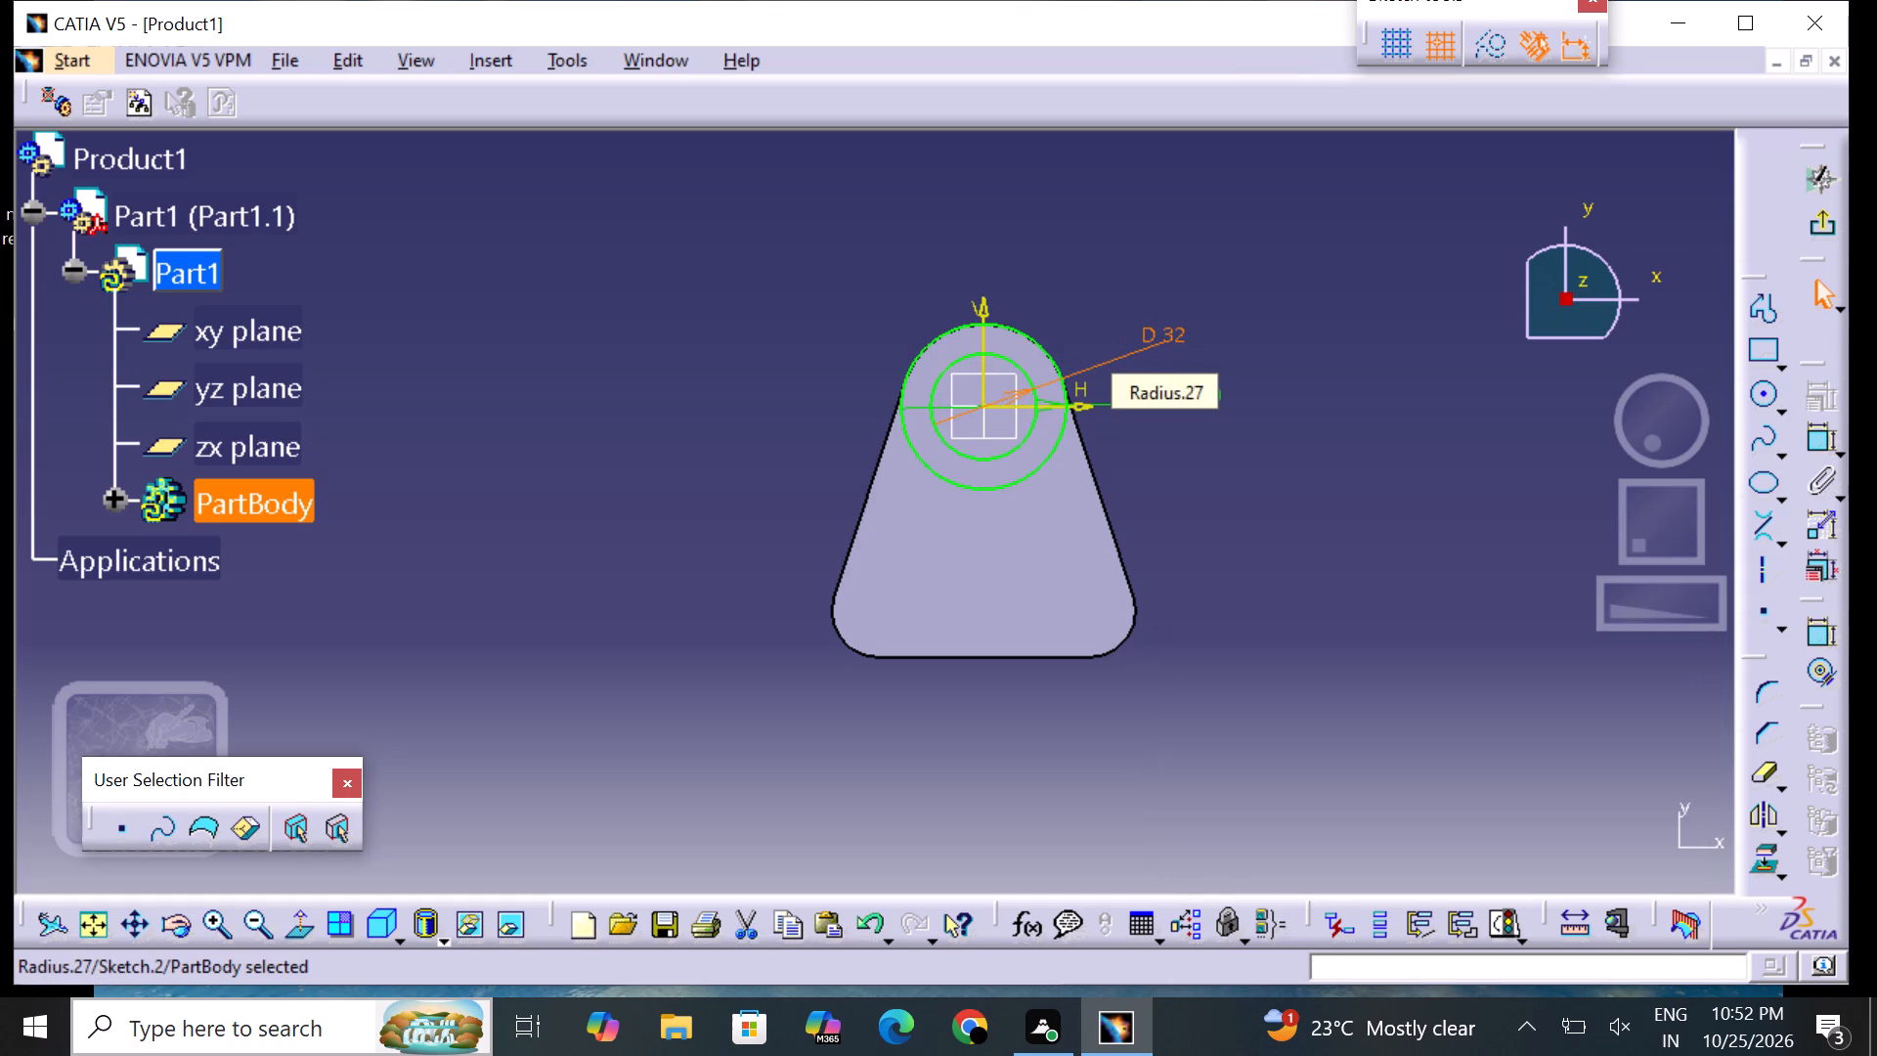
click(1183, 376)
Exit the sketch and pad the two concentric circles to a length of 22 mm as a ring on the plate.
click(1823, 210)
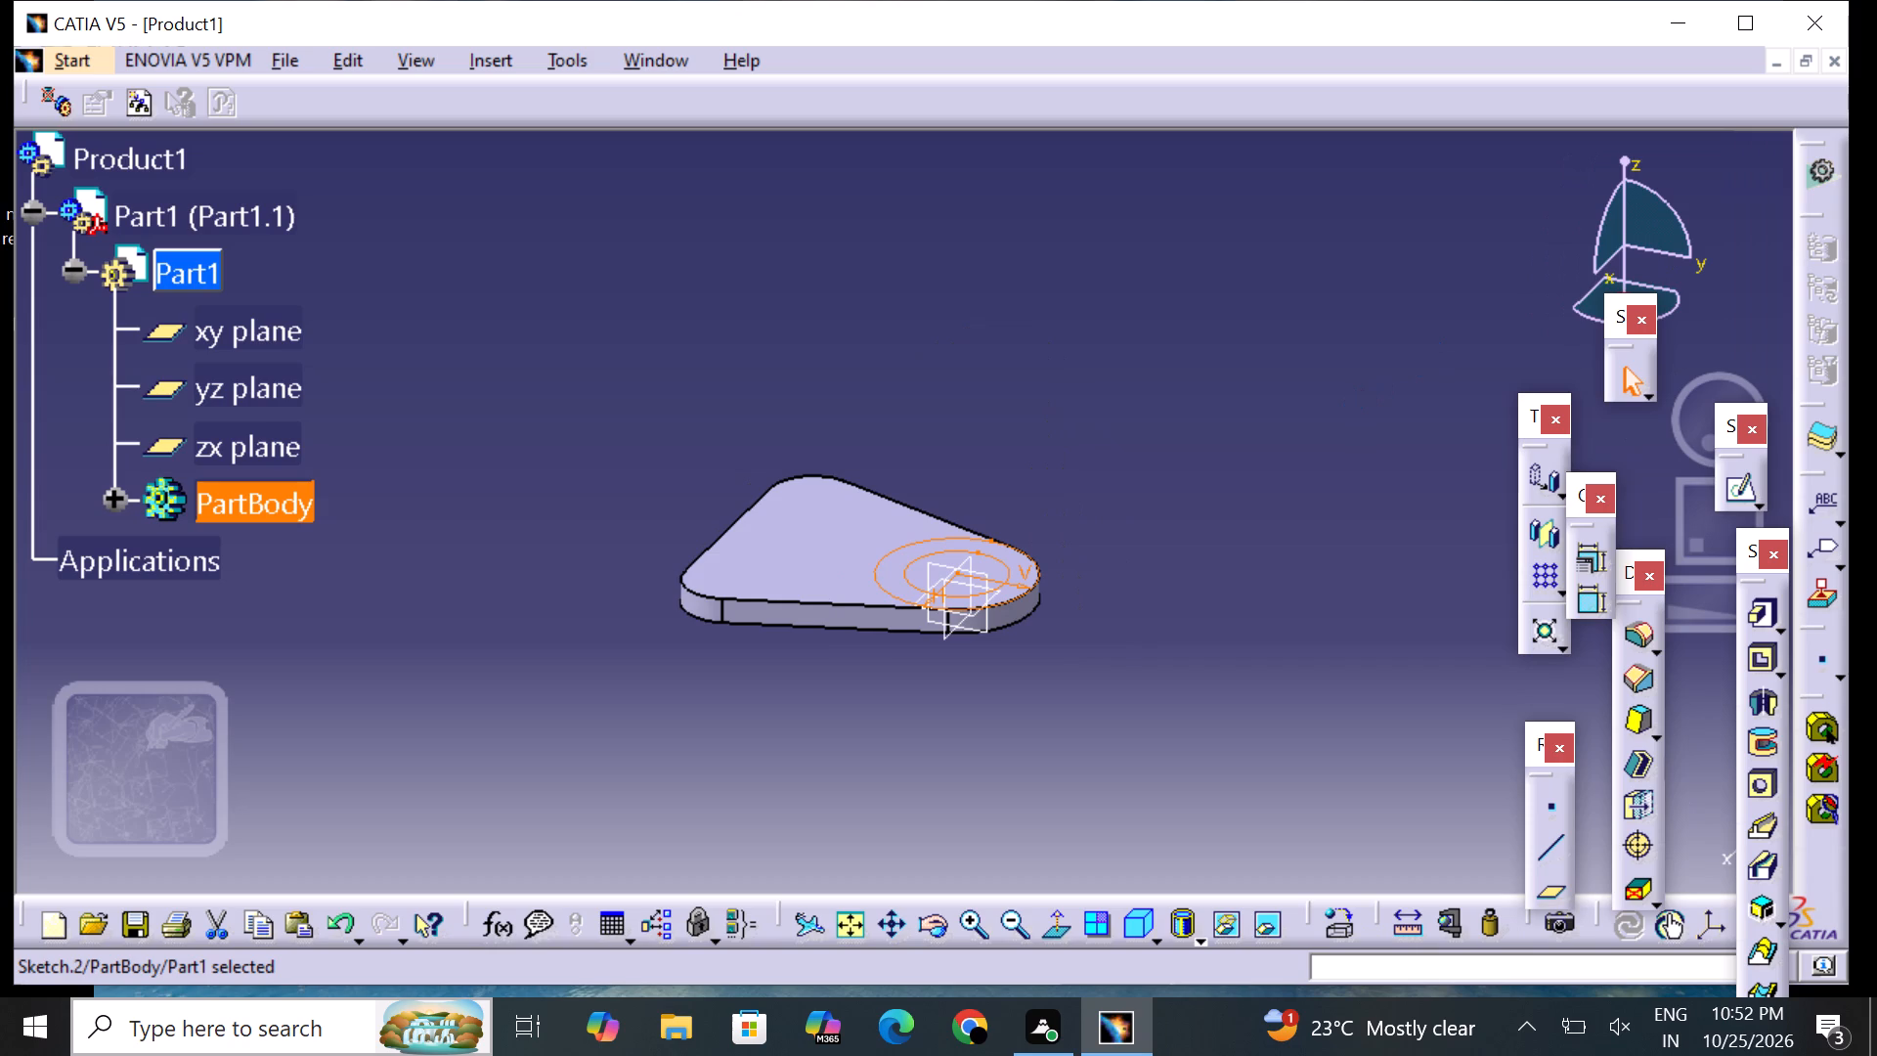
click(1742, 605)
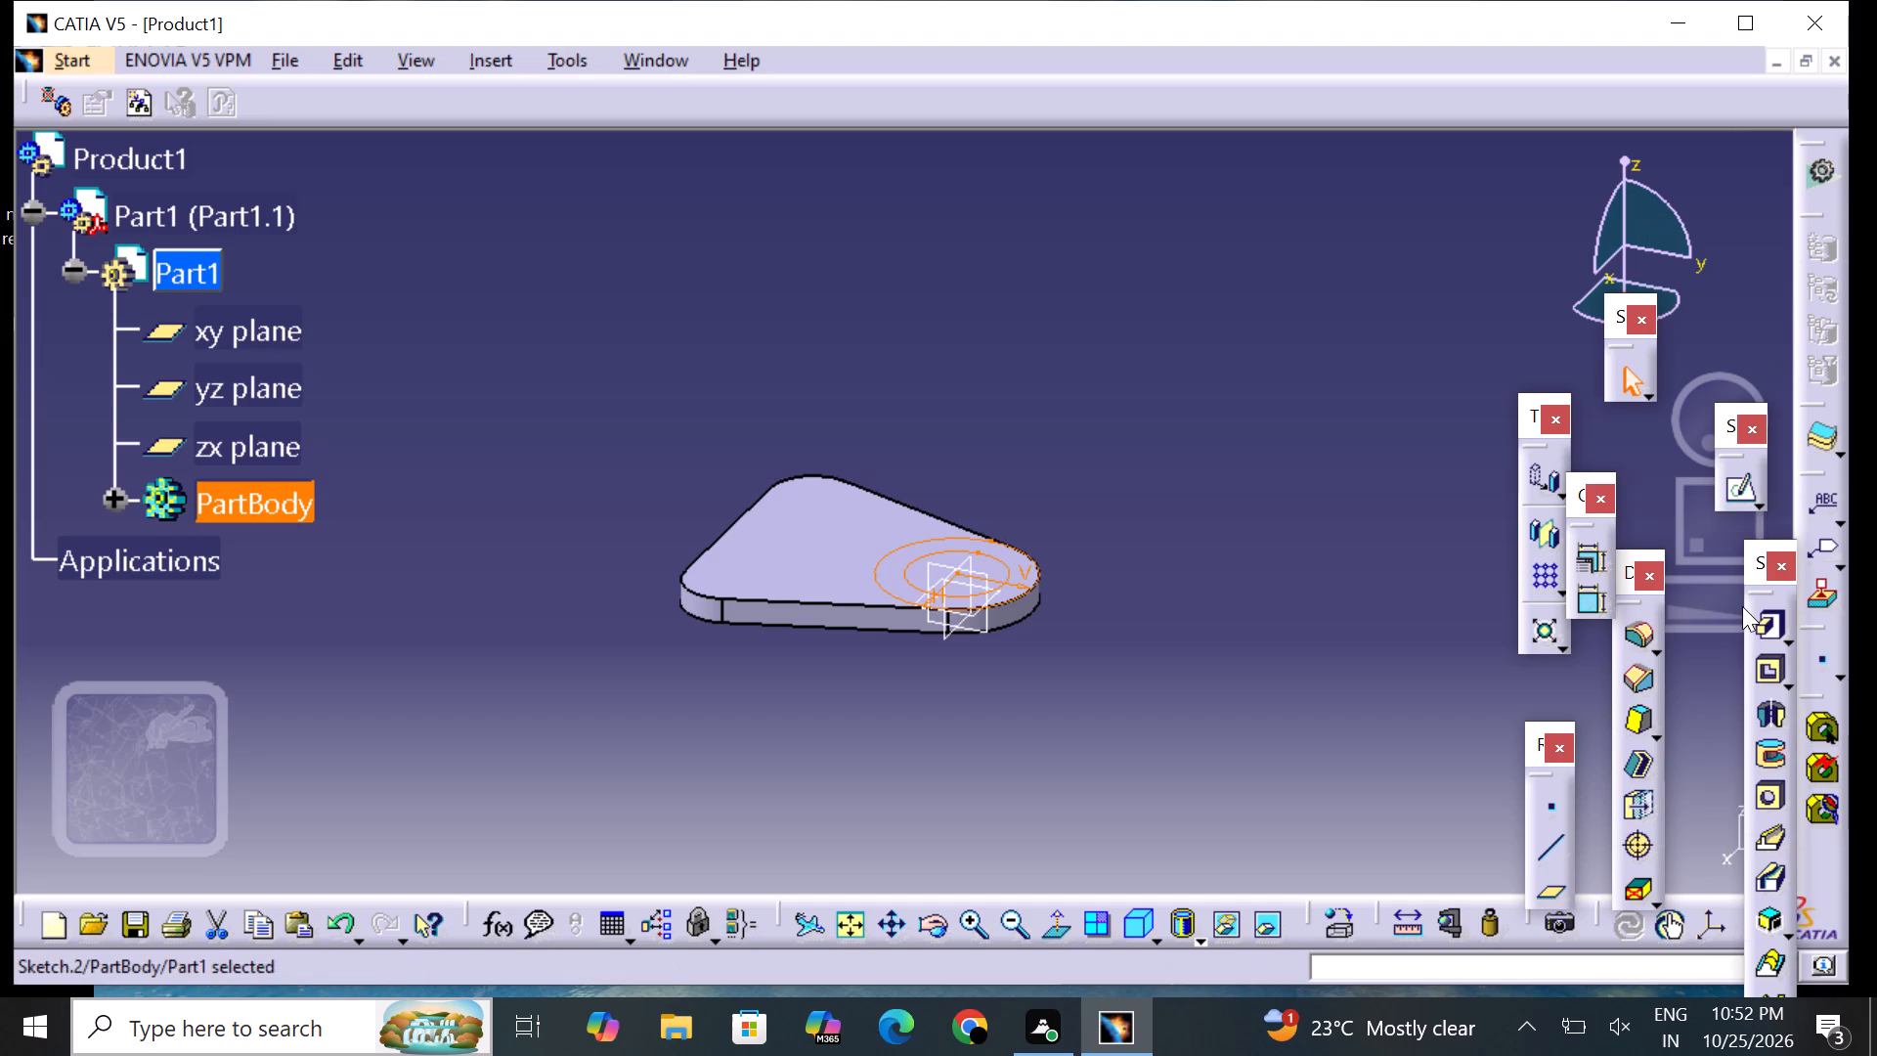
click(1775, 618)
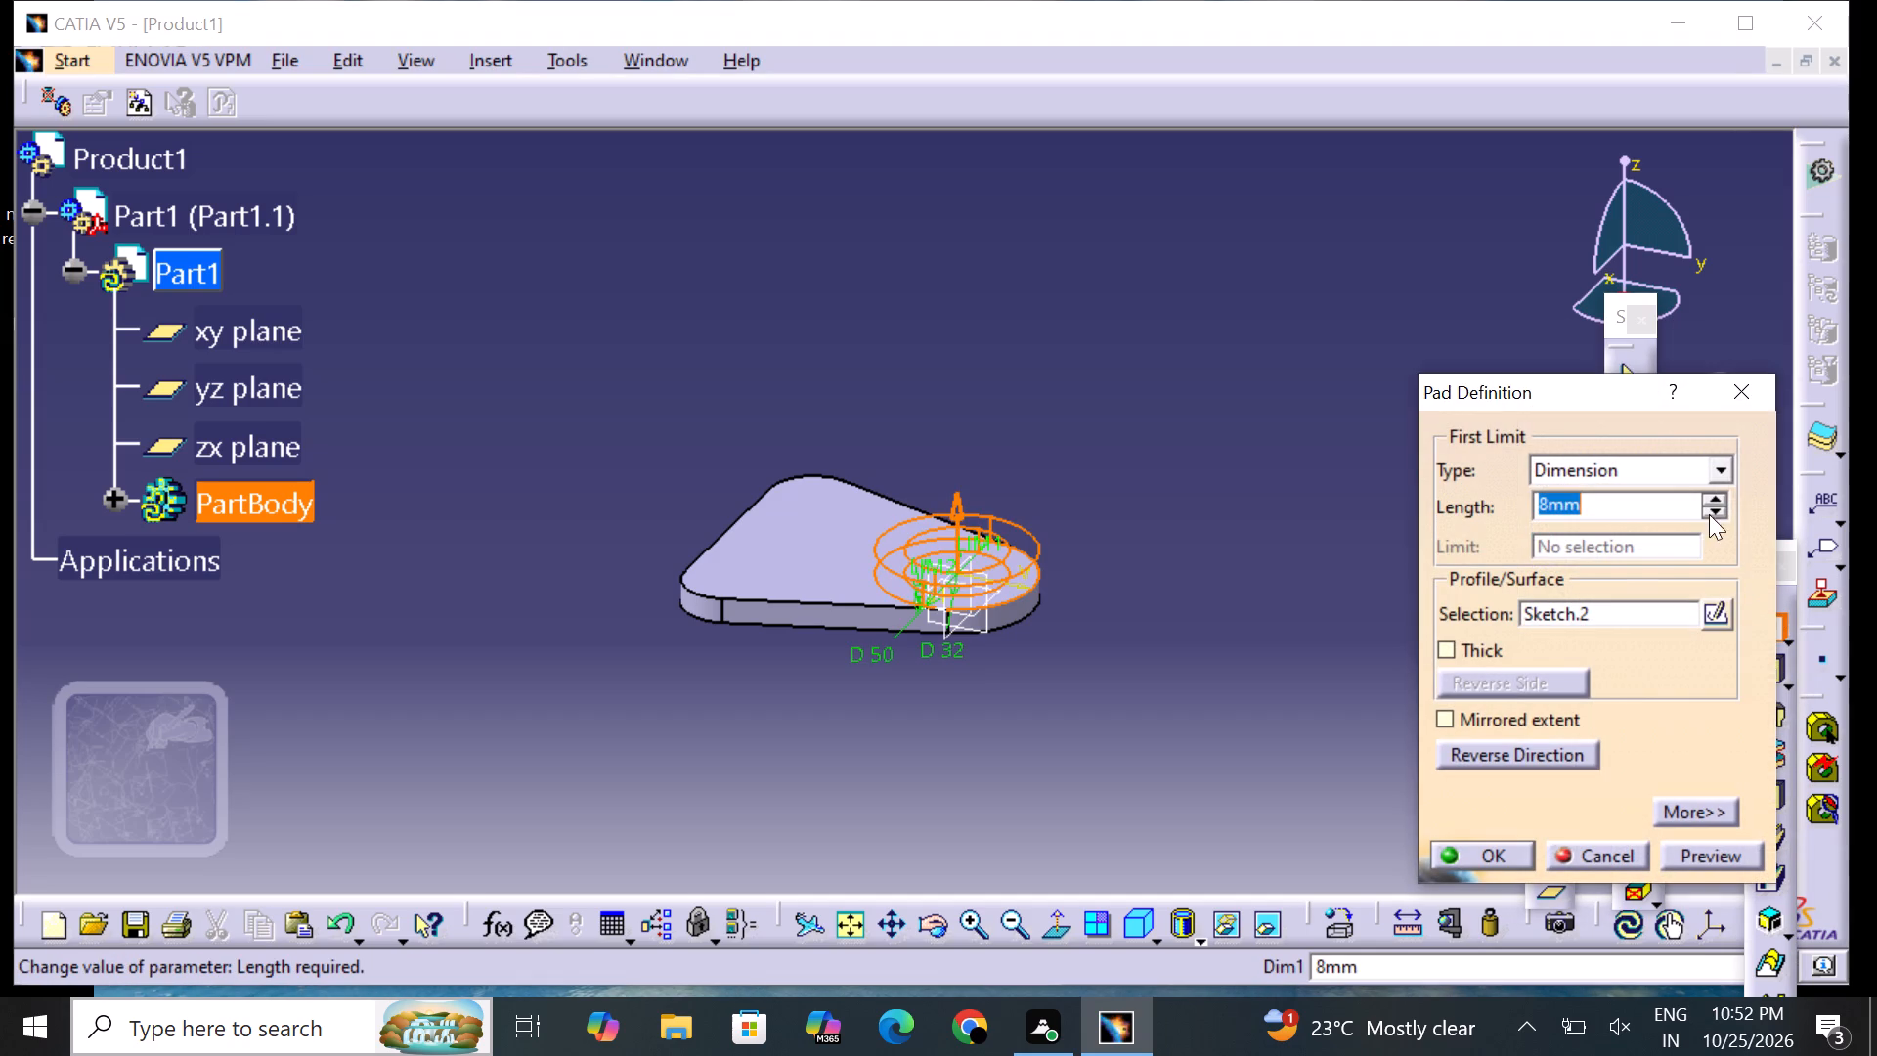
key(BackSpace)
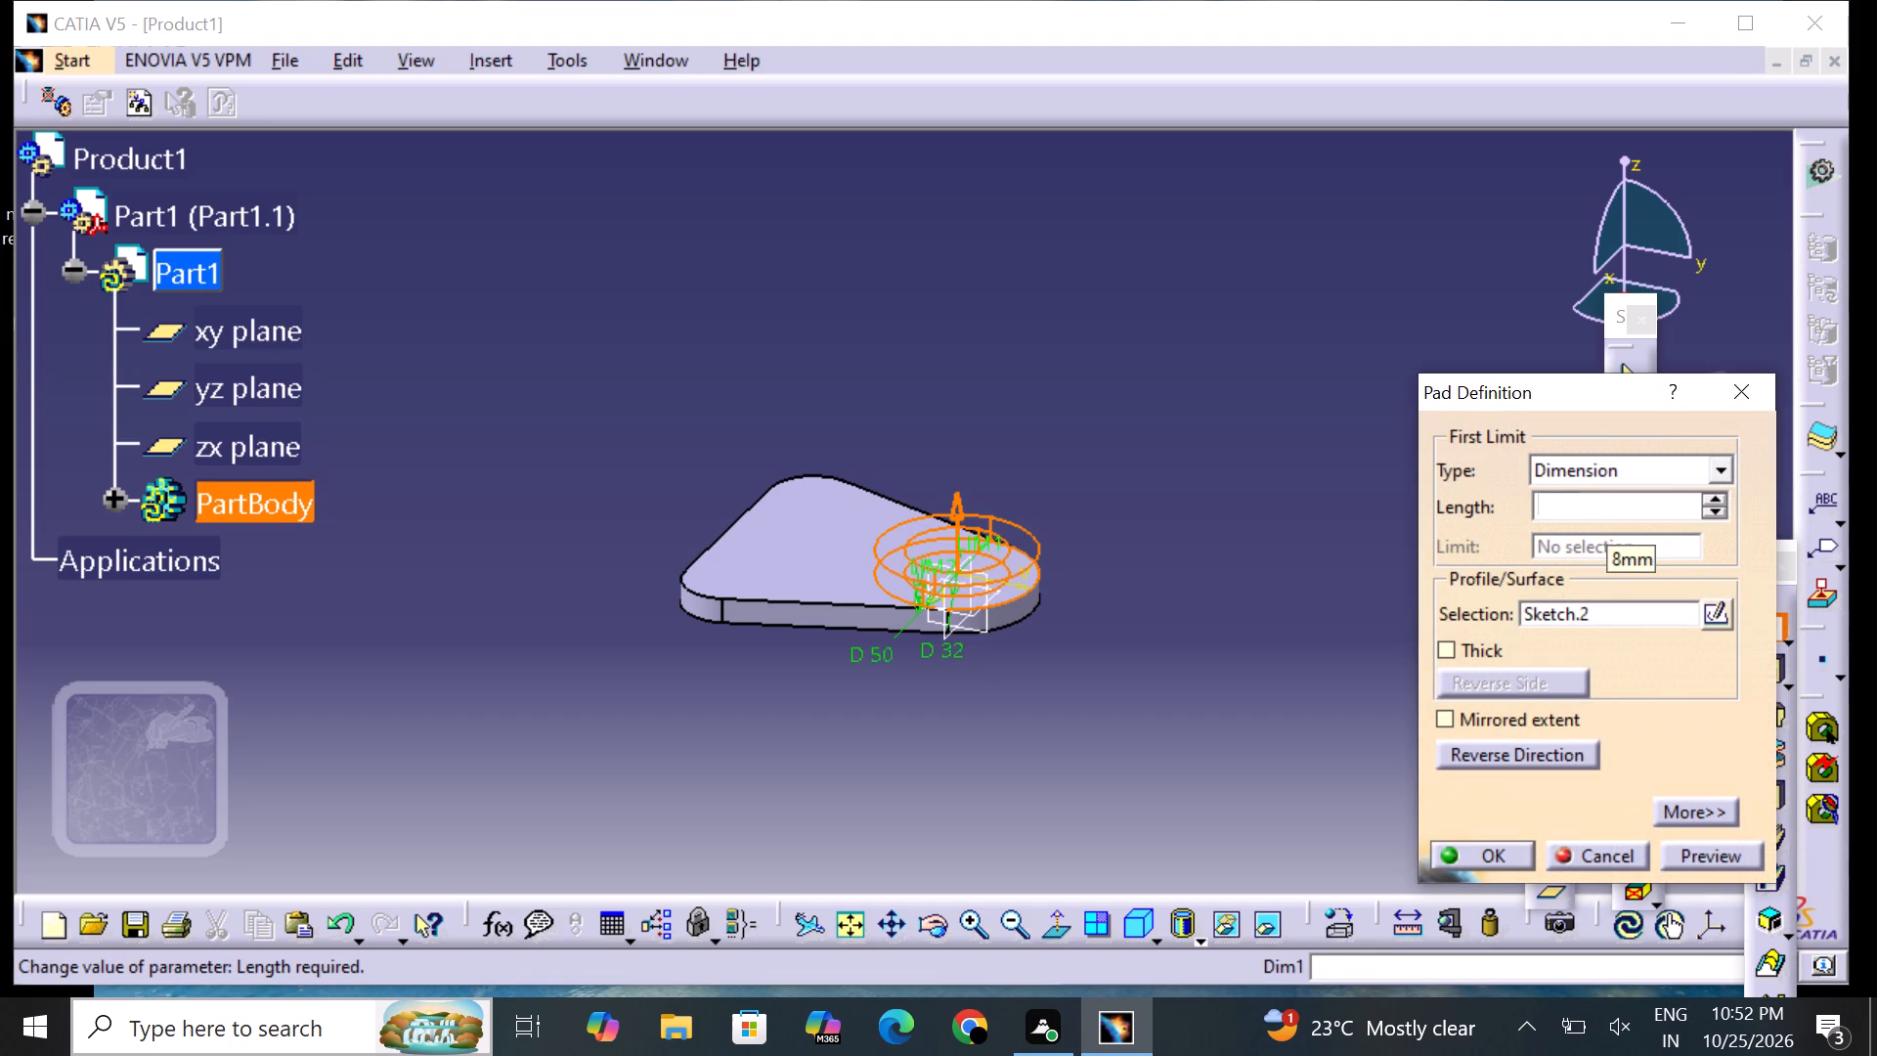
text(22)
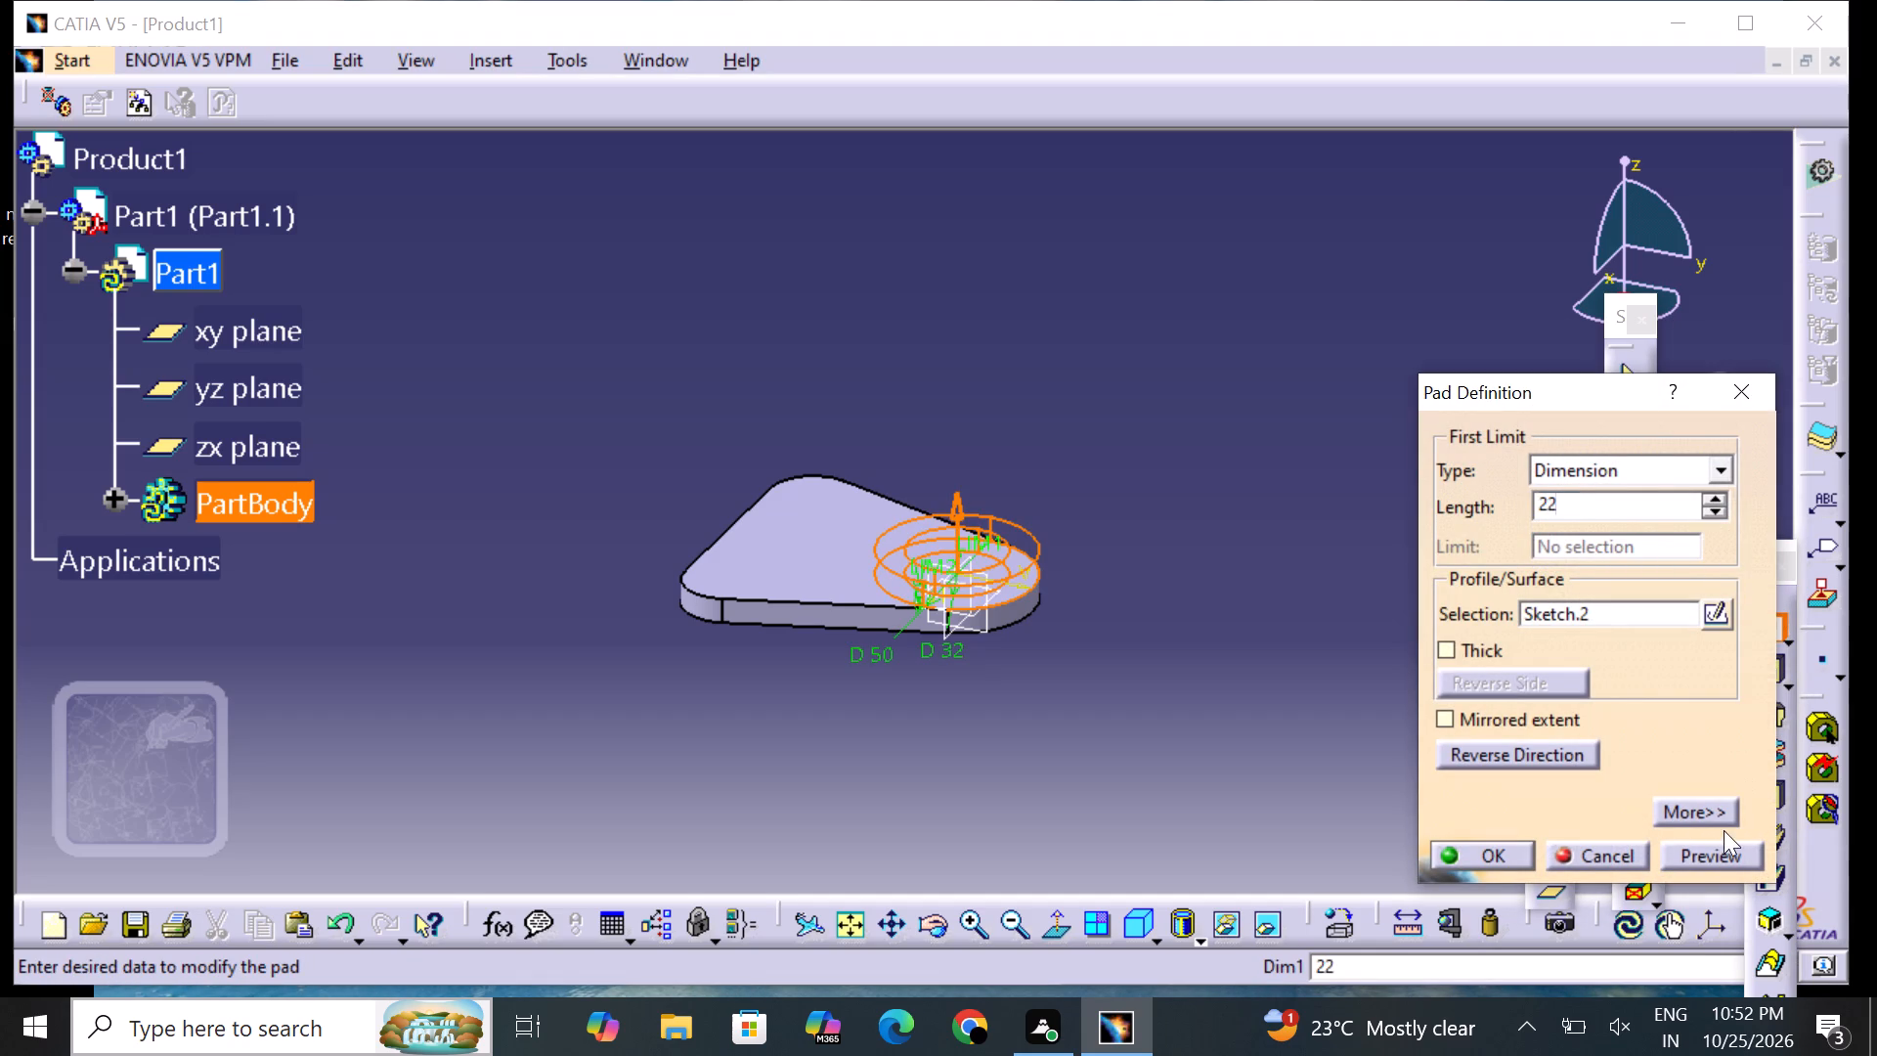
click(1705, 856)
click(1527, 856)
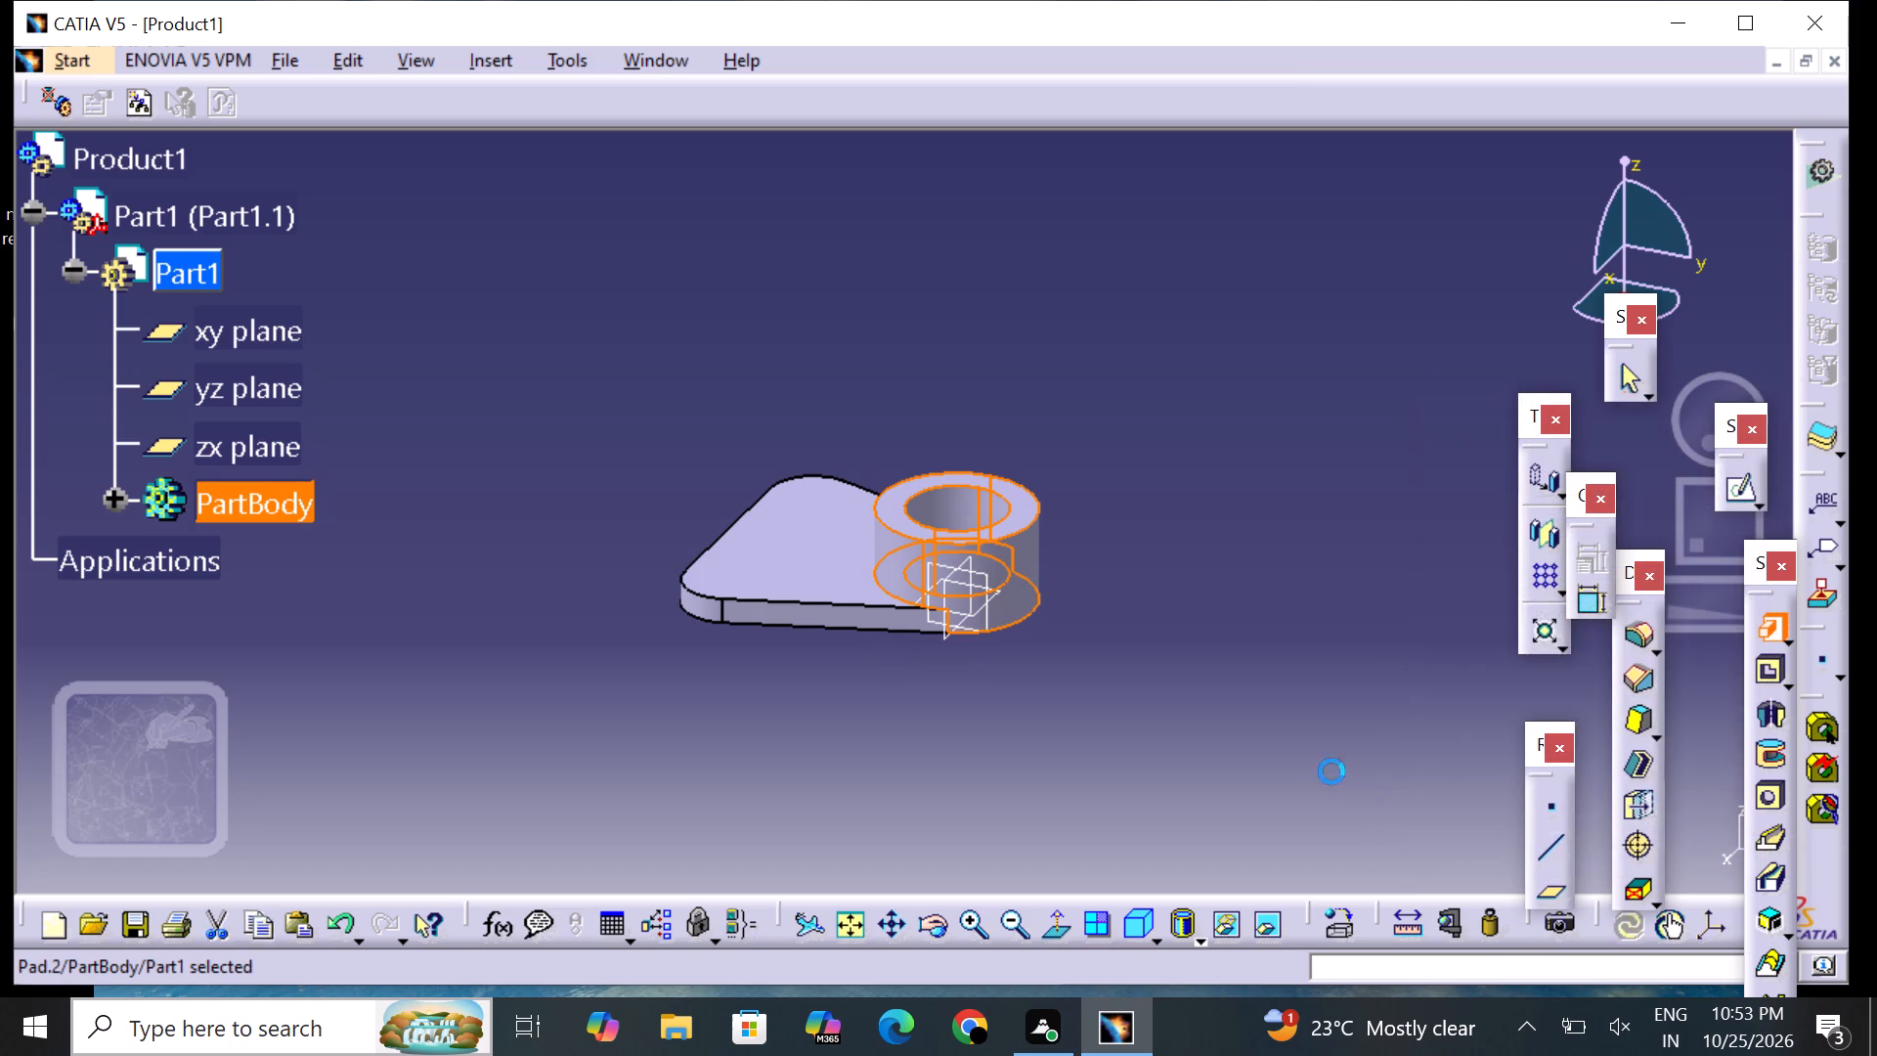
drag(1213, 679, 1225, 614)
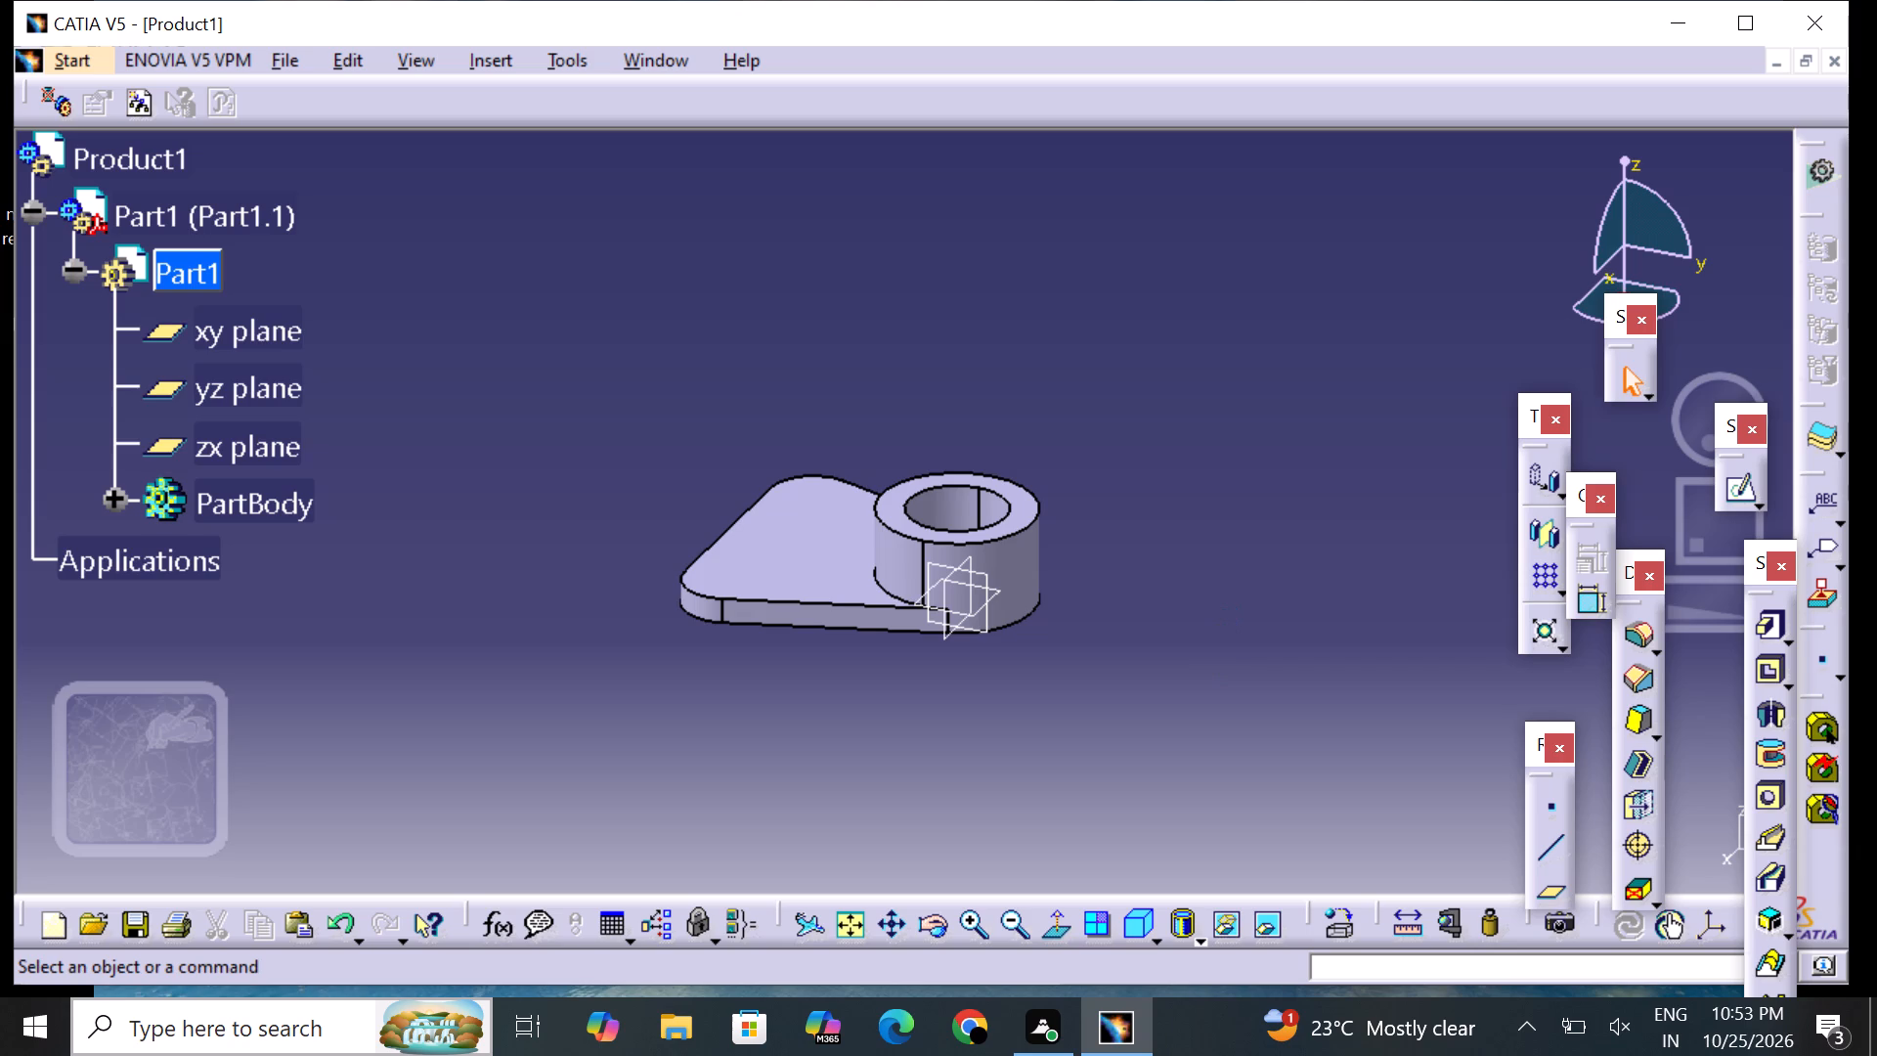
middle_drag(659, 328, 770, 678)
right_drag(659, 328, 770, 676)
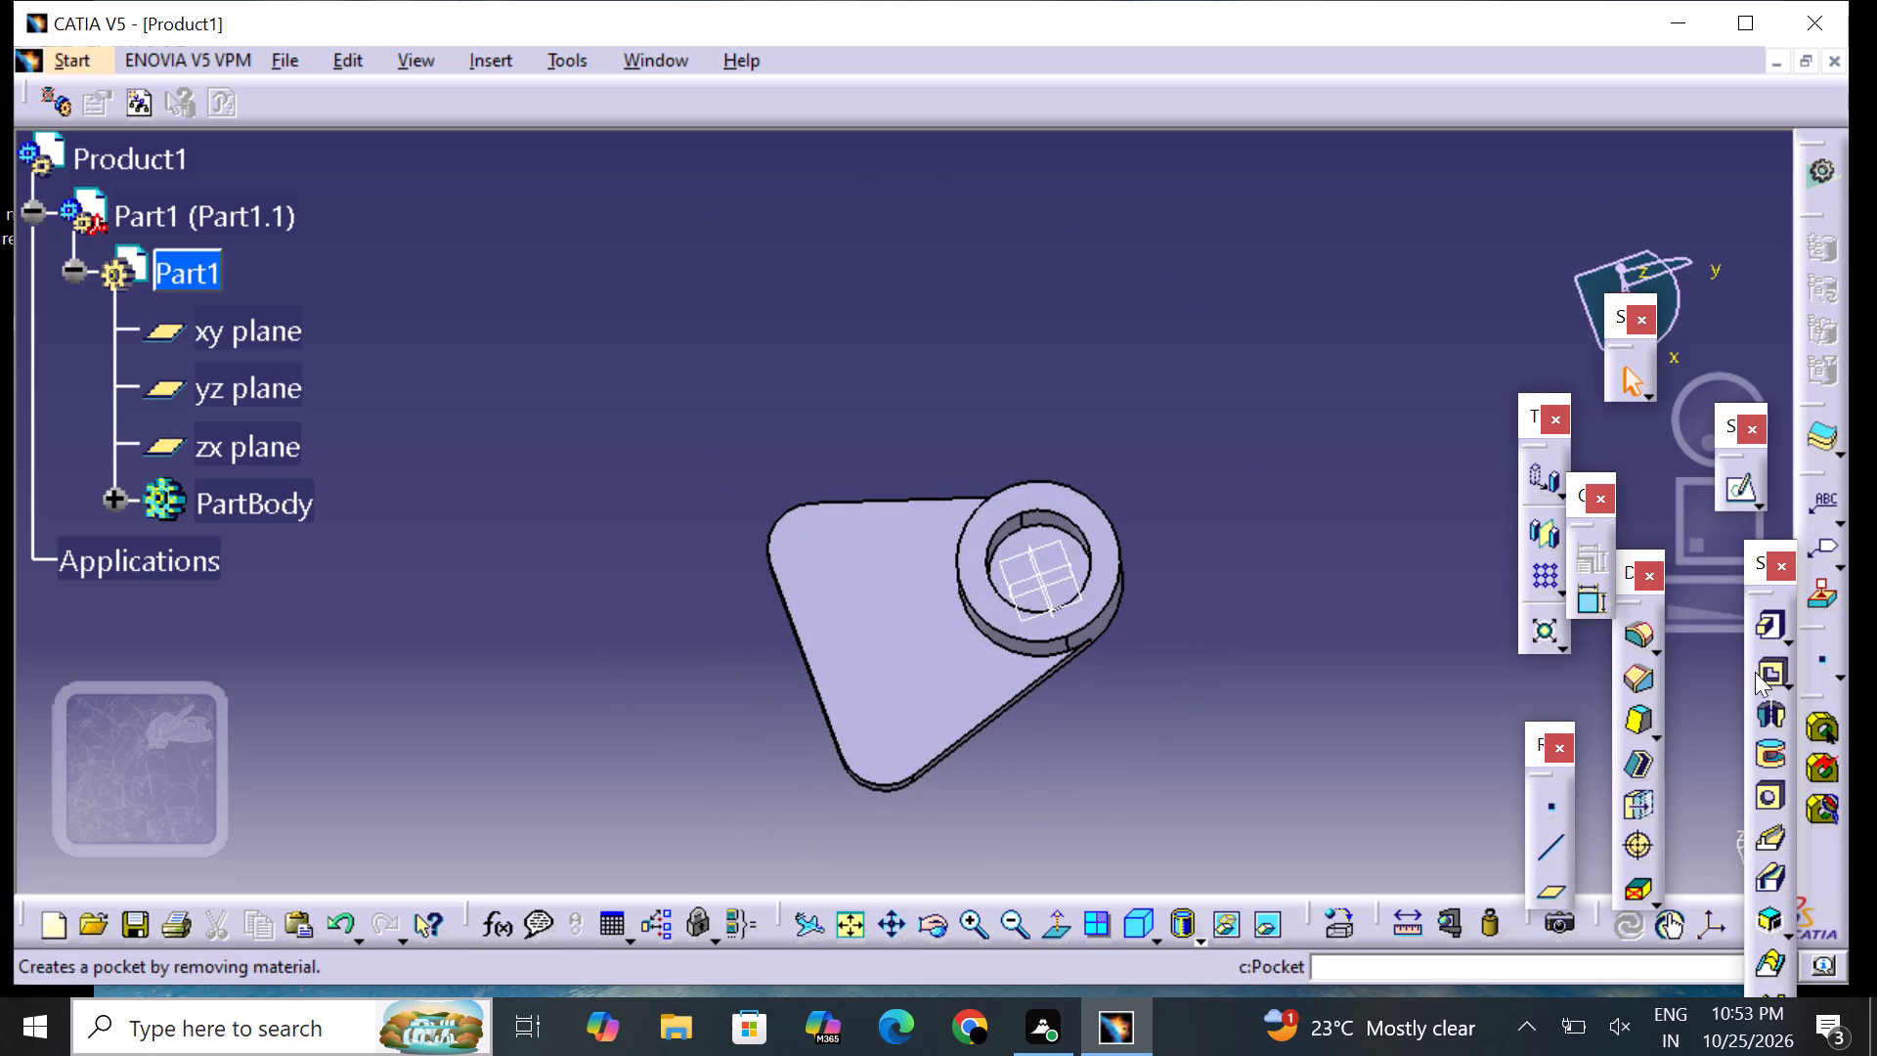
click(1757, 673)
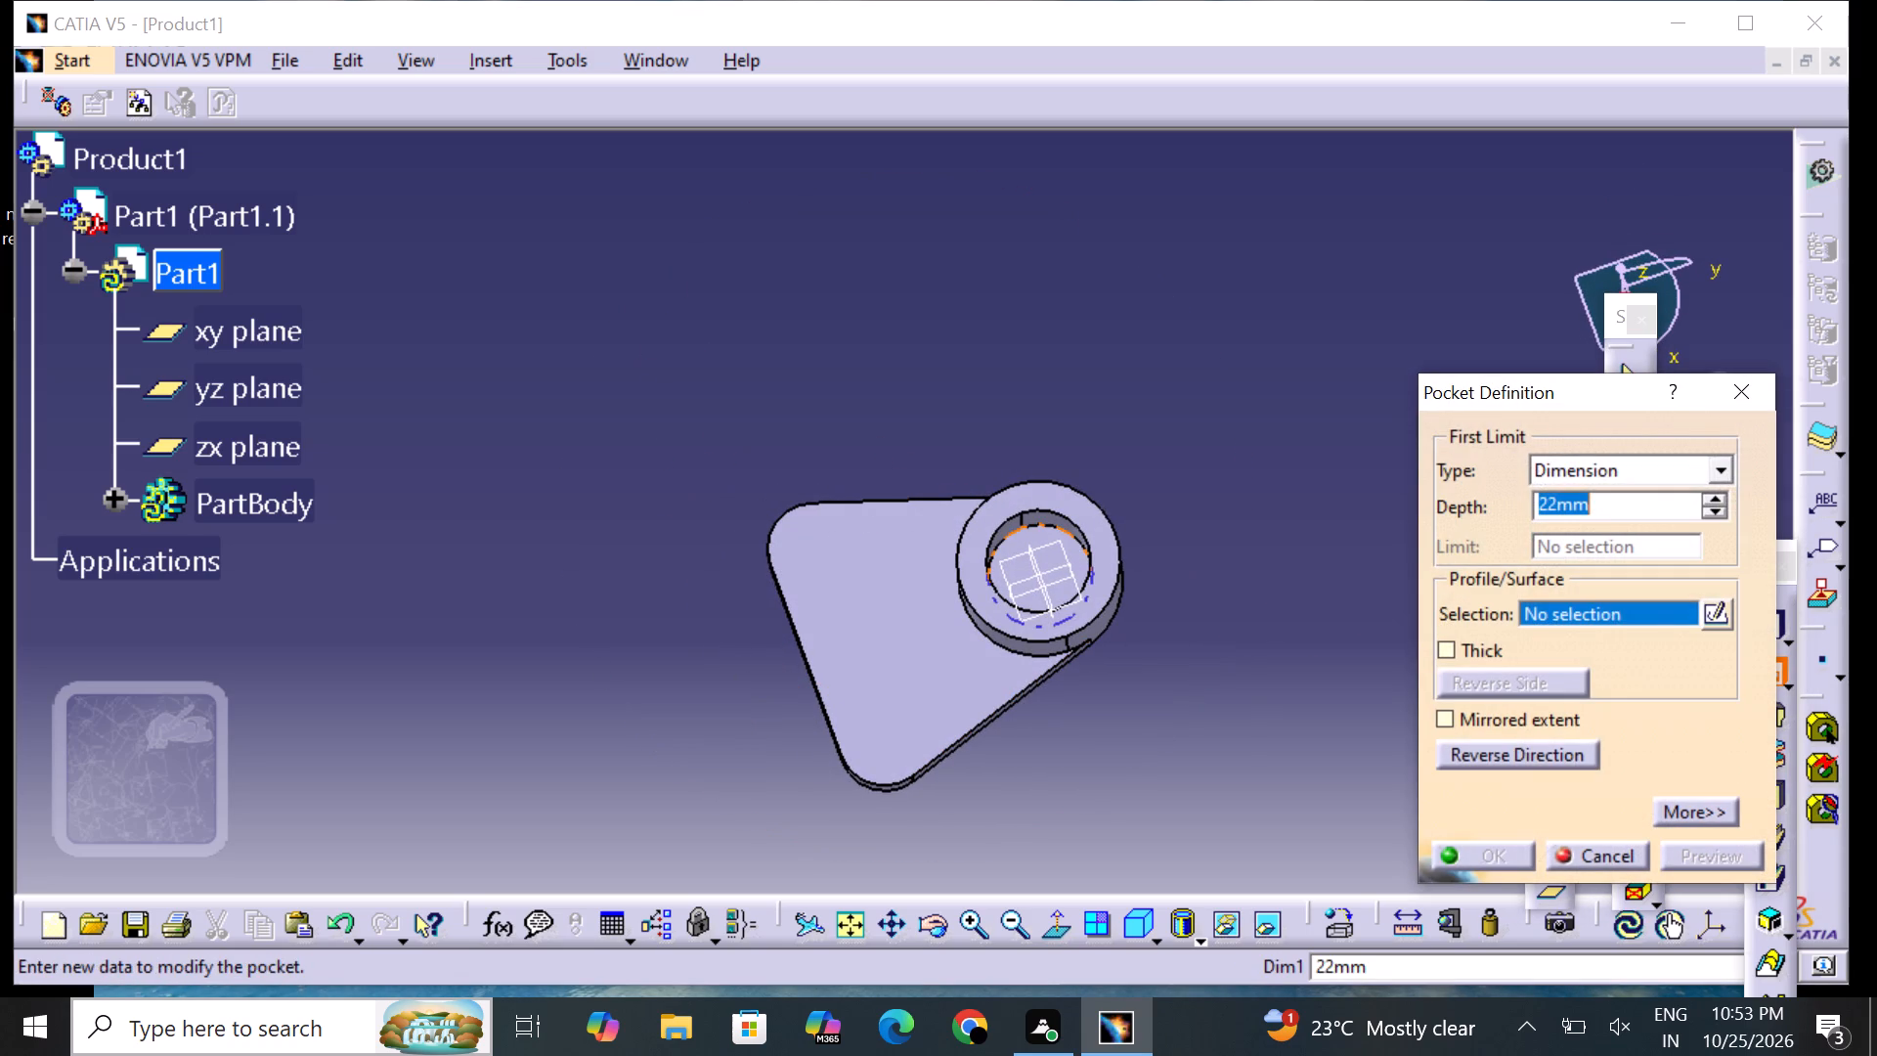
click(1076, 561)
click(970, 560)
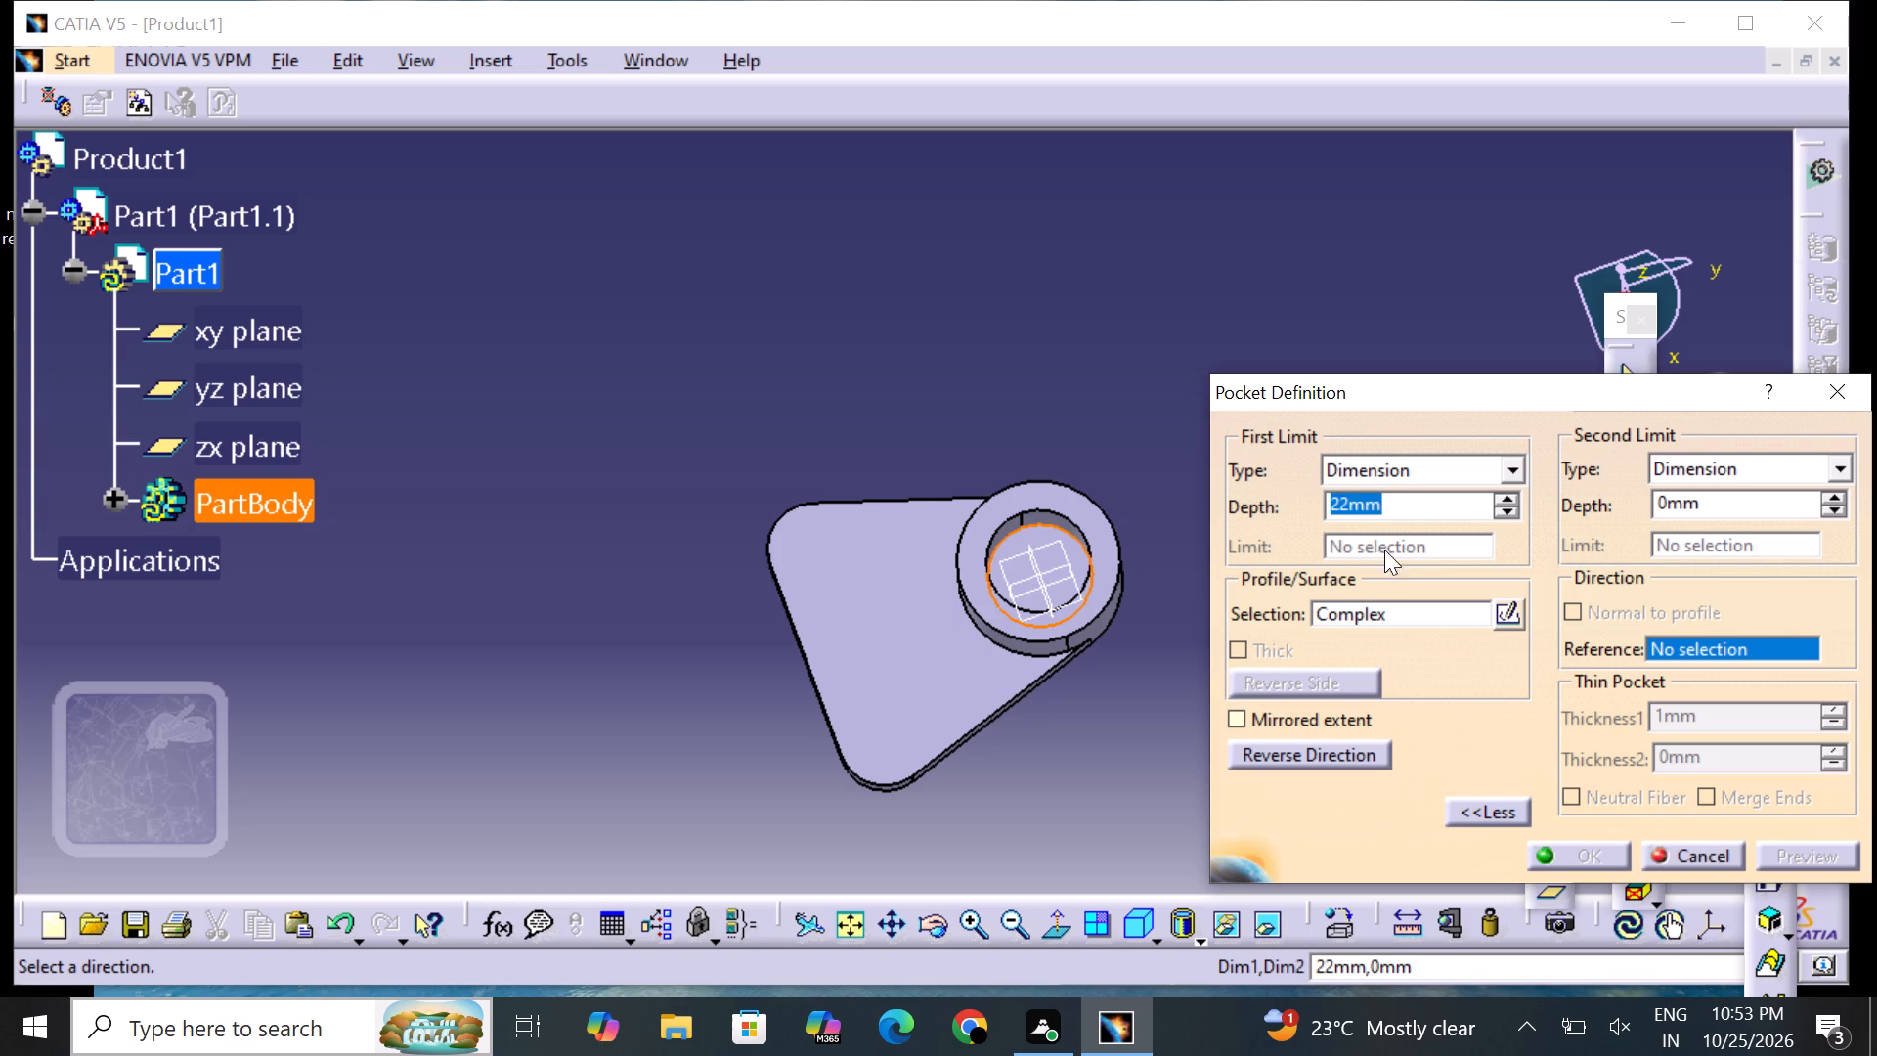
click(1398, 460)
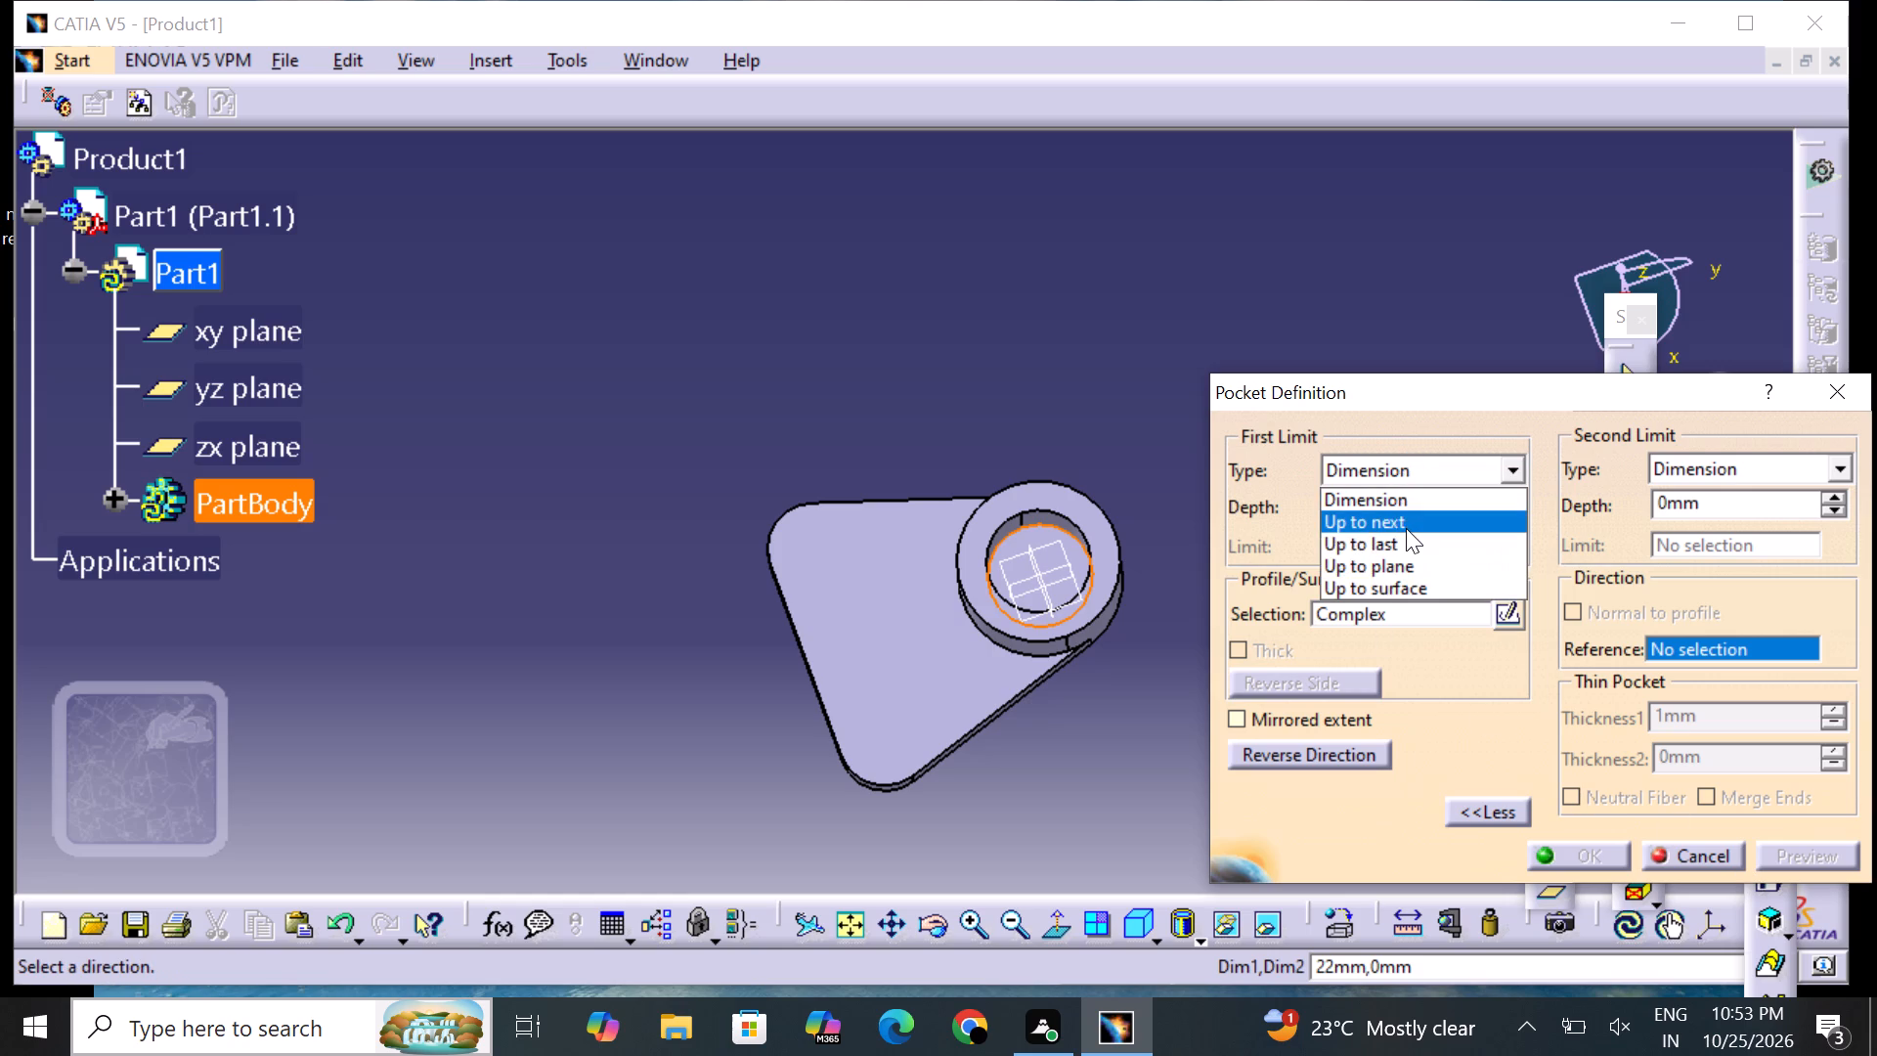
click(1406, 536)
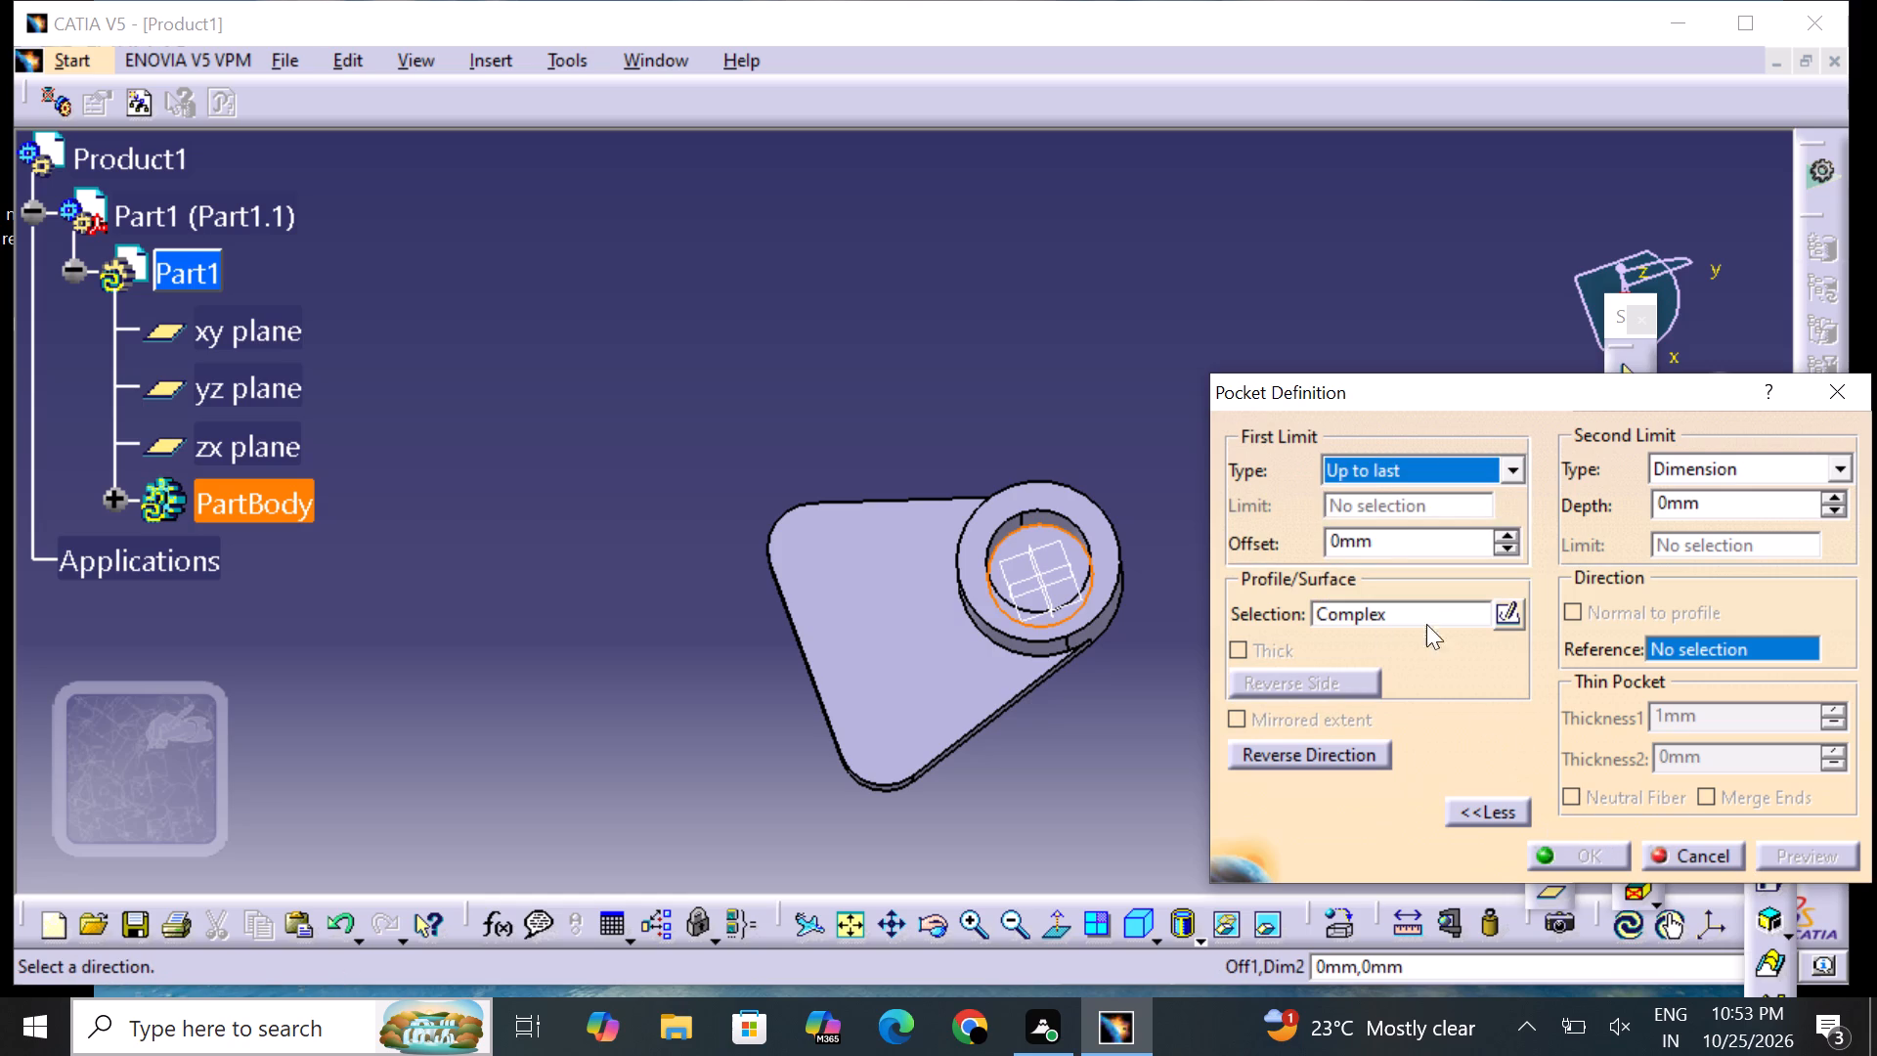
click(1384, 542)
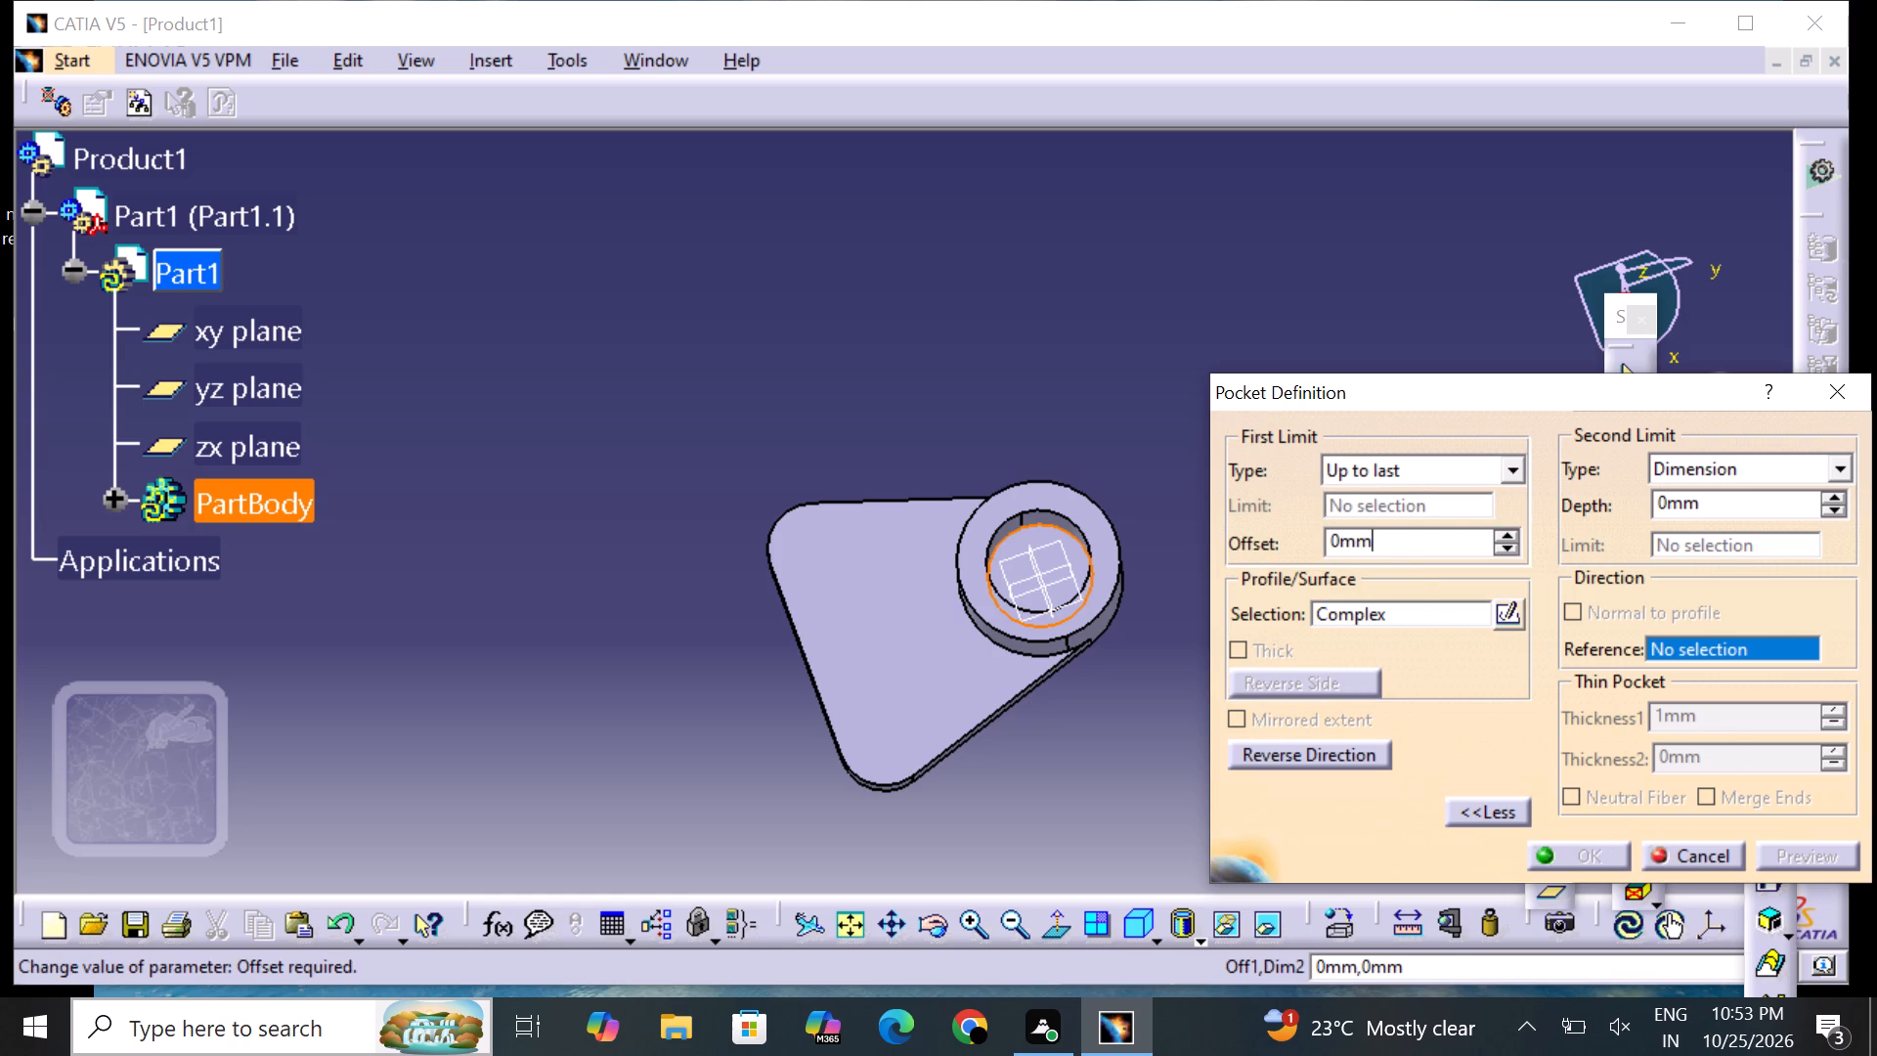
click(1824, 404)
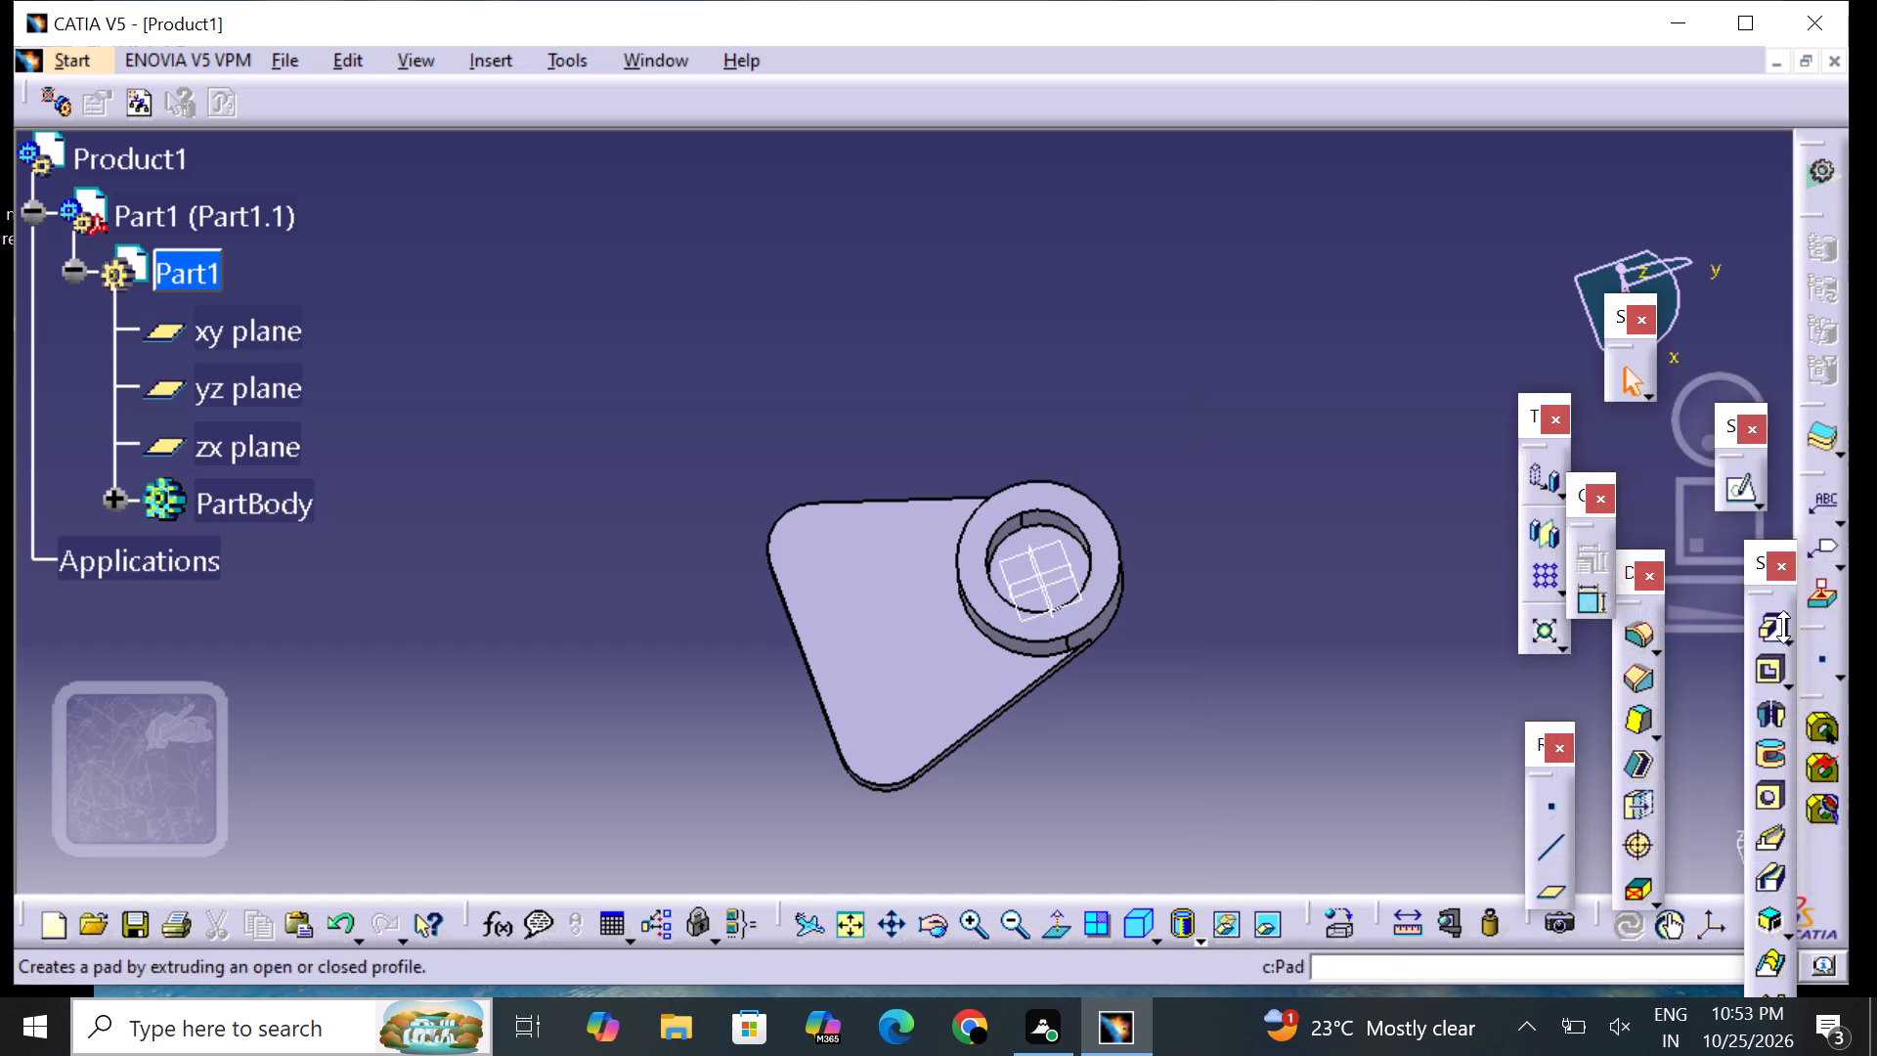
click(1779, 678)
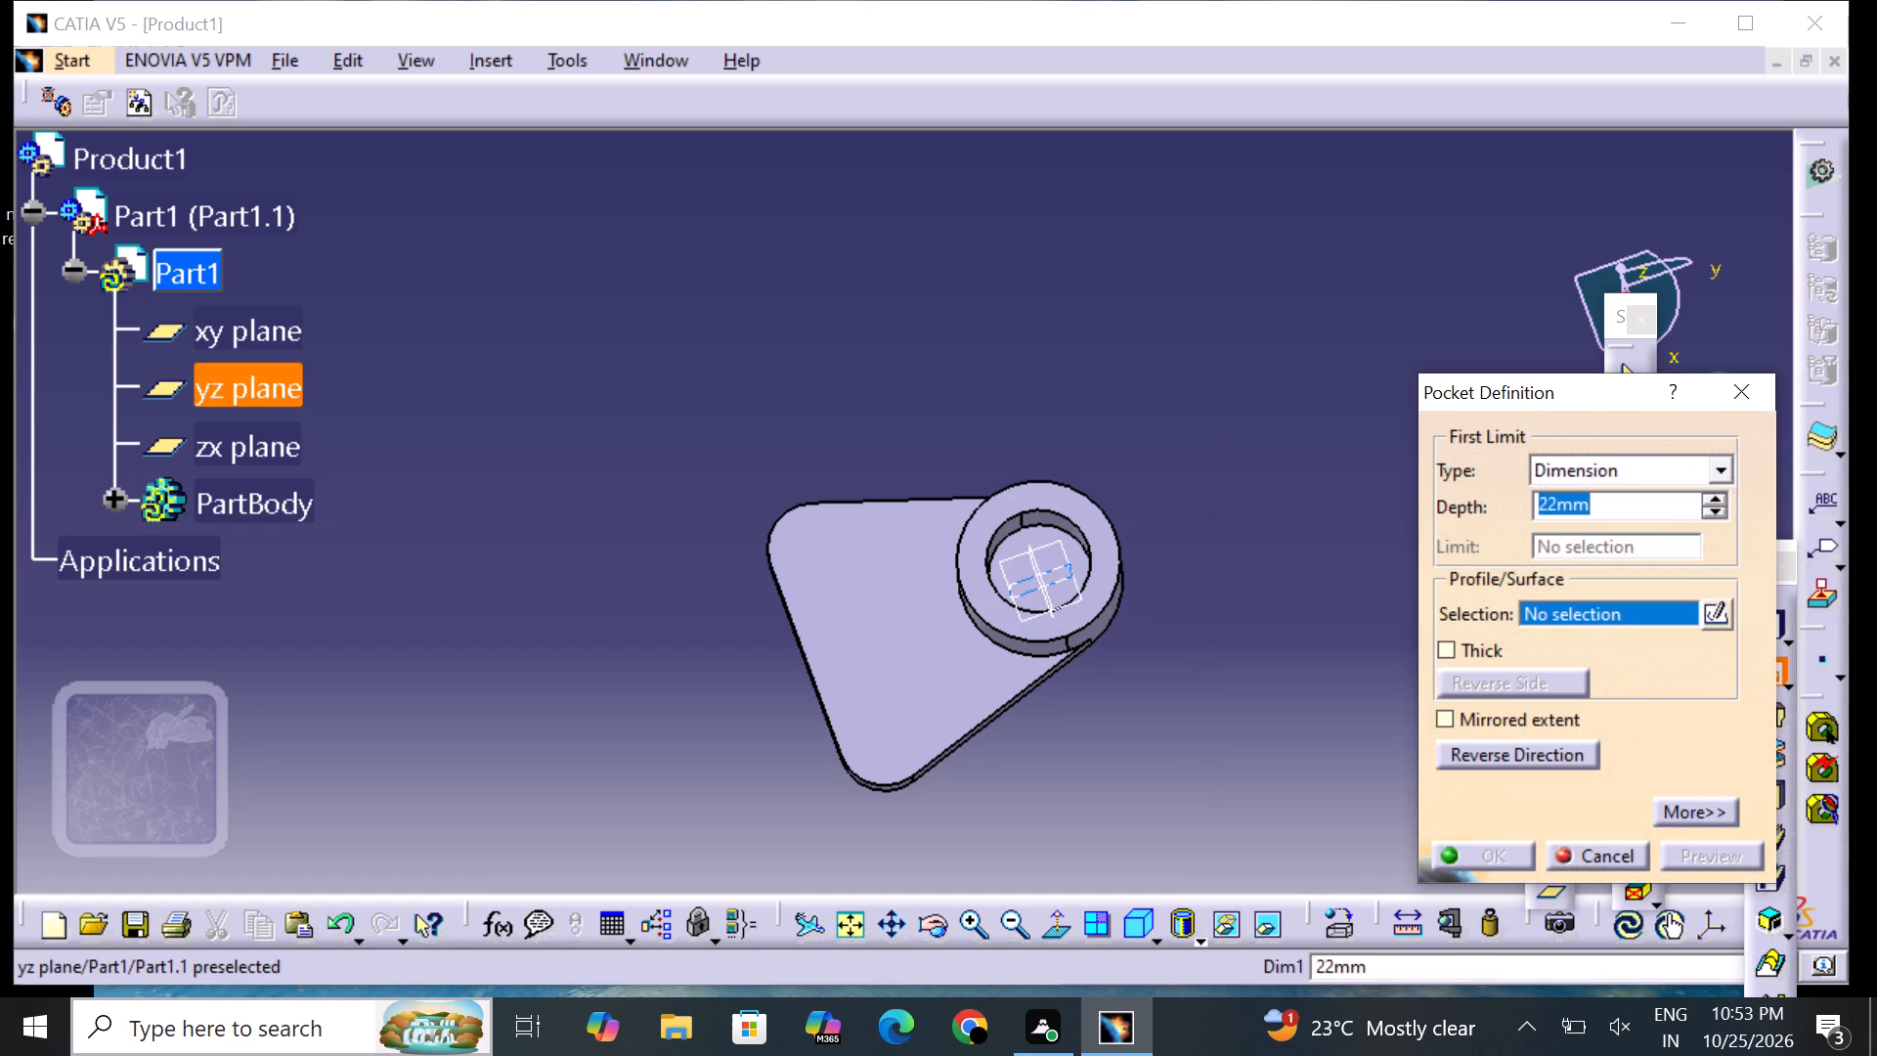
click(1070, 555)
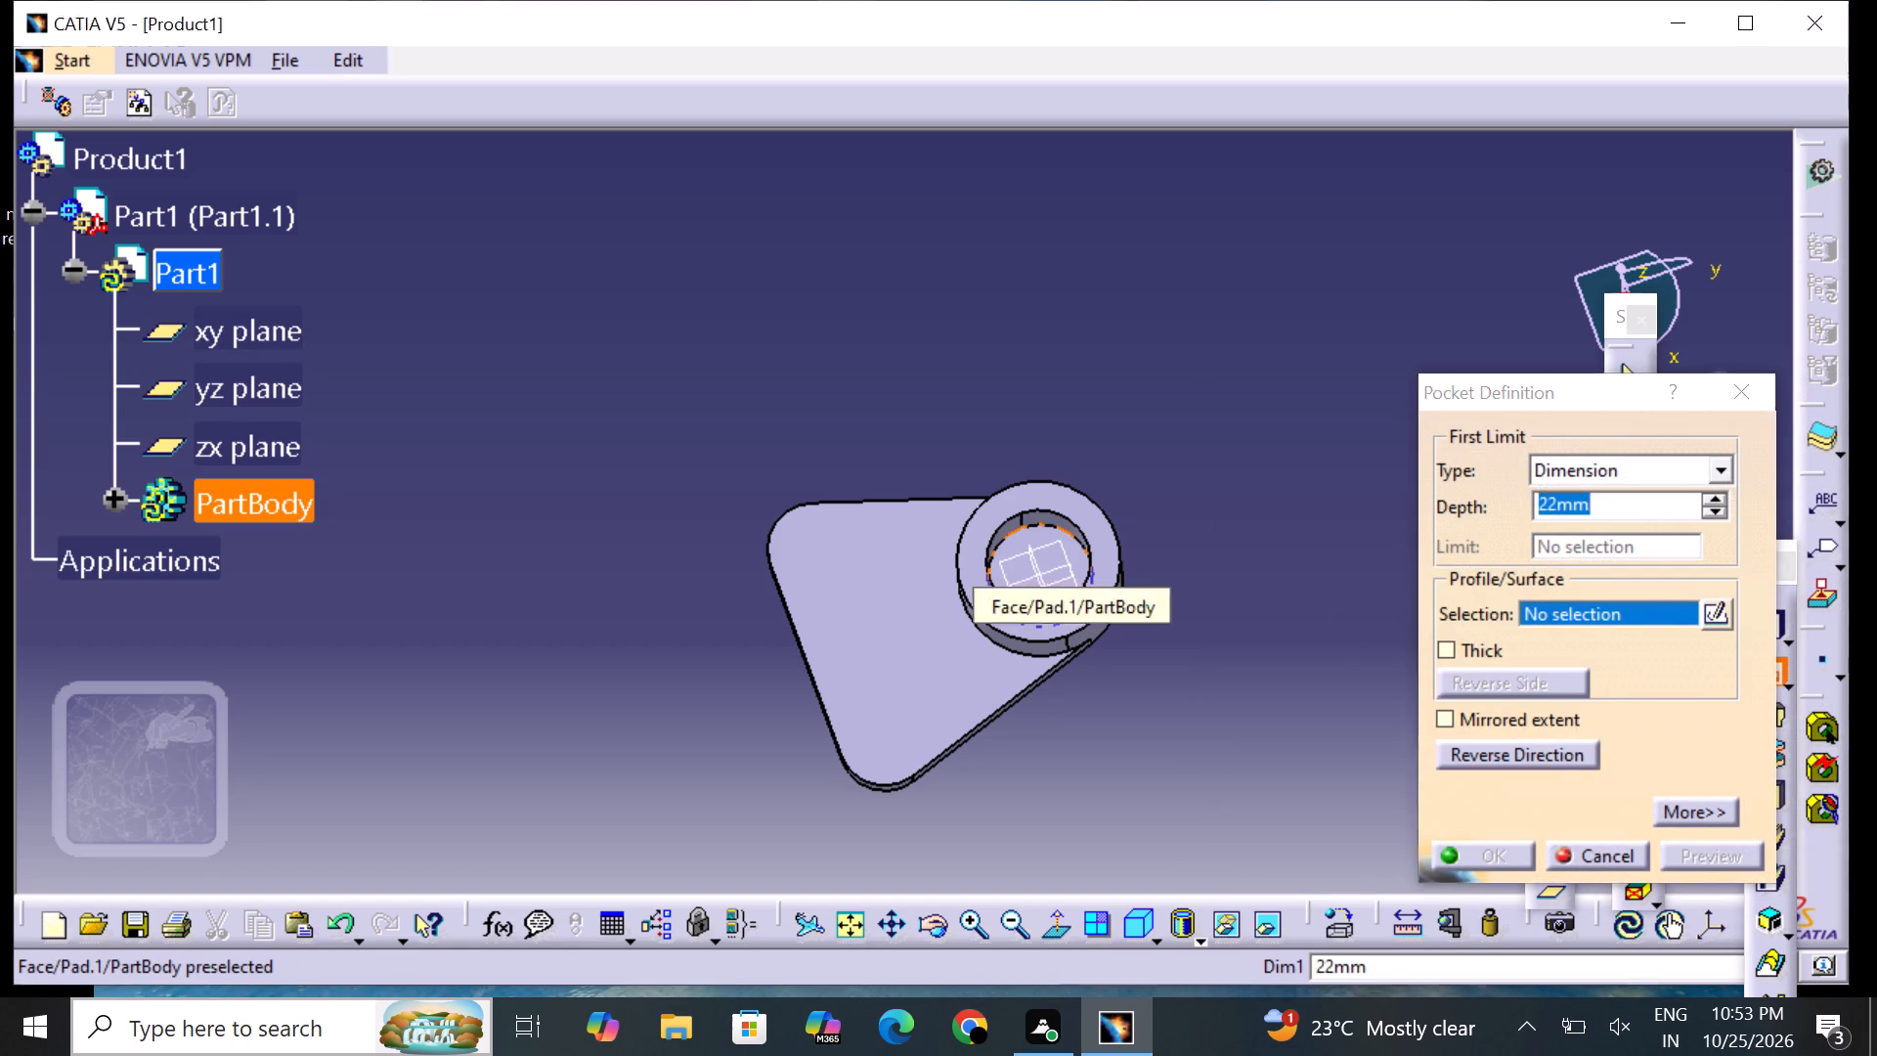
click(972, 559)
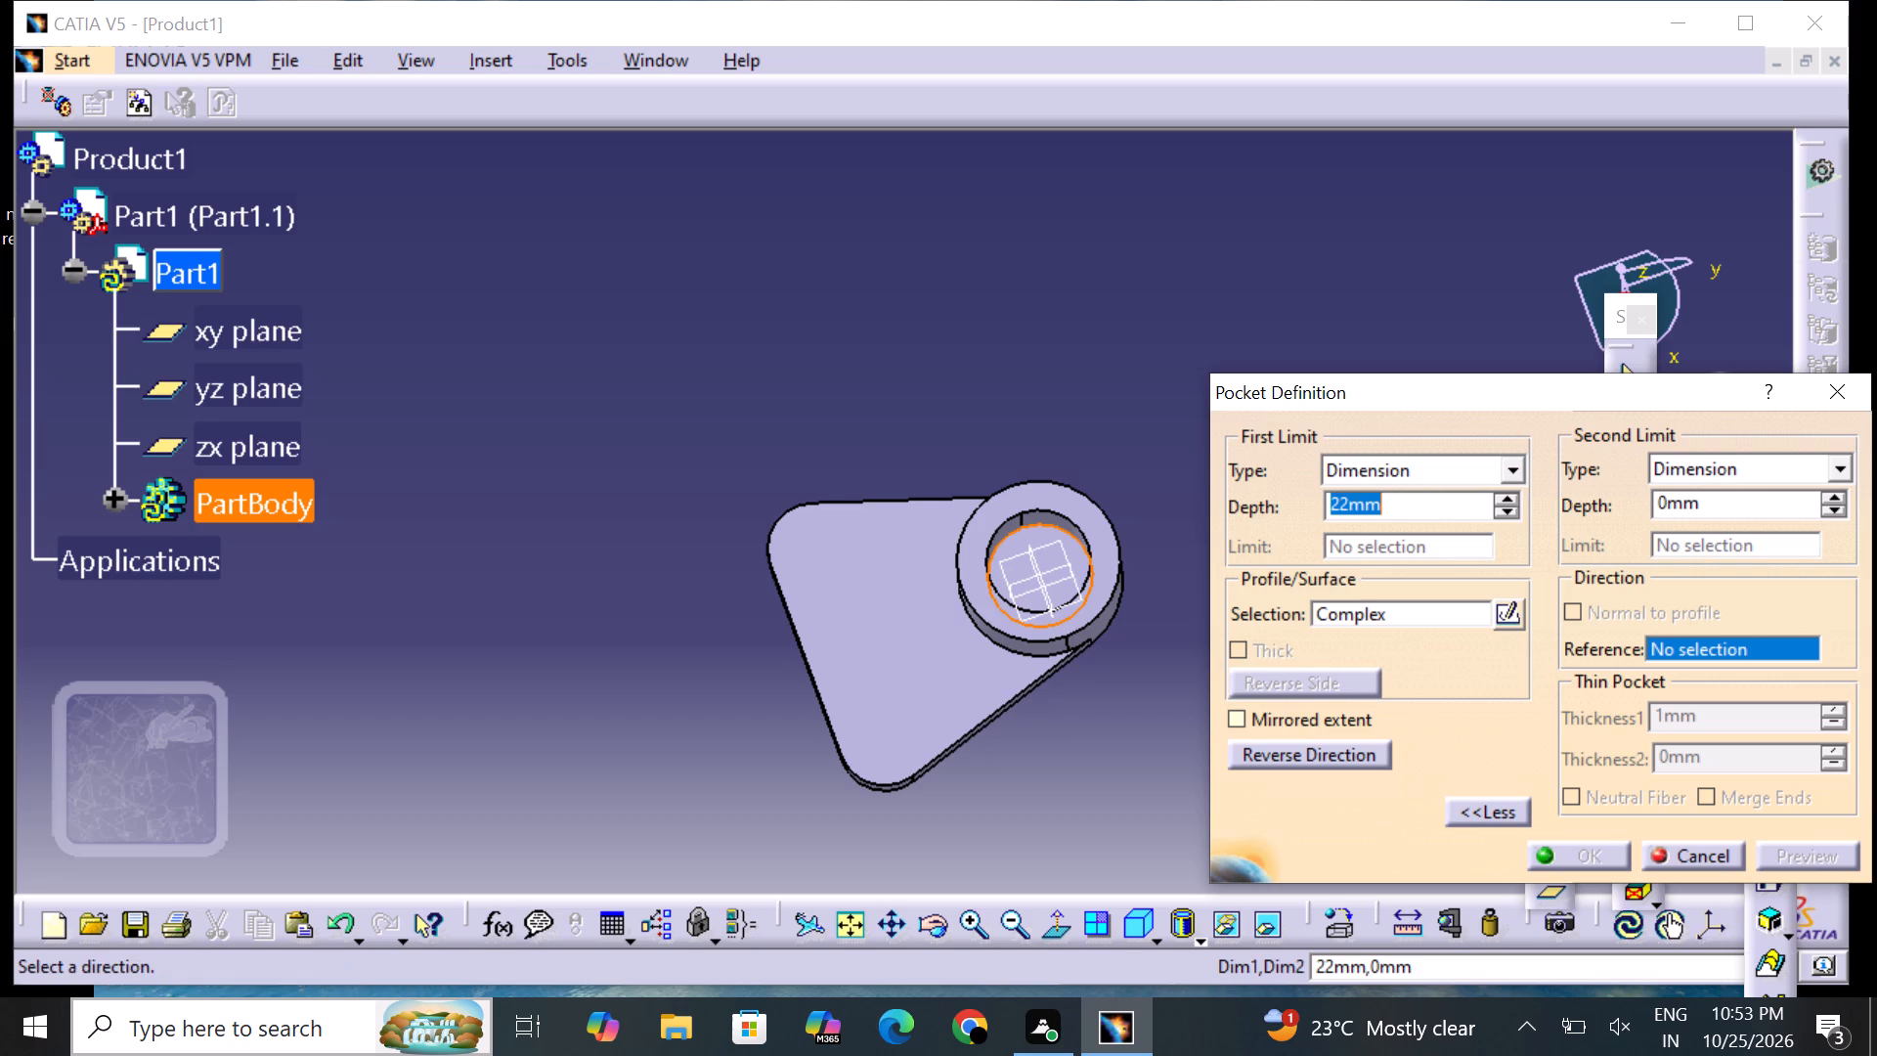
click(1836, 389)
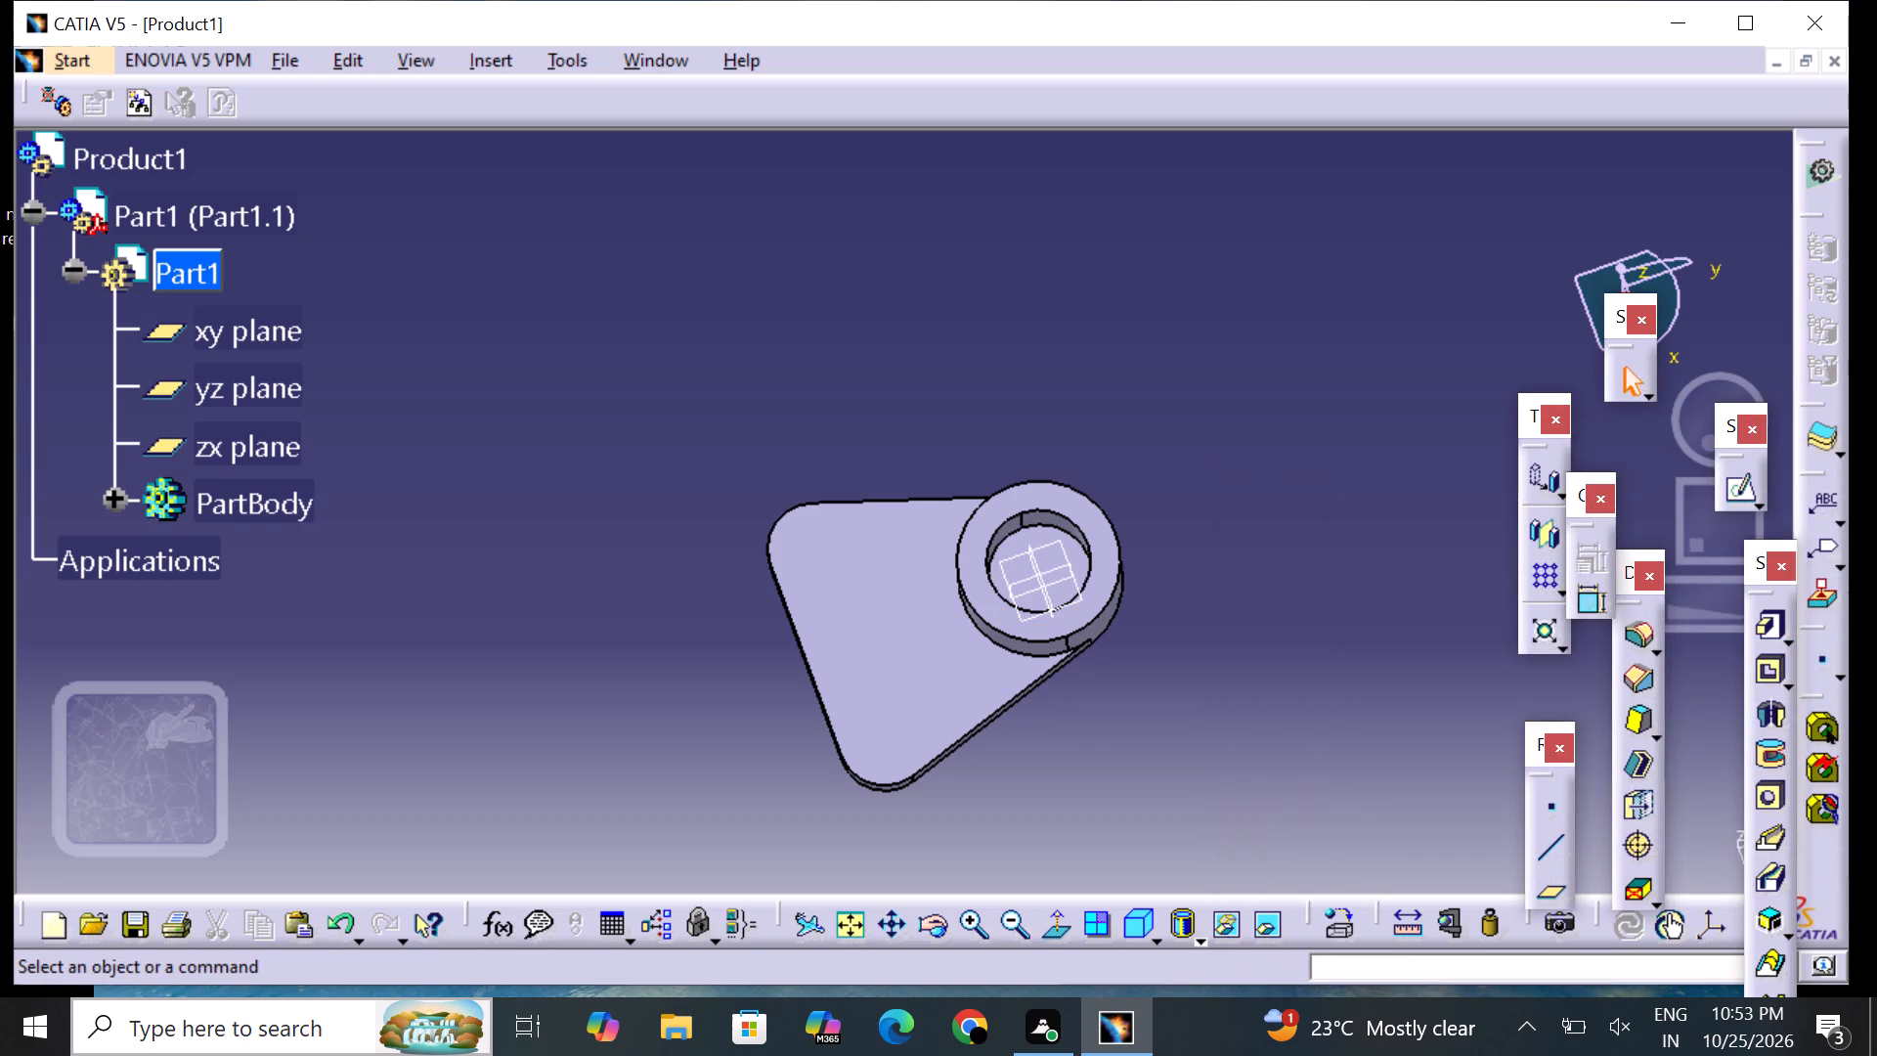
Examine the ring boss and its bore on the triangular plate from several angles.
middle_drag(770, 333, 754, 399)
right_drag(770, 333, 754, 399)
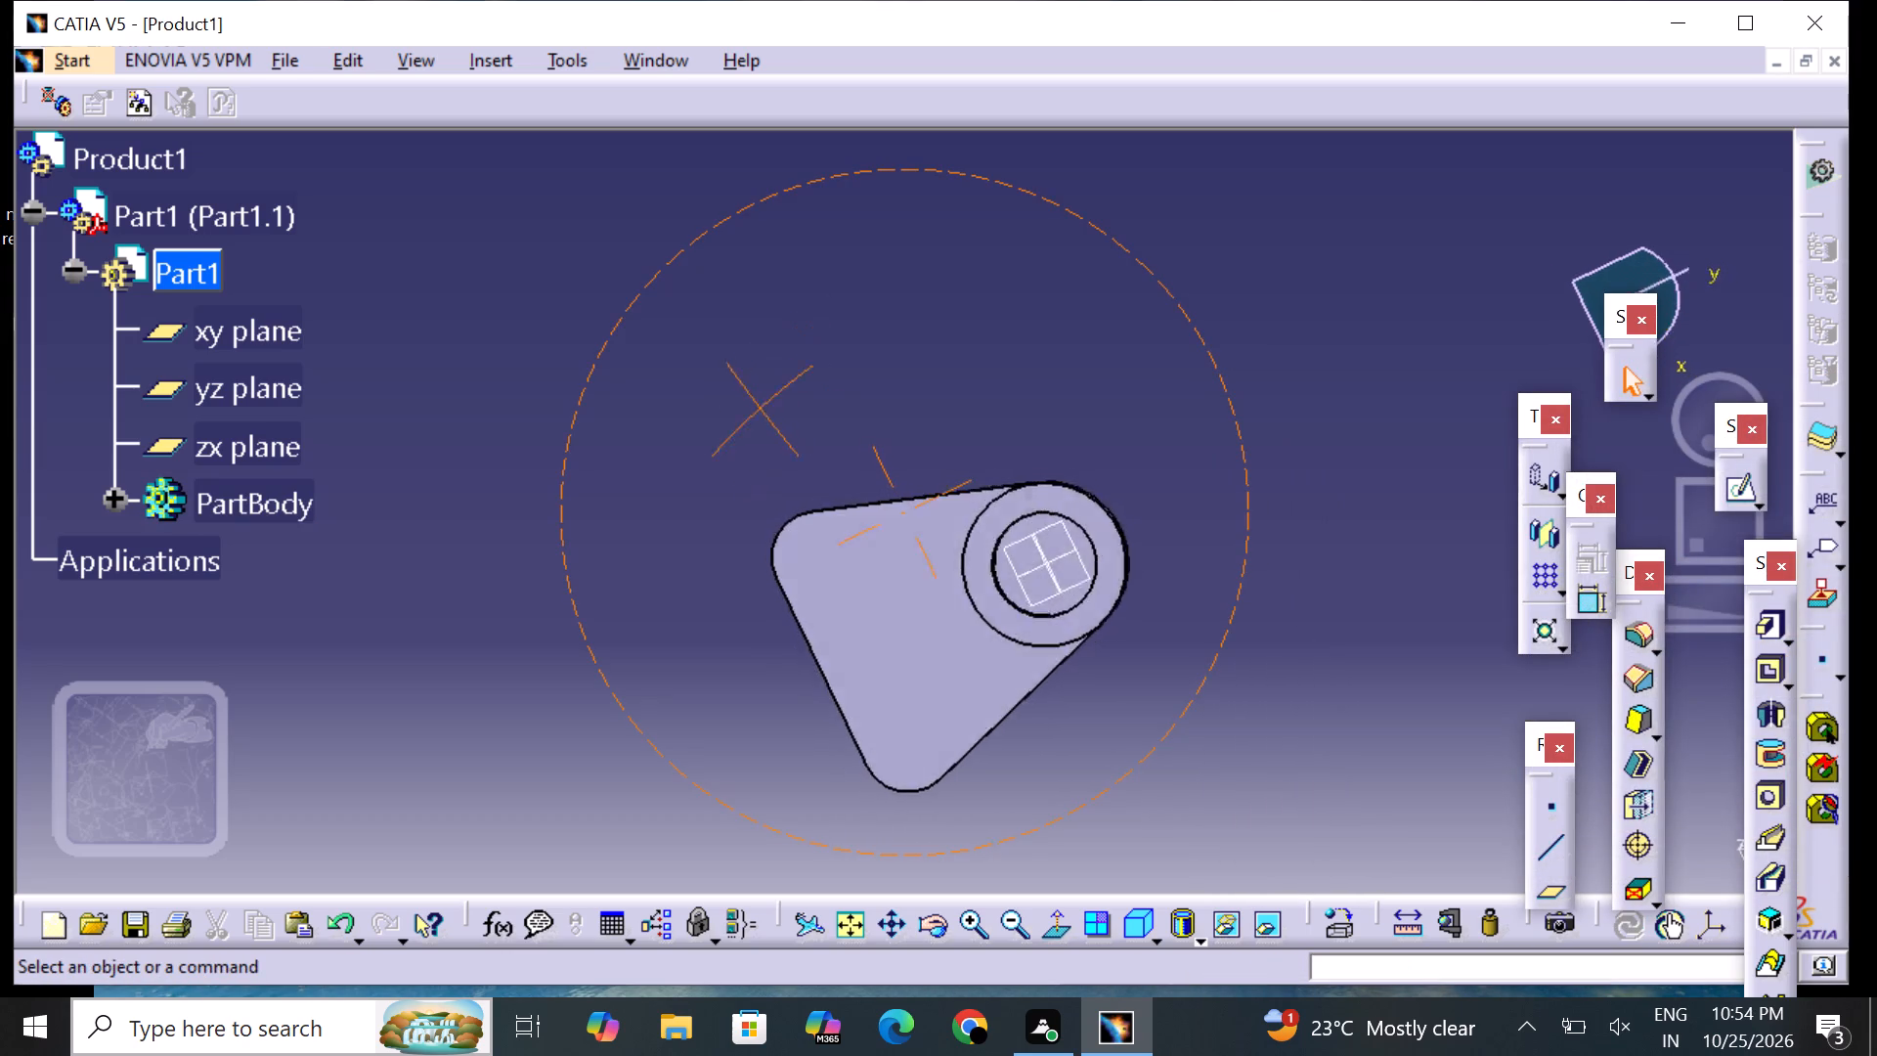
middle_drag(754, 399, 724, 335)
right_drag(754, 399, 724, 335)
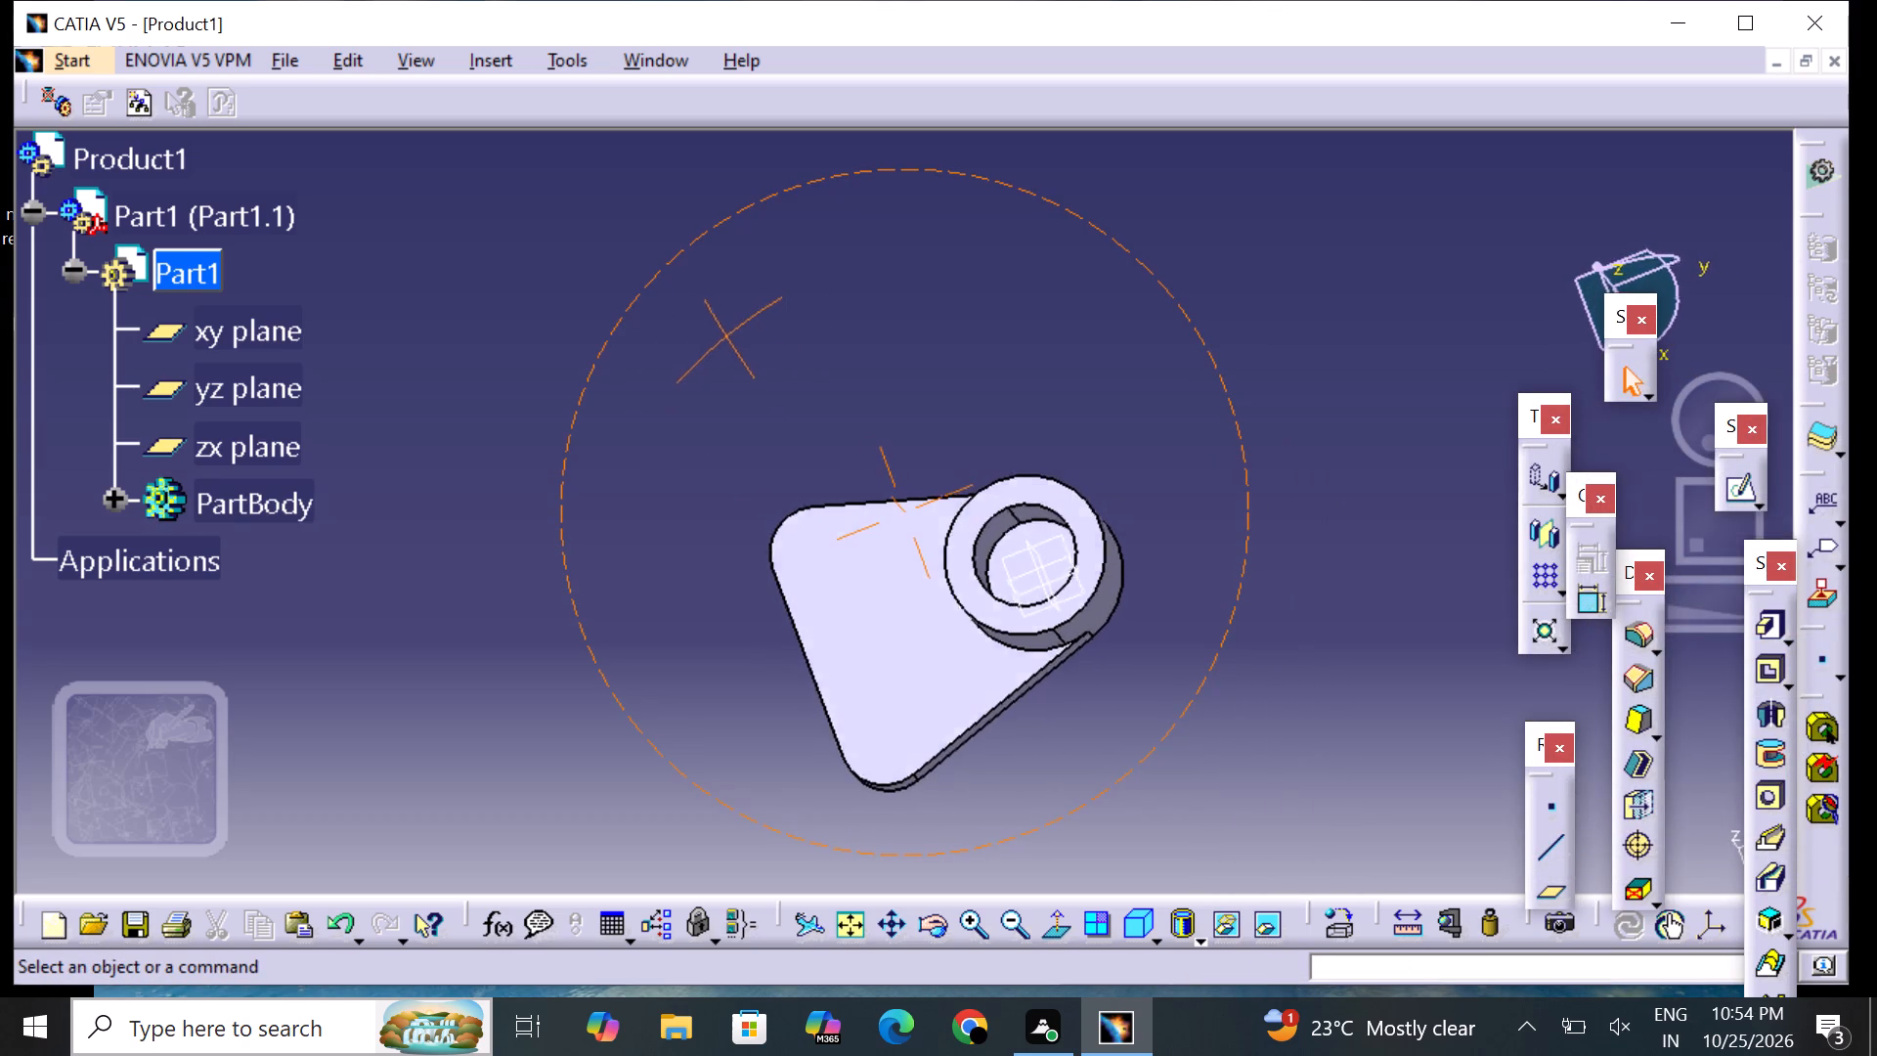
middle_drag(724, 335, 698, 351)
right_drag(724, 335, 698, 351)
middle_drag(758, 319, 758, 332)
right_drag(758, 319, 758, 332)
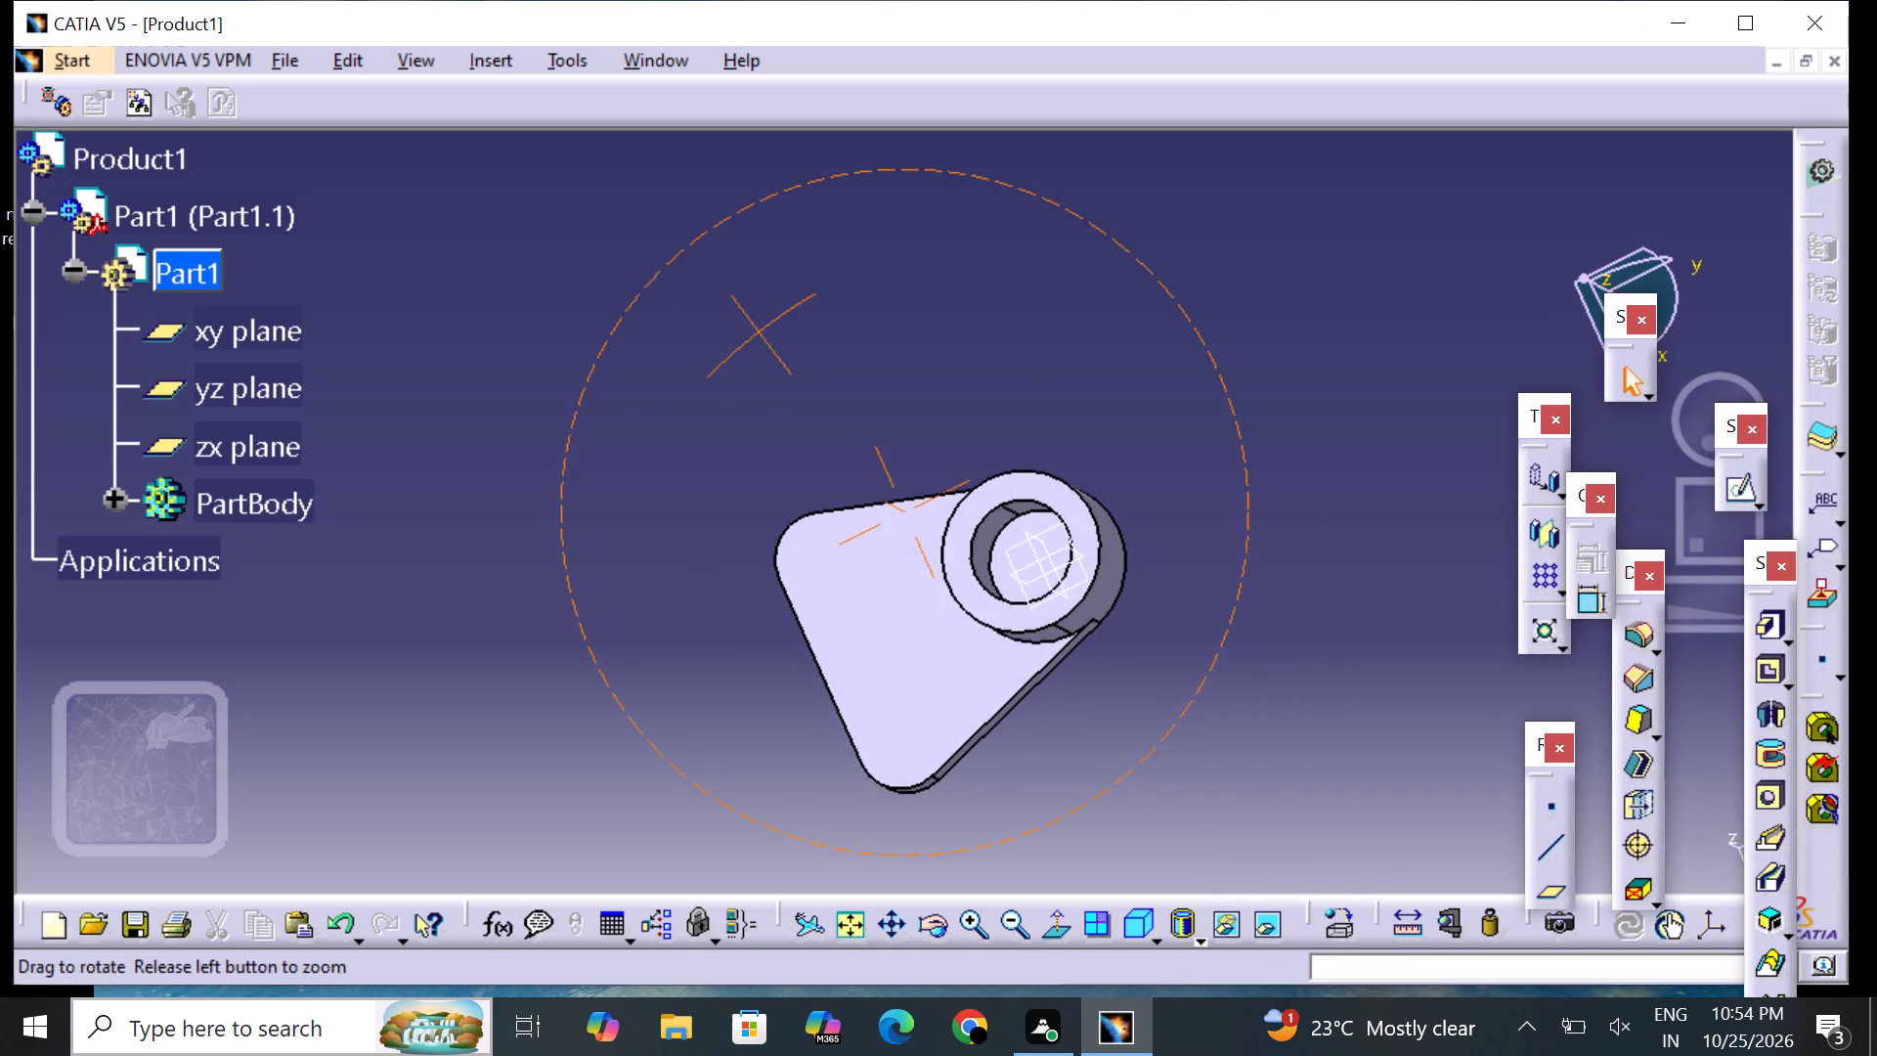
middle_drag(758, 332, 758, 333)
right_drag(758, 332, 758, 333)
middle_drag(1250, 497, 1266, 437)
right_drag(1250, 497, 1257, 437)
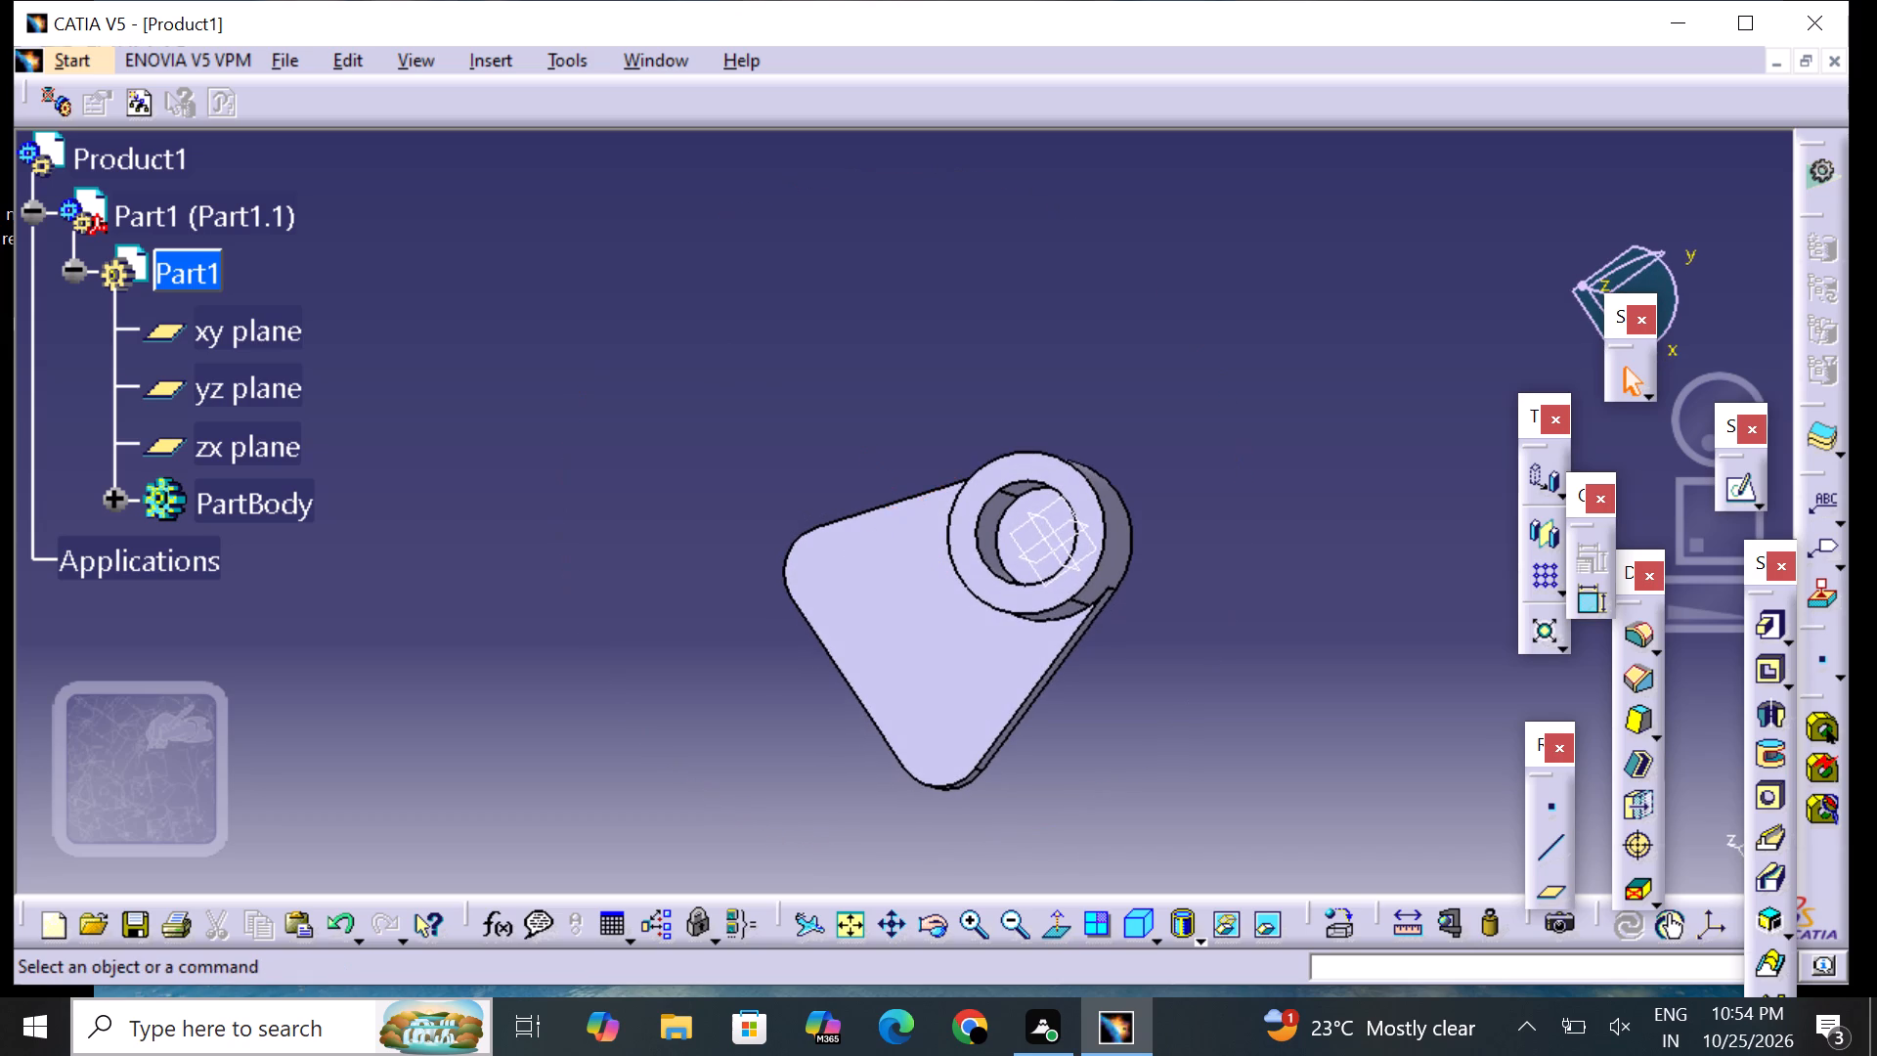
middle_drag(760, 487, 792, 390)
right_drag(761, 487, 792, 390)
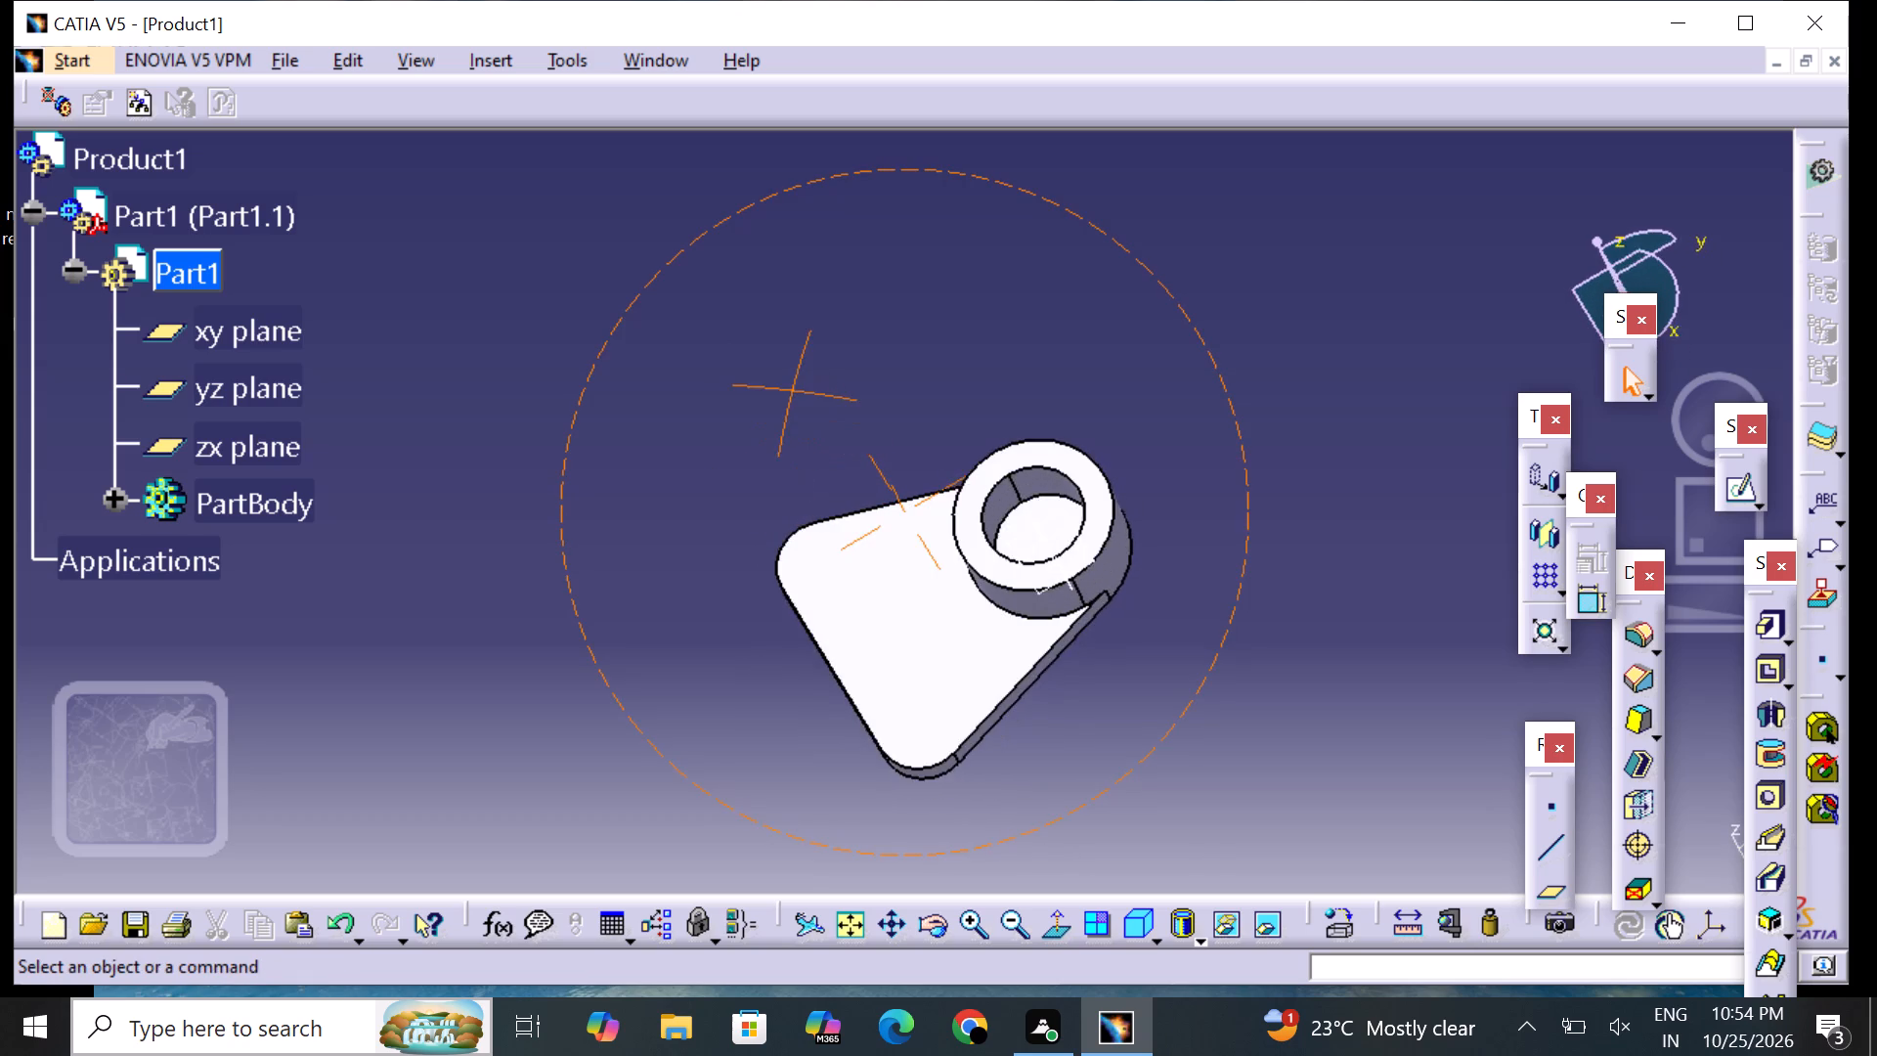
middle_drag(792, 390, 783, 363)
right_drag(792, 390, 774, 374)
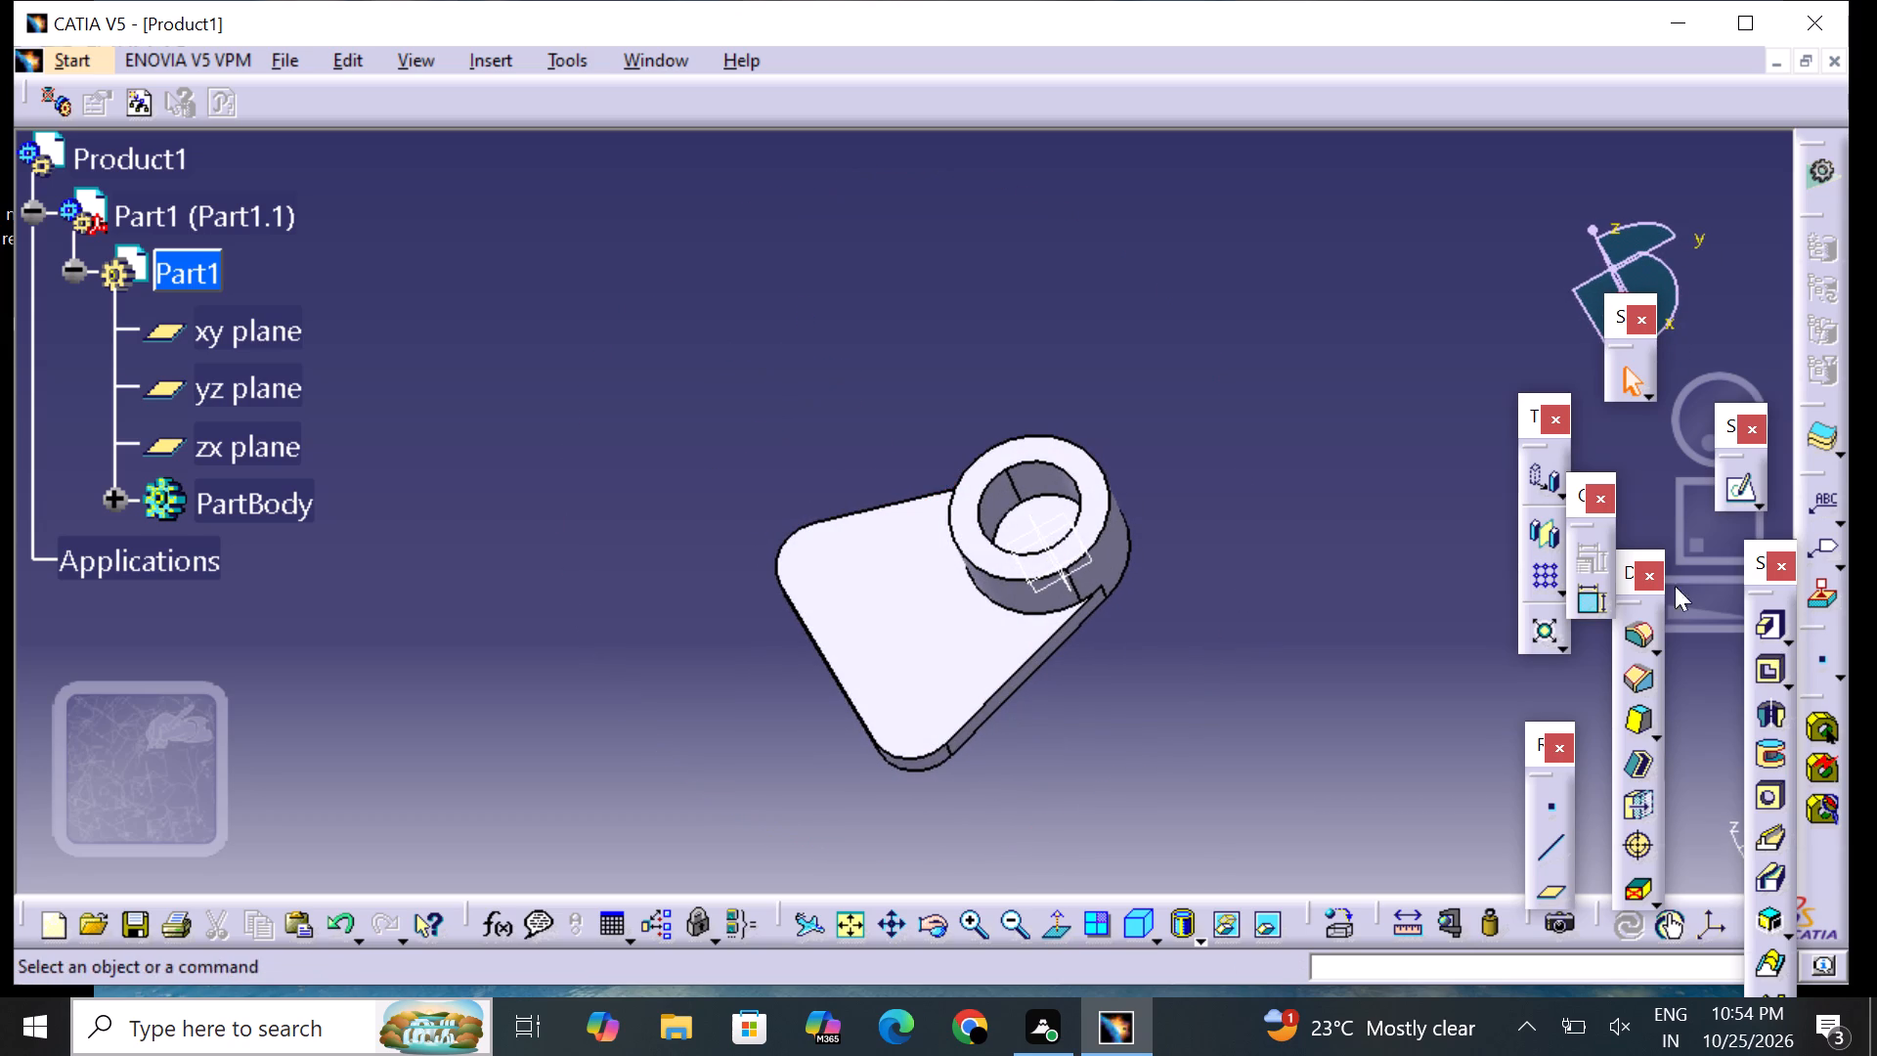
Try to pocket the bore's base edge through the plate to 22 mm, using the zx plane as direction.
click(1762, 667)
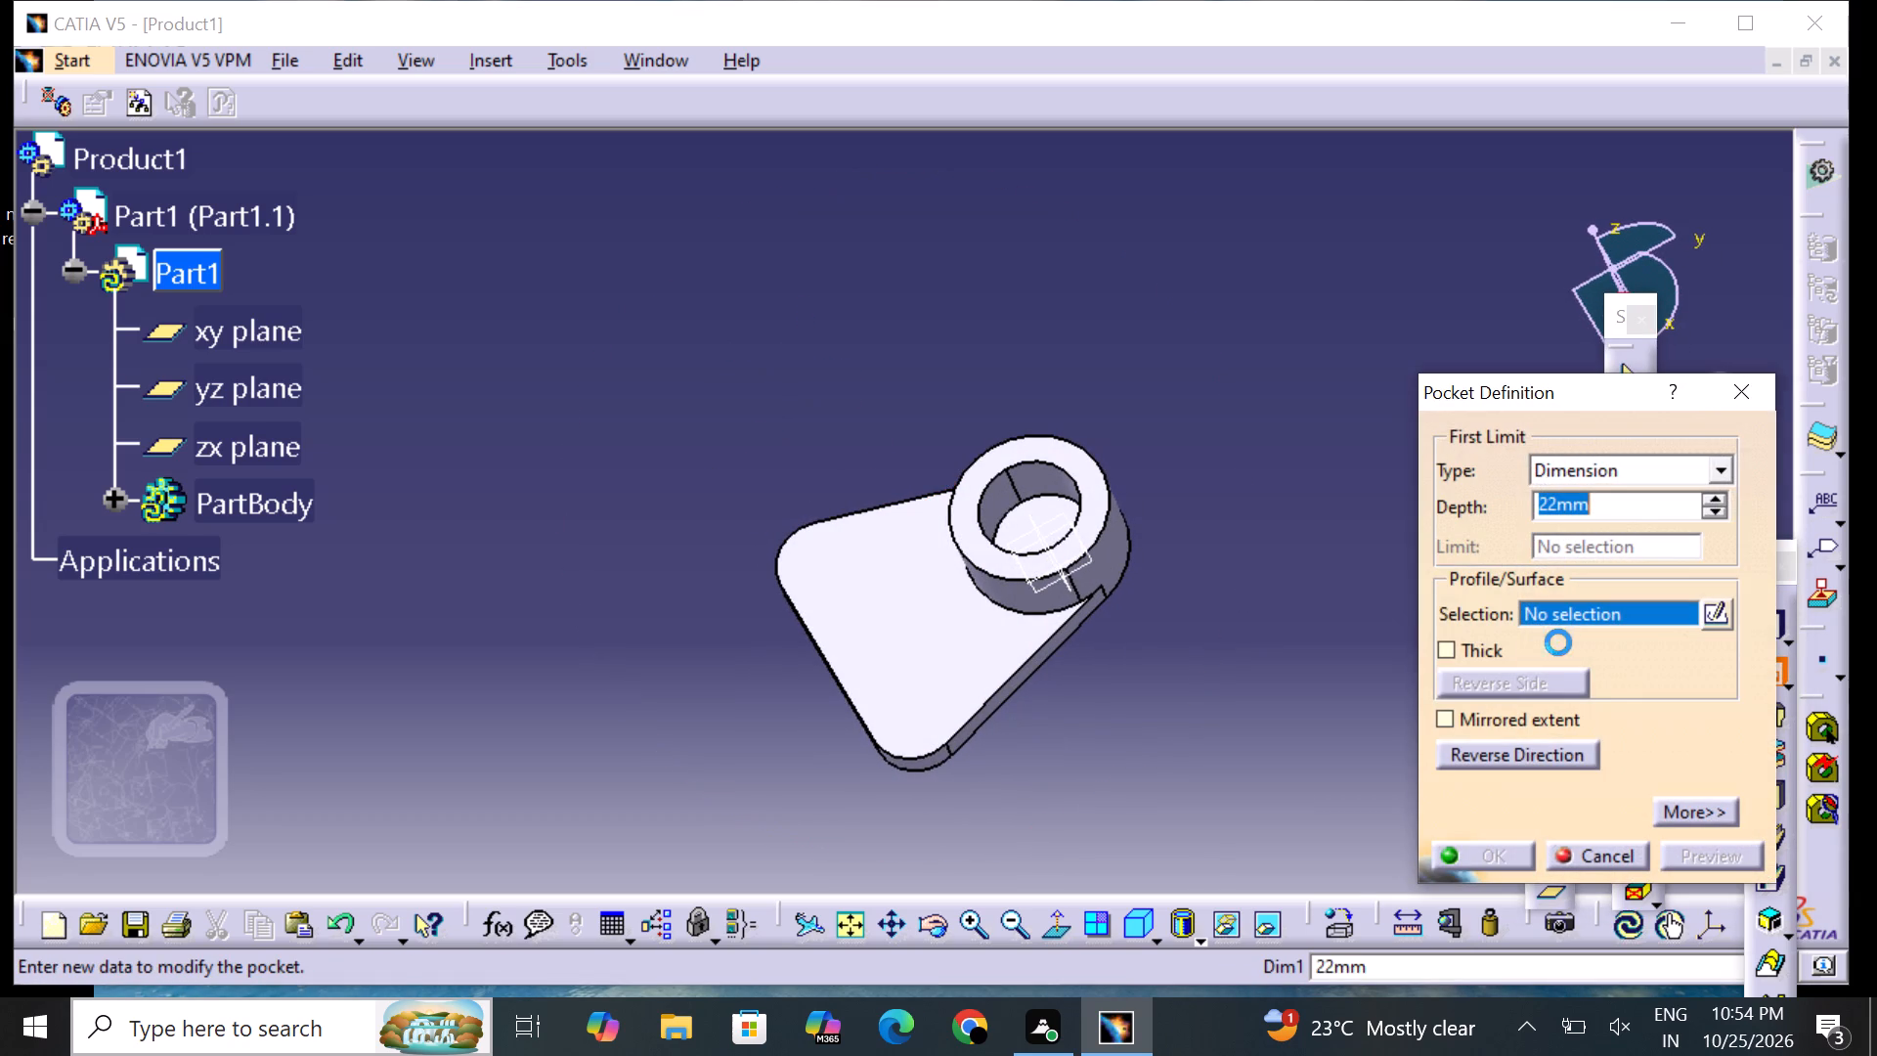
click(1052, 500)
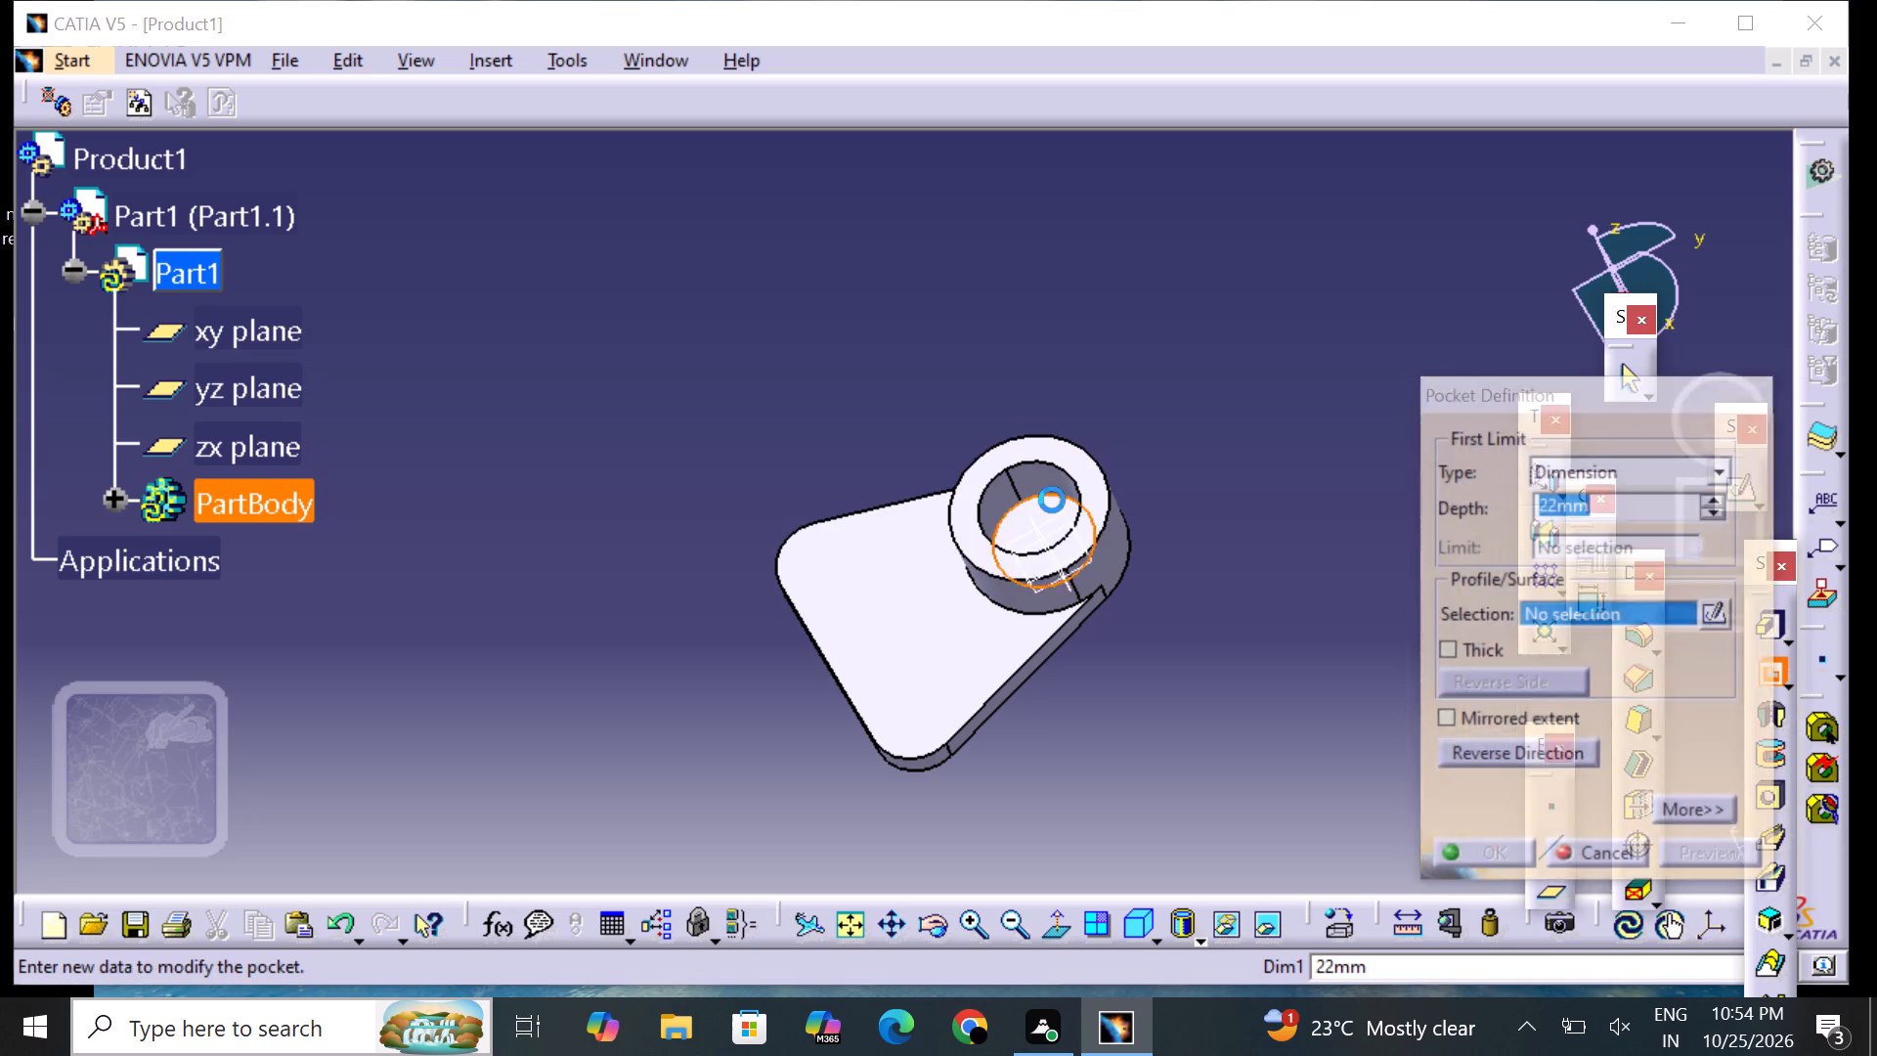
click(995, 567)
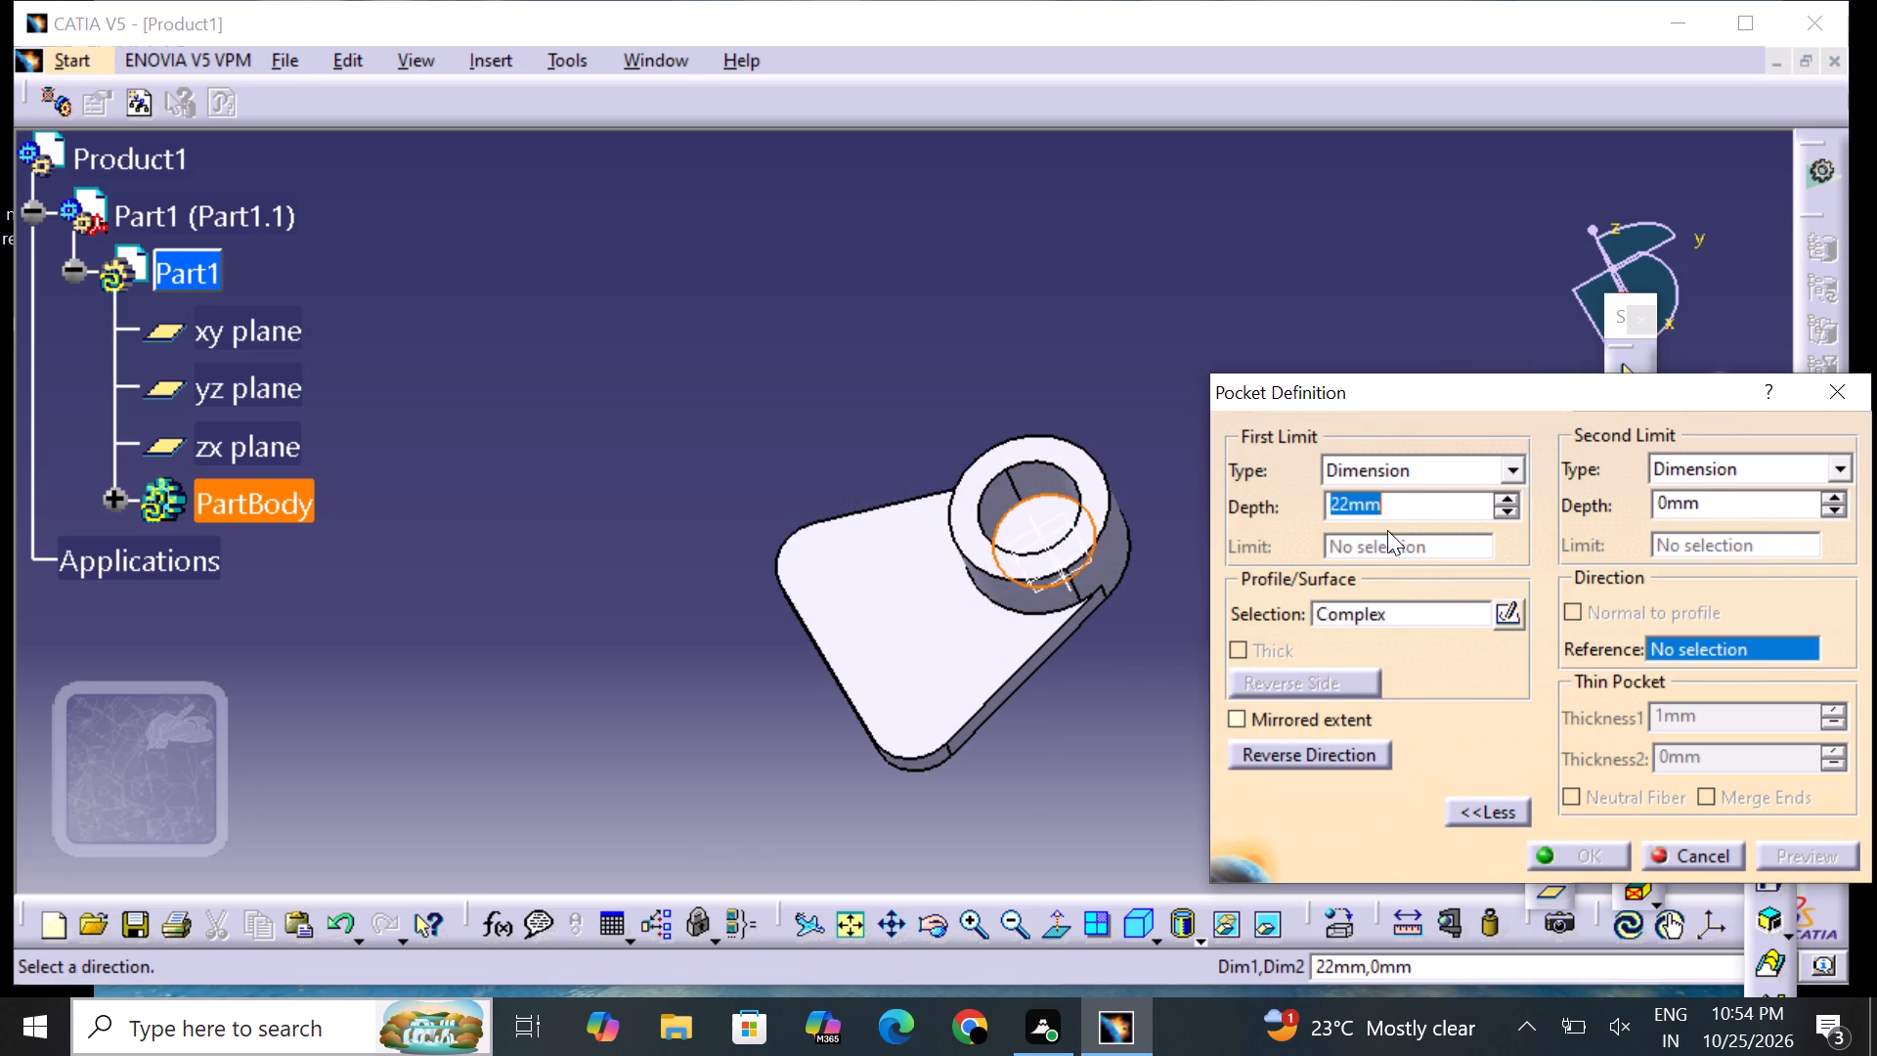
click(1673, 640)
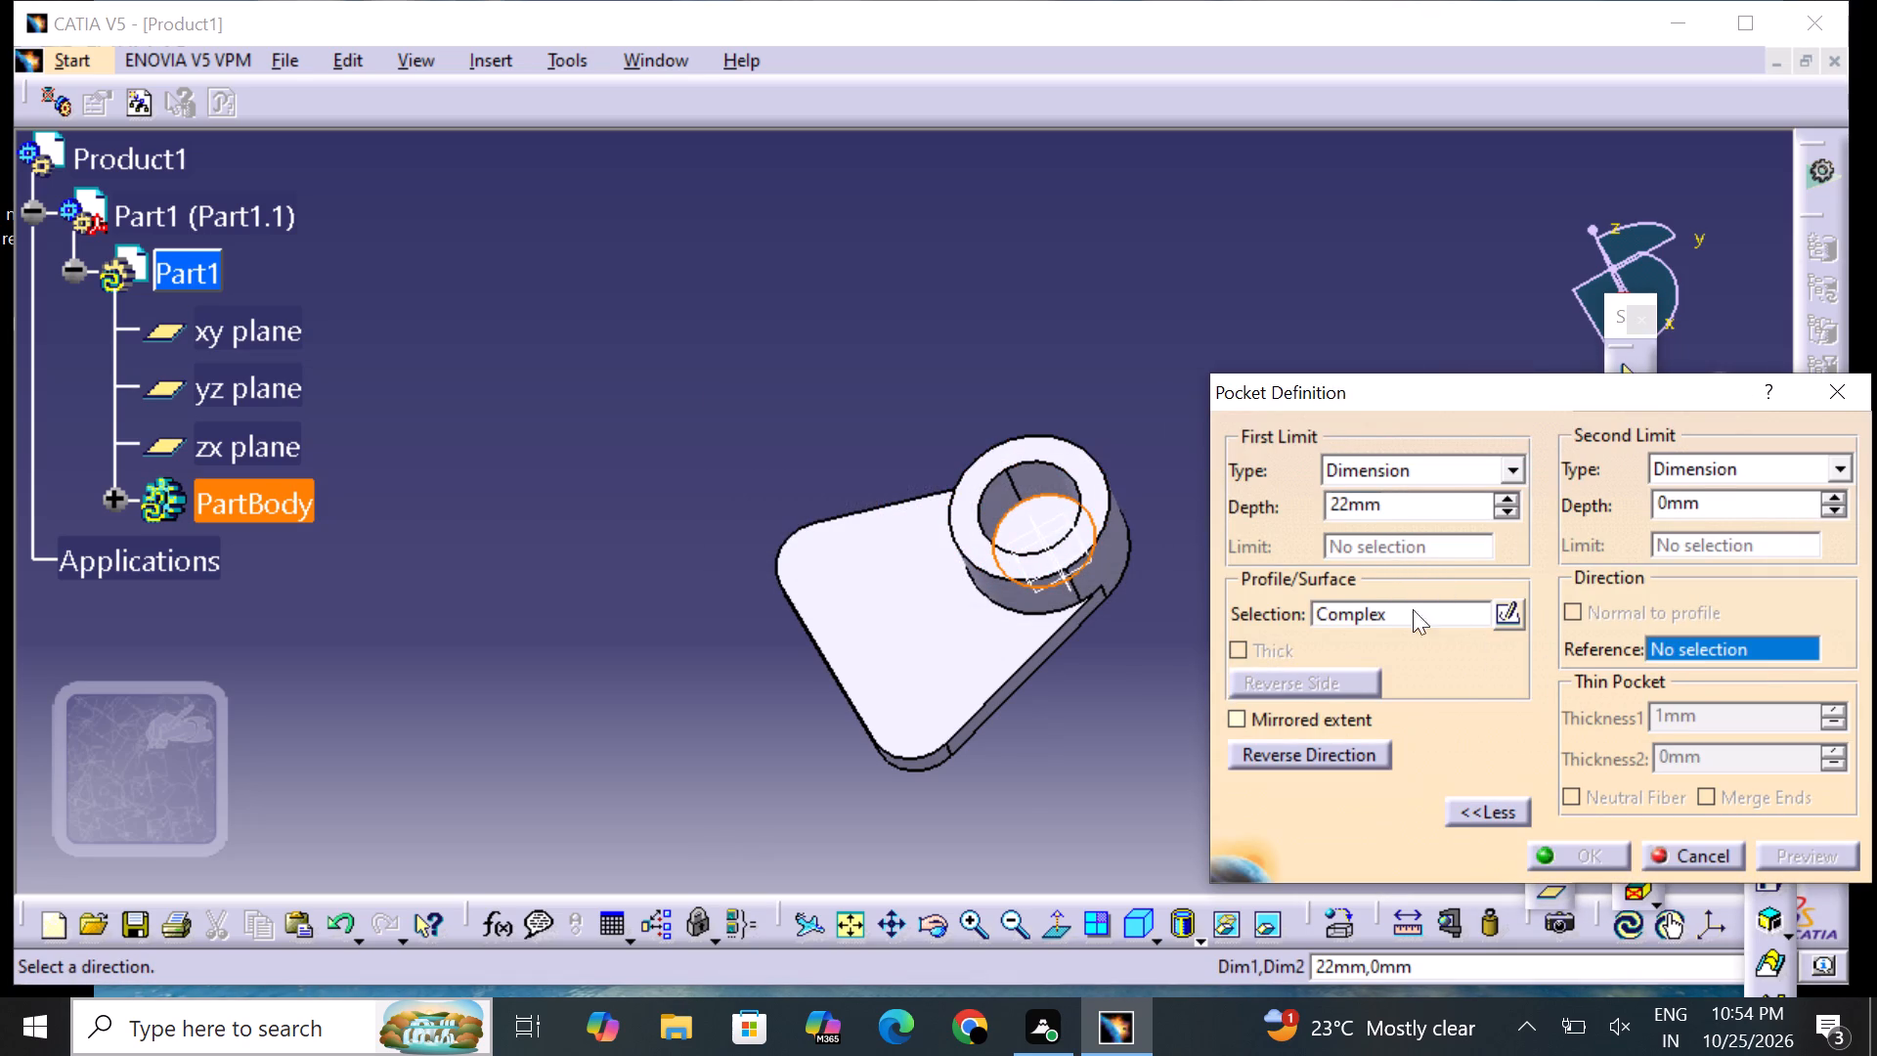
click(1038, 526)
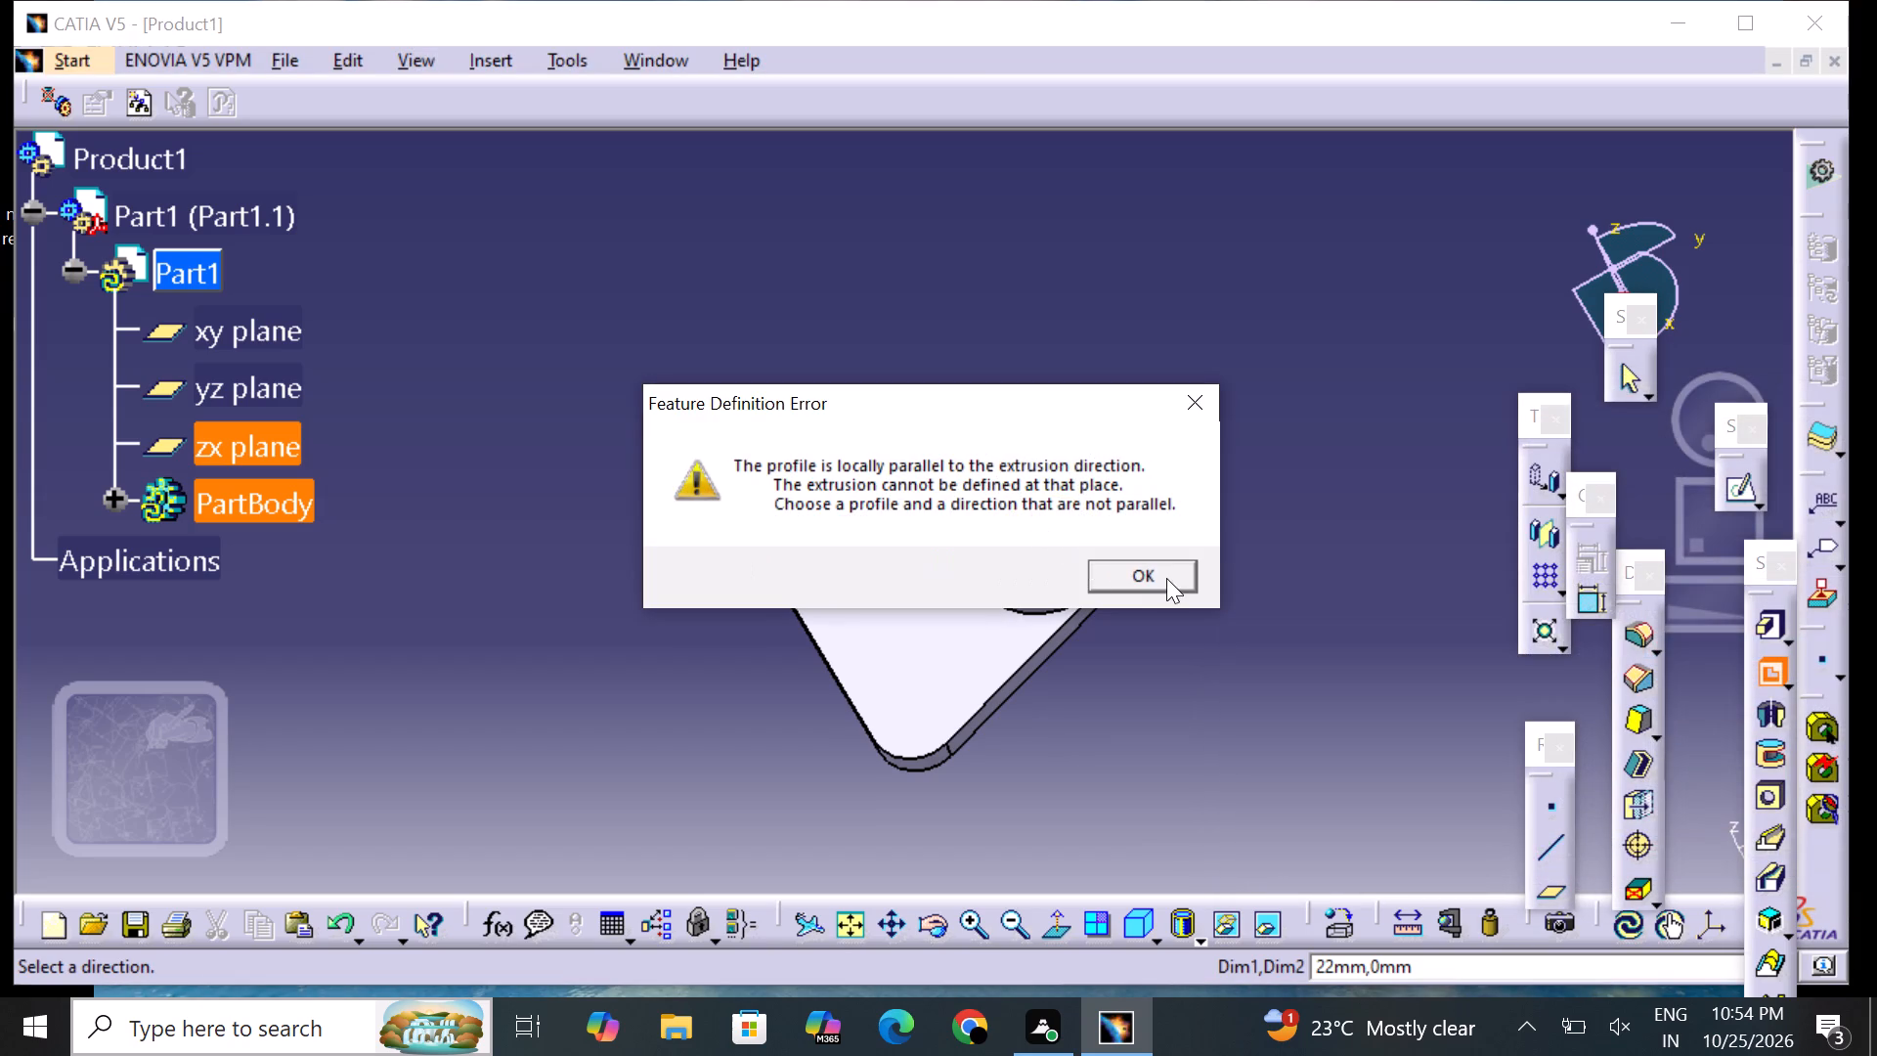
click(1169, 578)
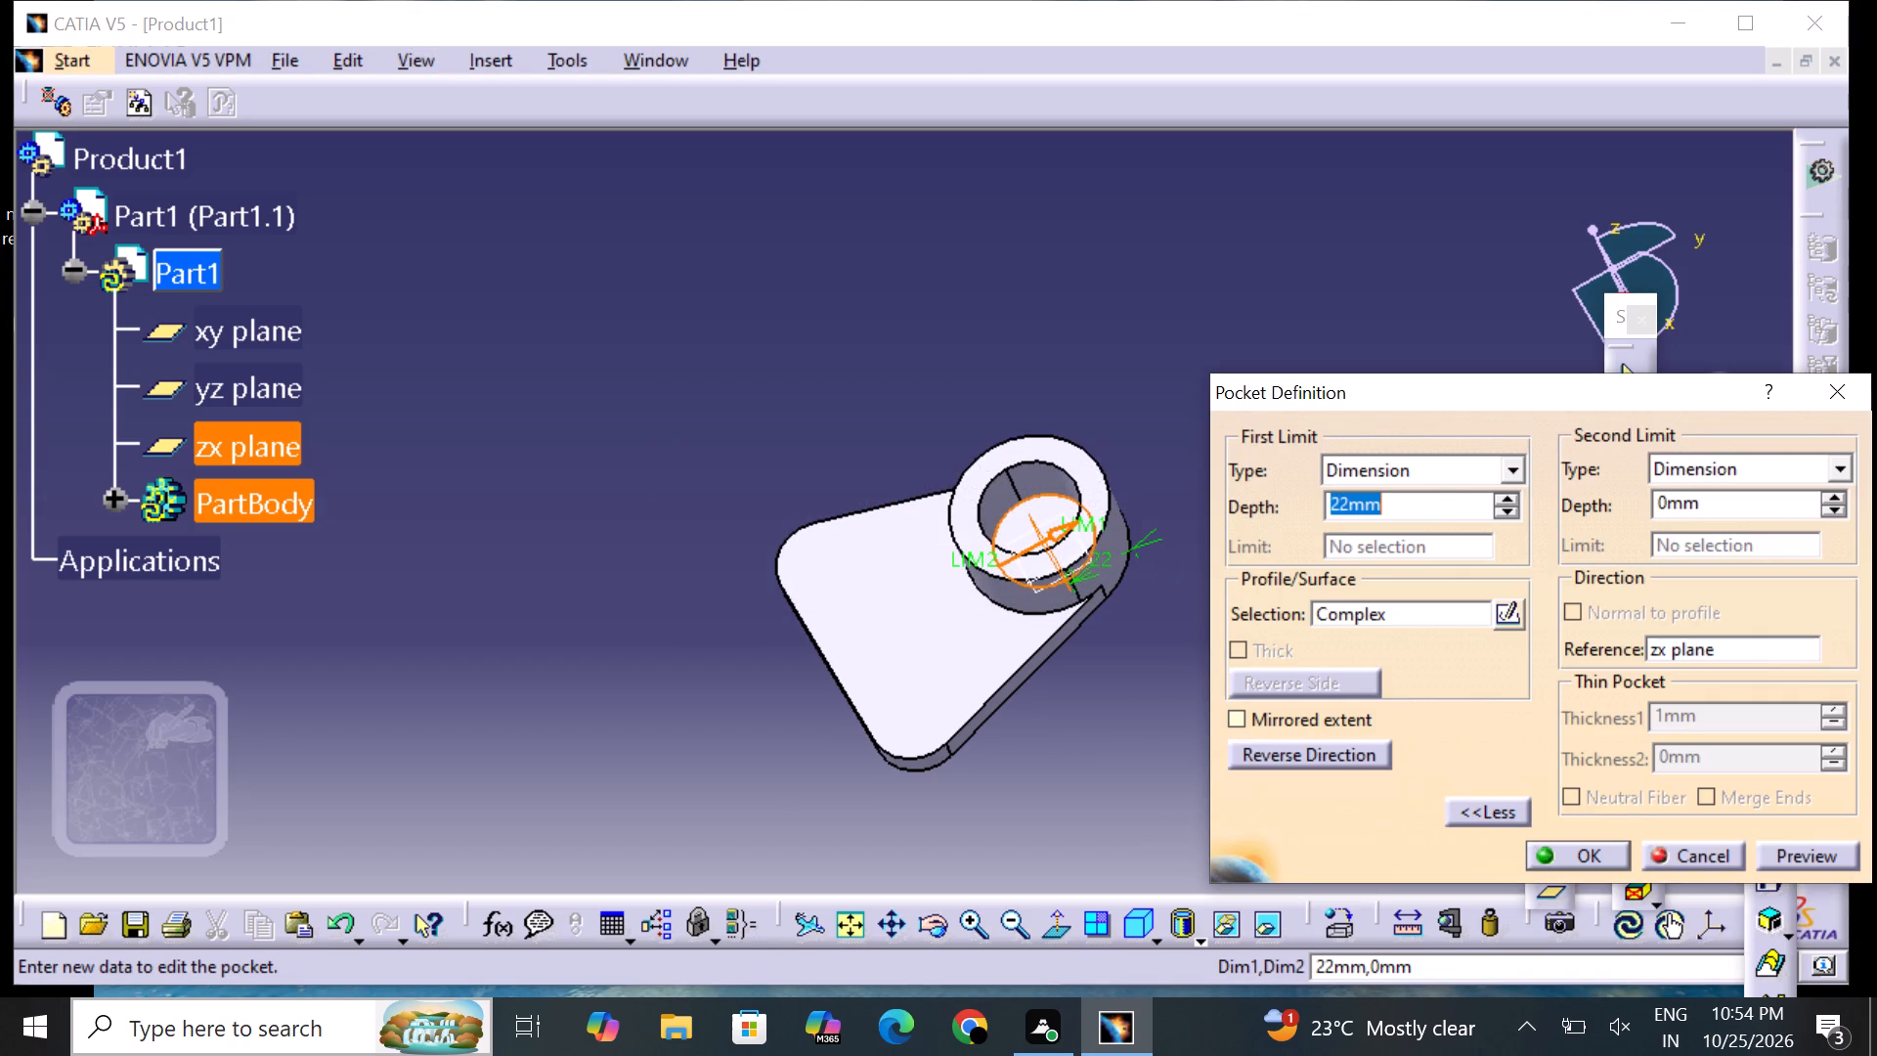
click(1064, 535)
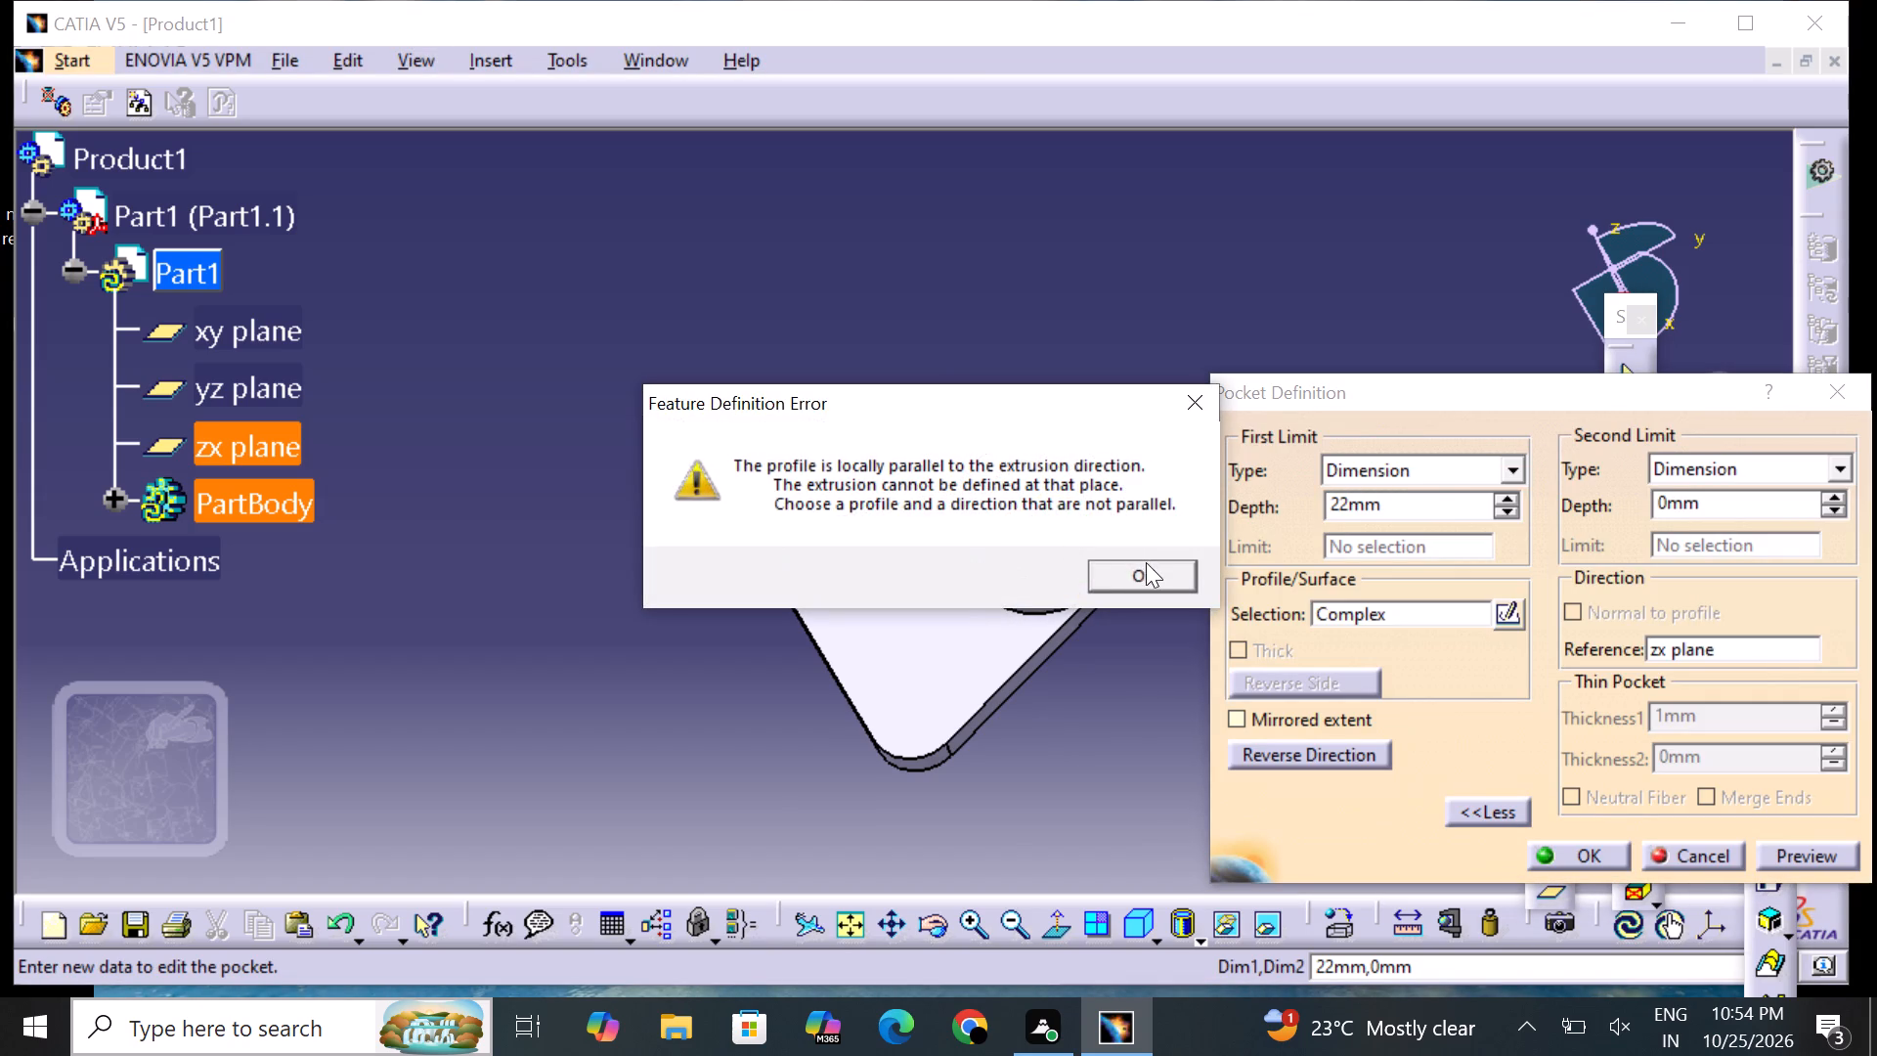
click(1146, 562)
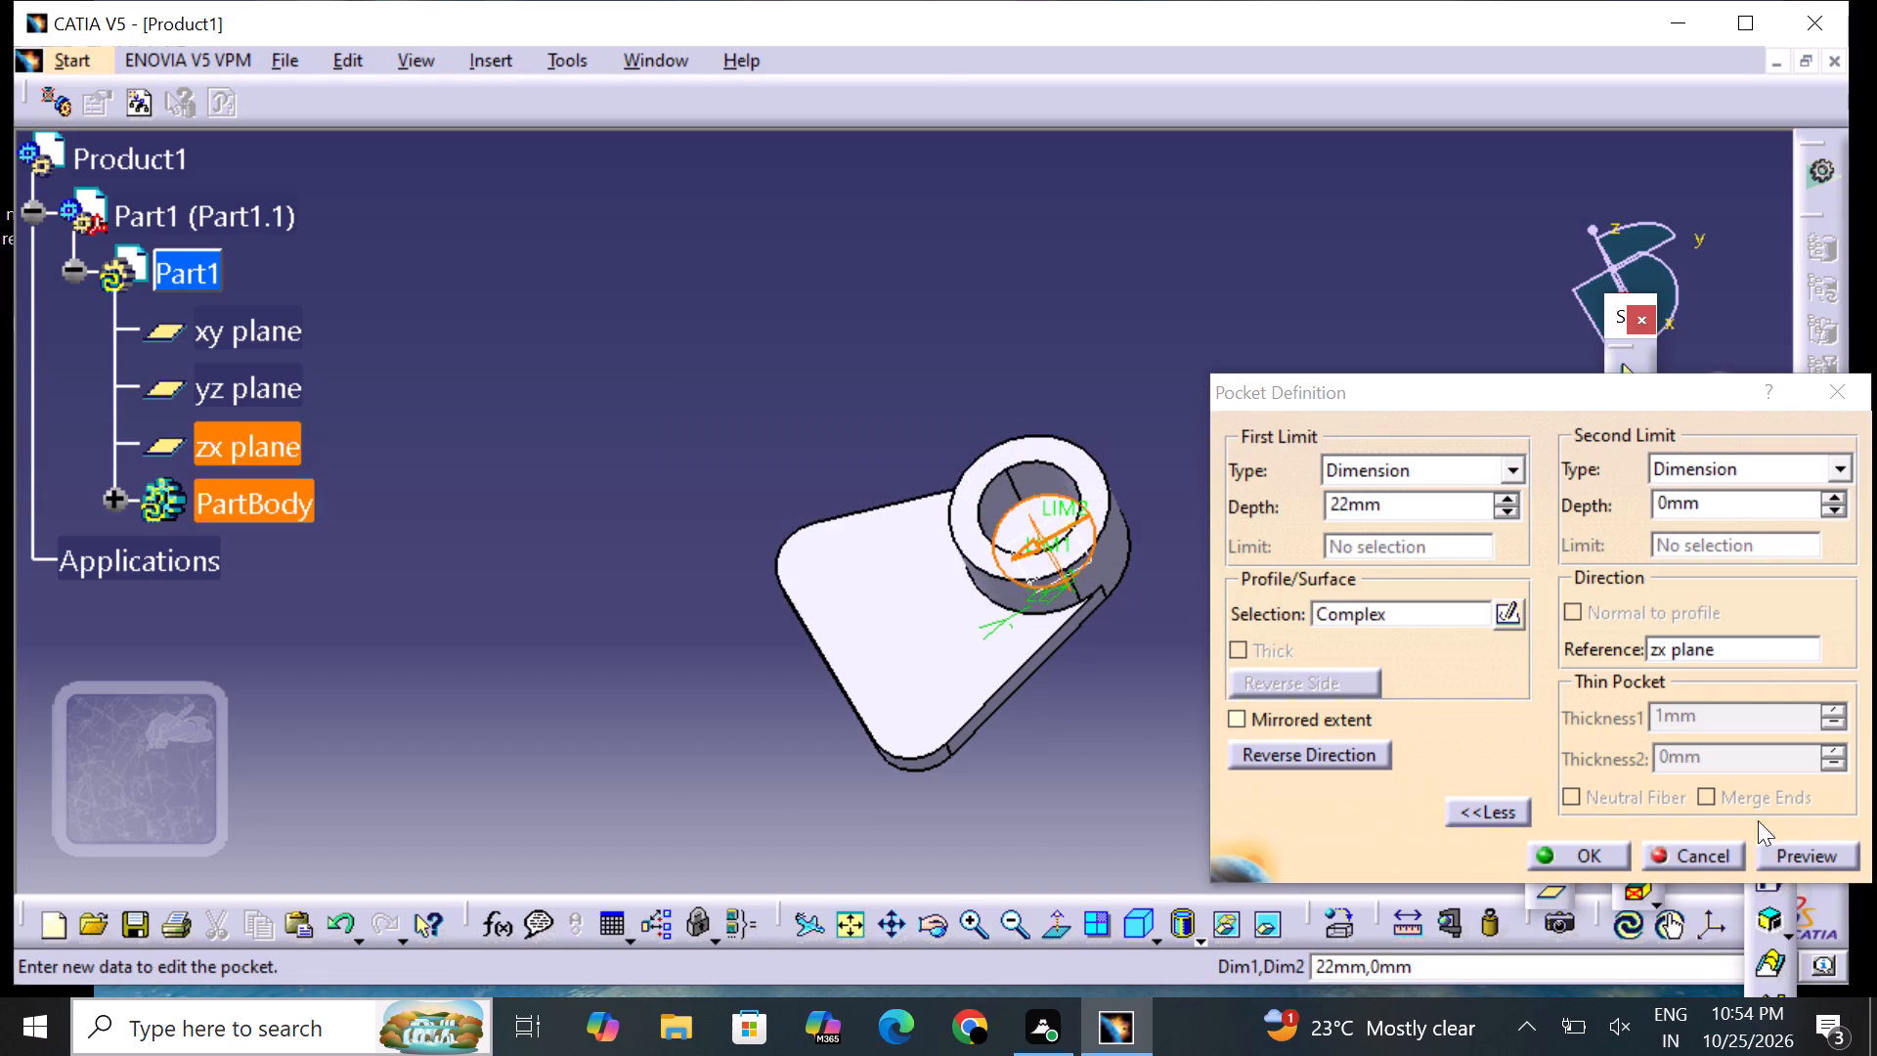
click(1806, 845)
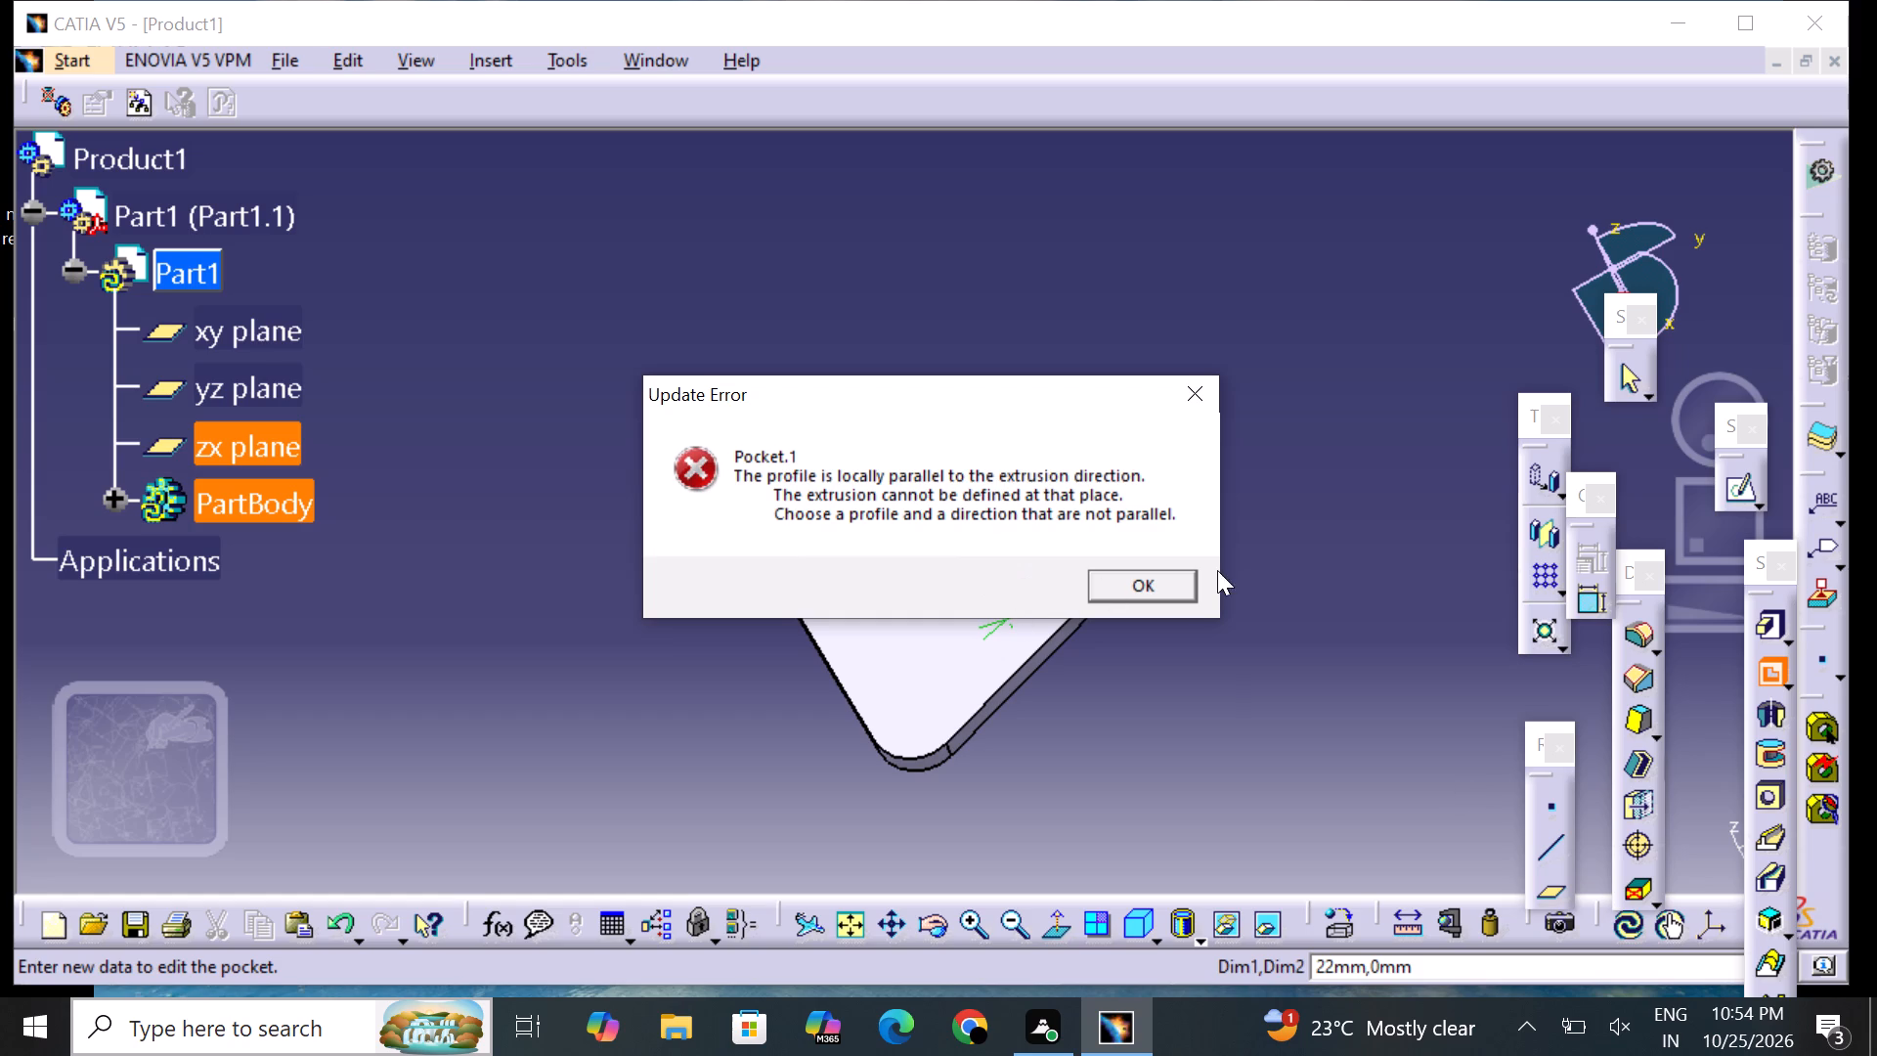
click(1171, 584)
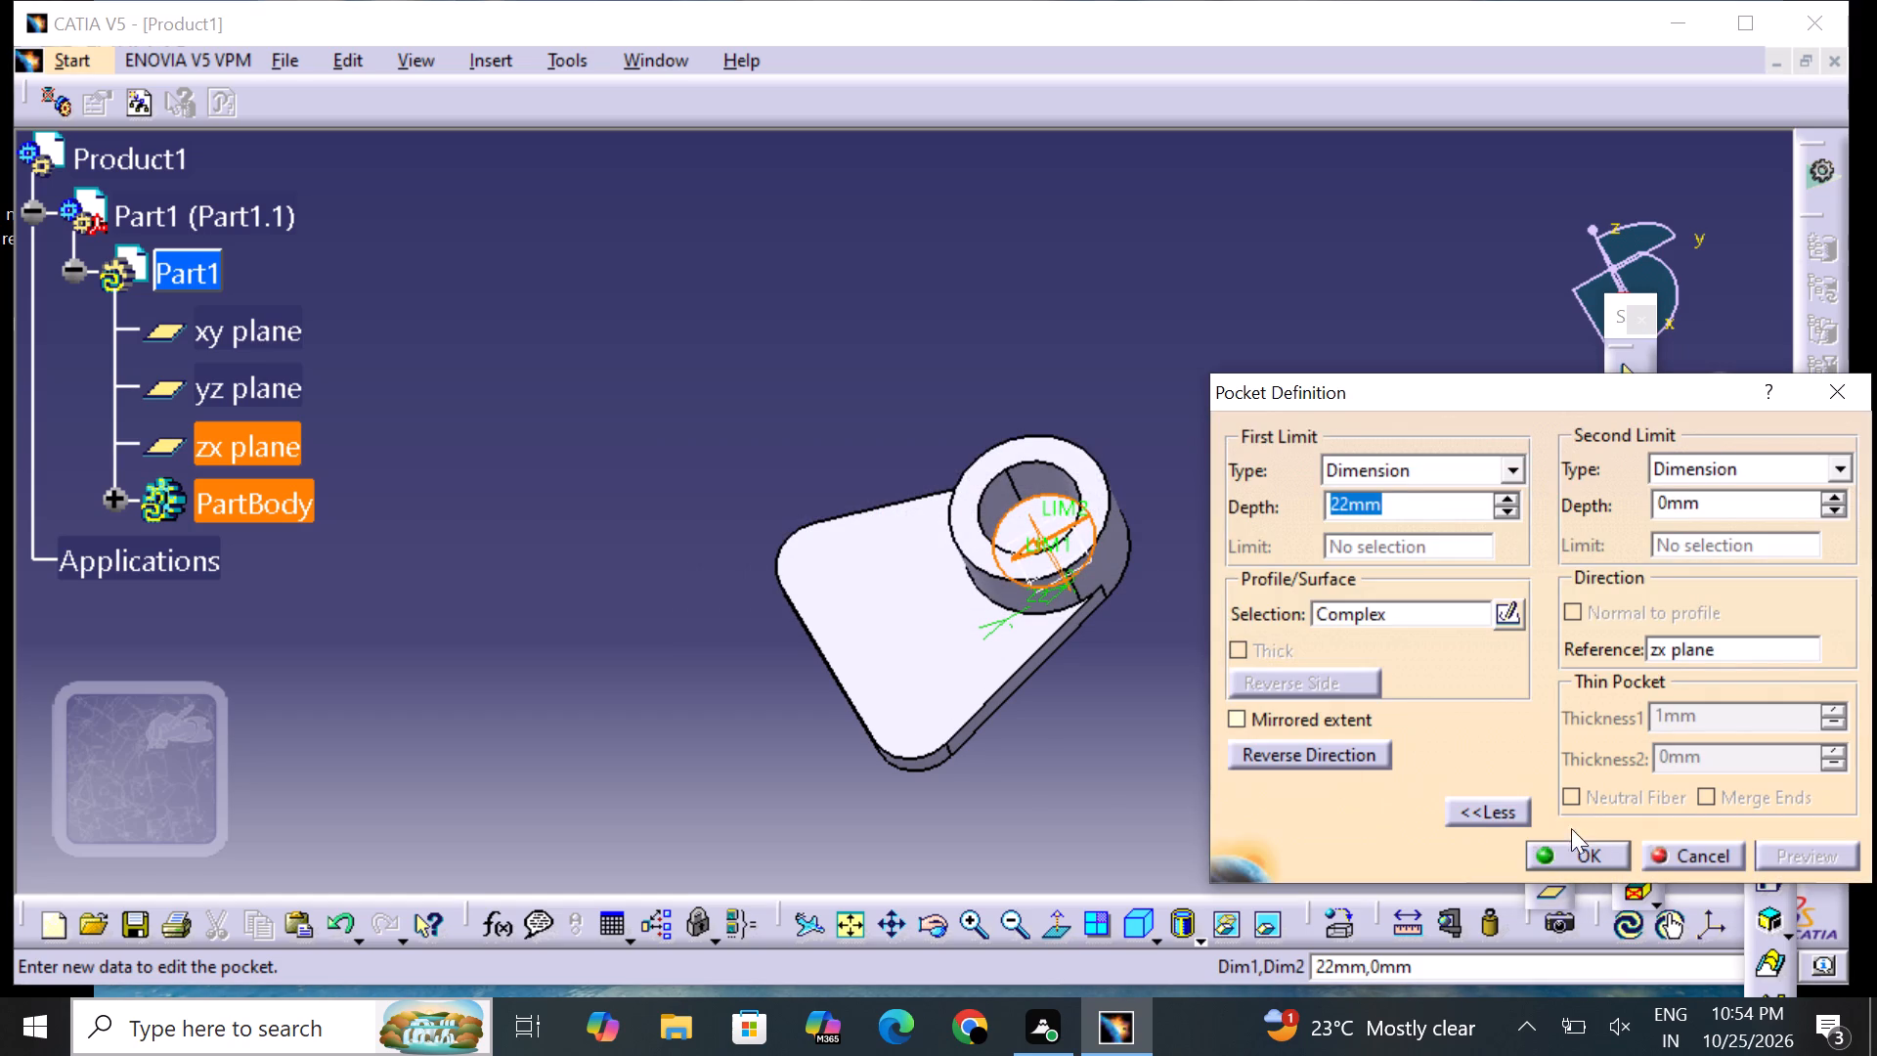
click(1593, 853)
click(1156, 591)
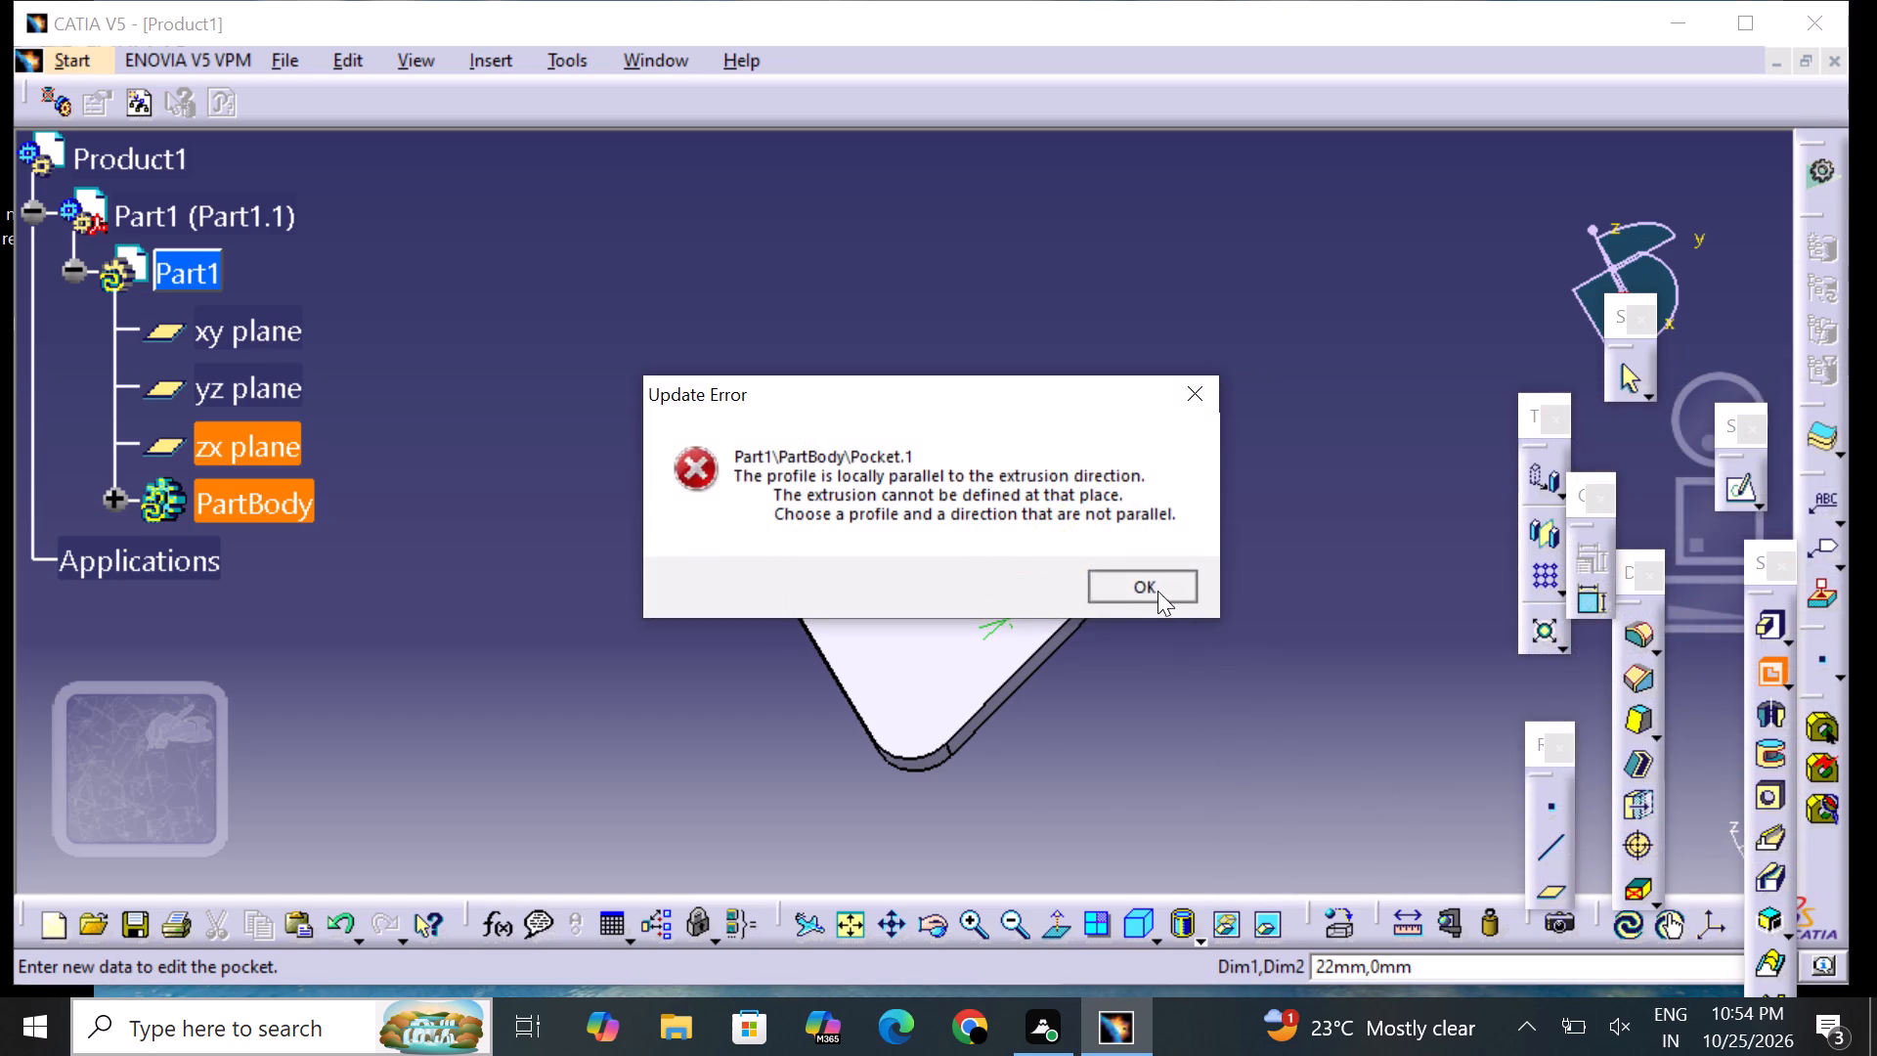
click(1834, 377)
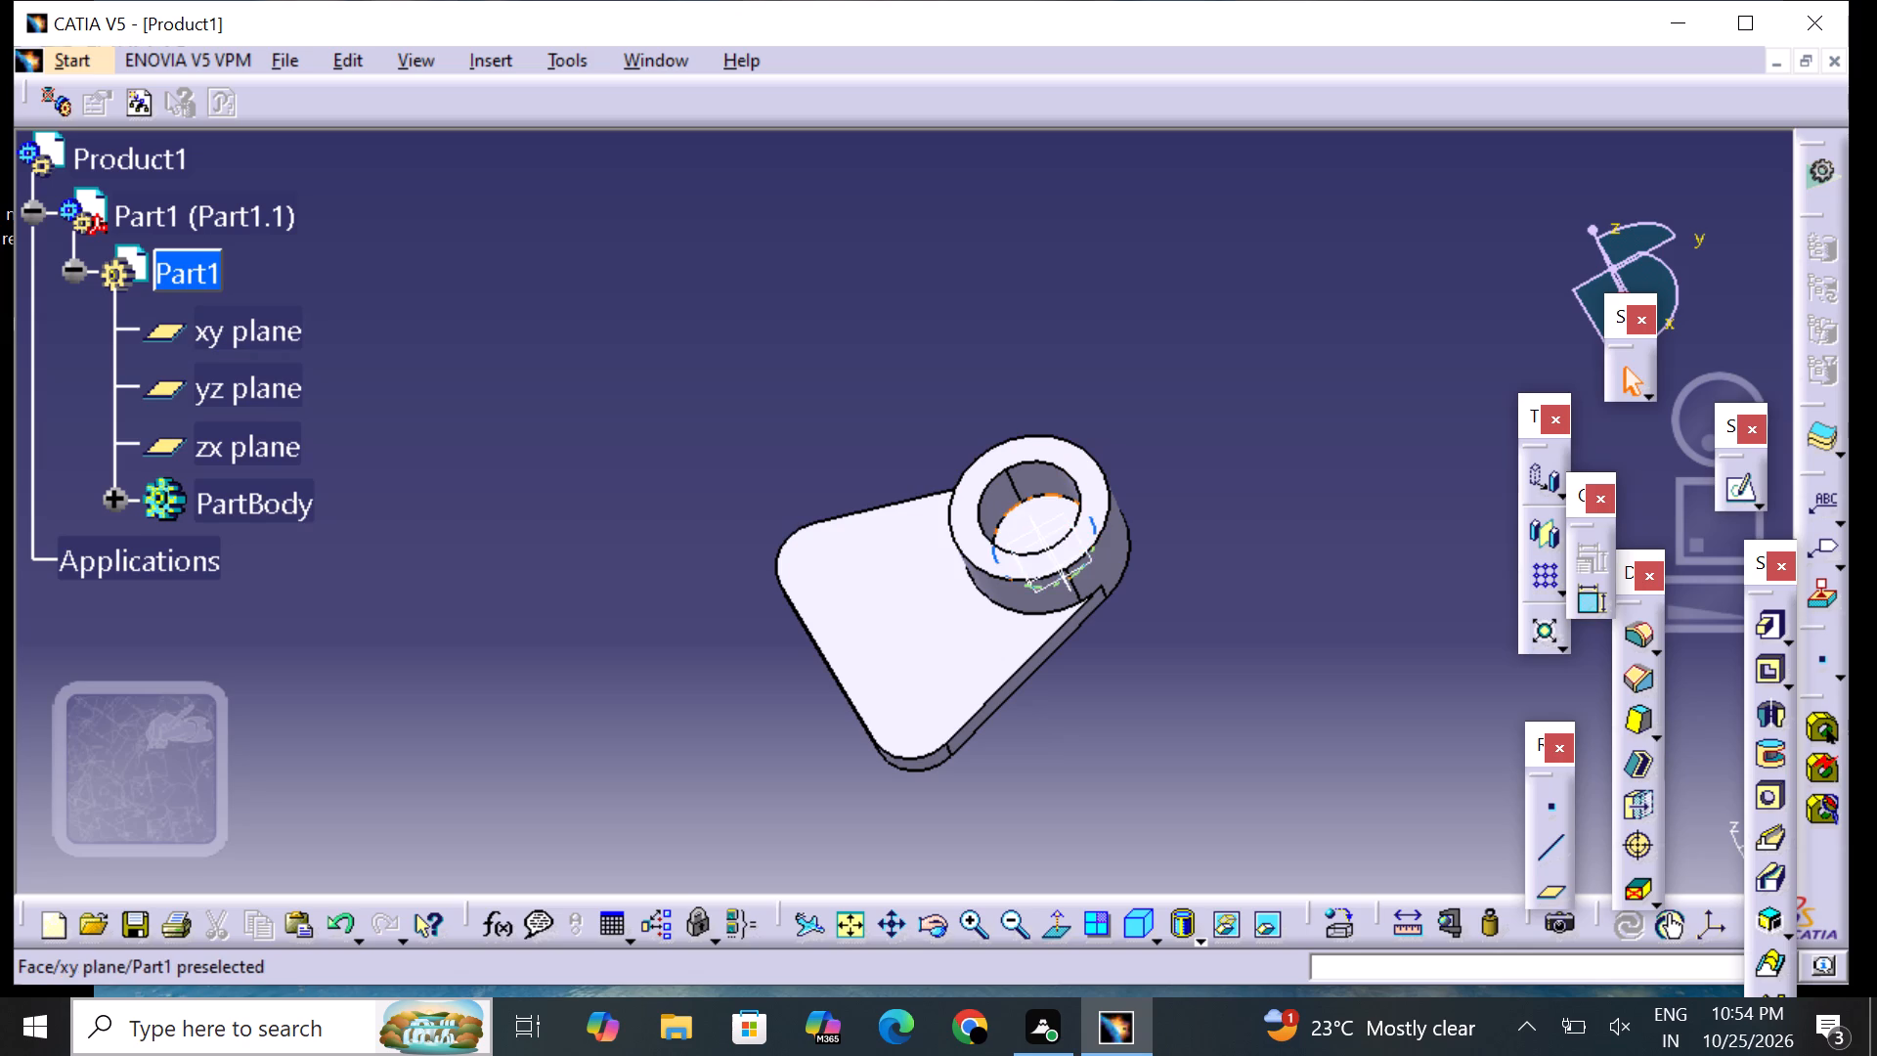
Pocket the plate from the bore's base edge to a depth of 22 mm, with the xy plane as direction.
click(1042, 500)
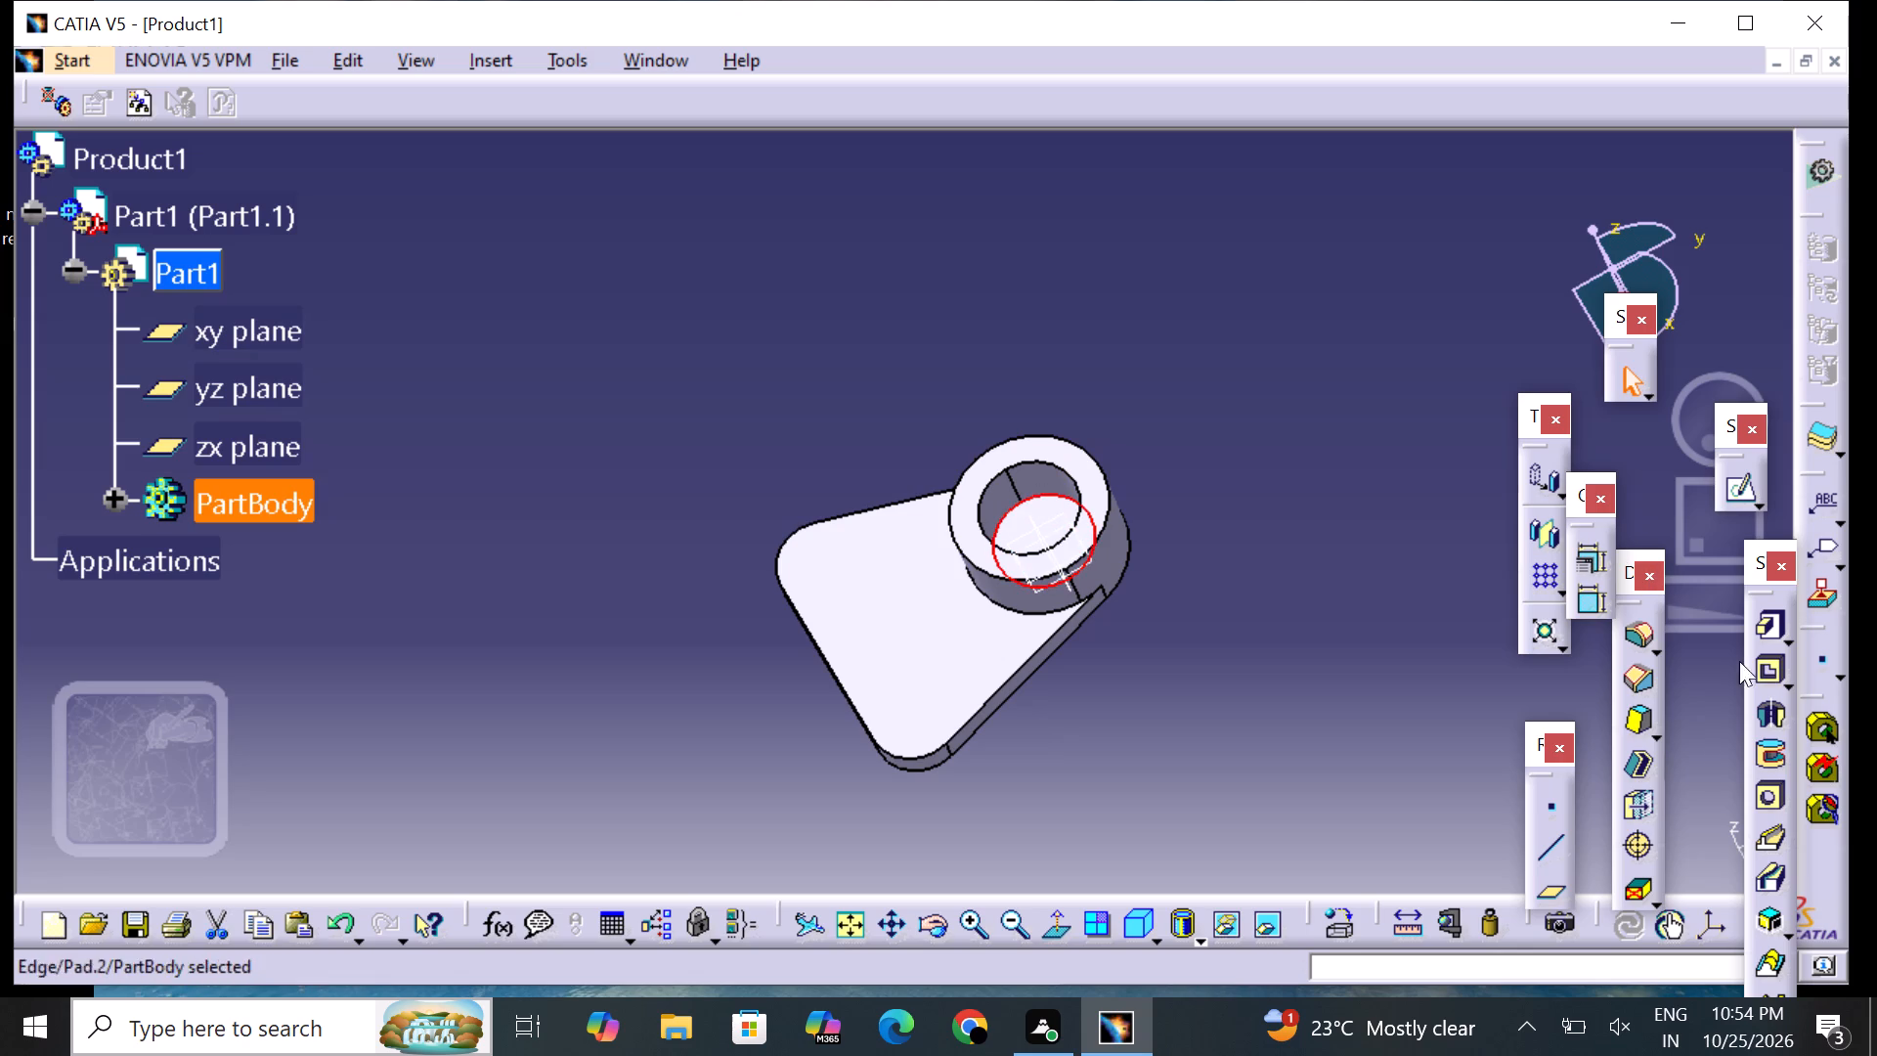
drag(1763, 666, 1763, 676)
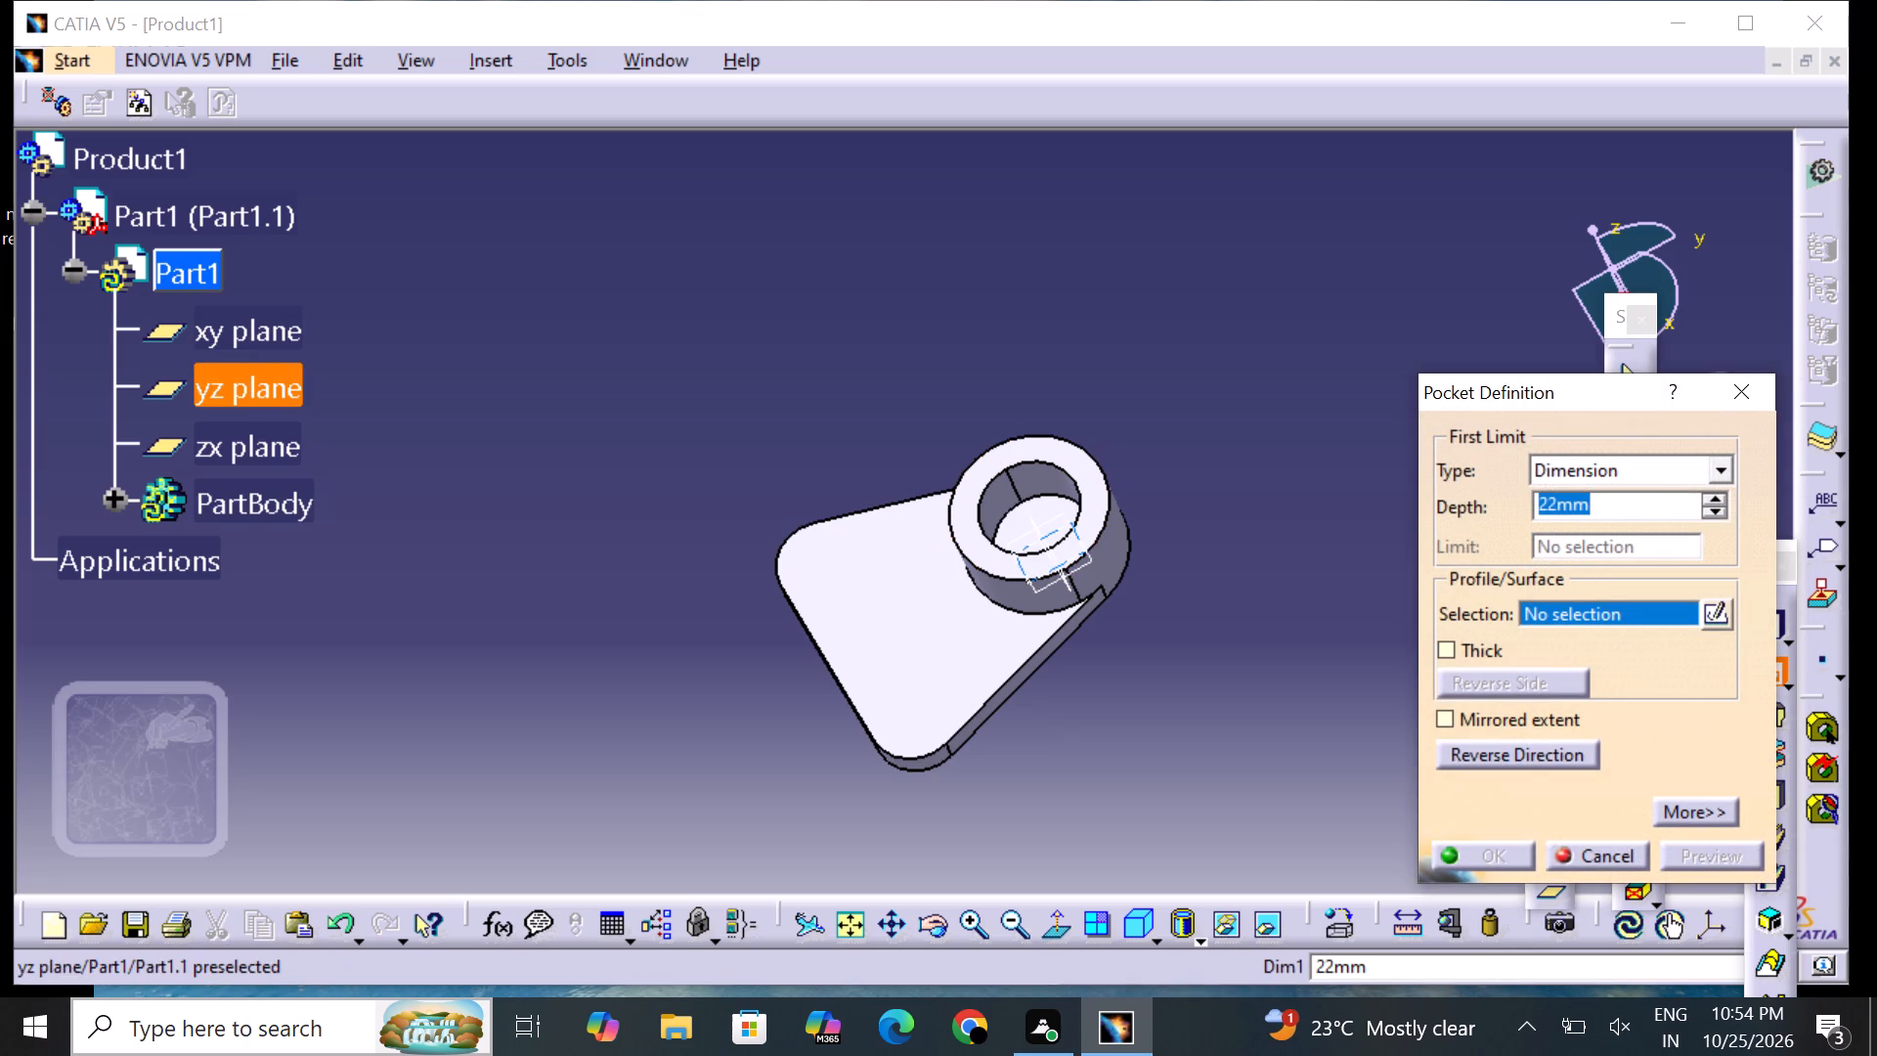
click(1043, 501)
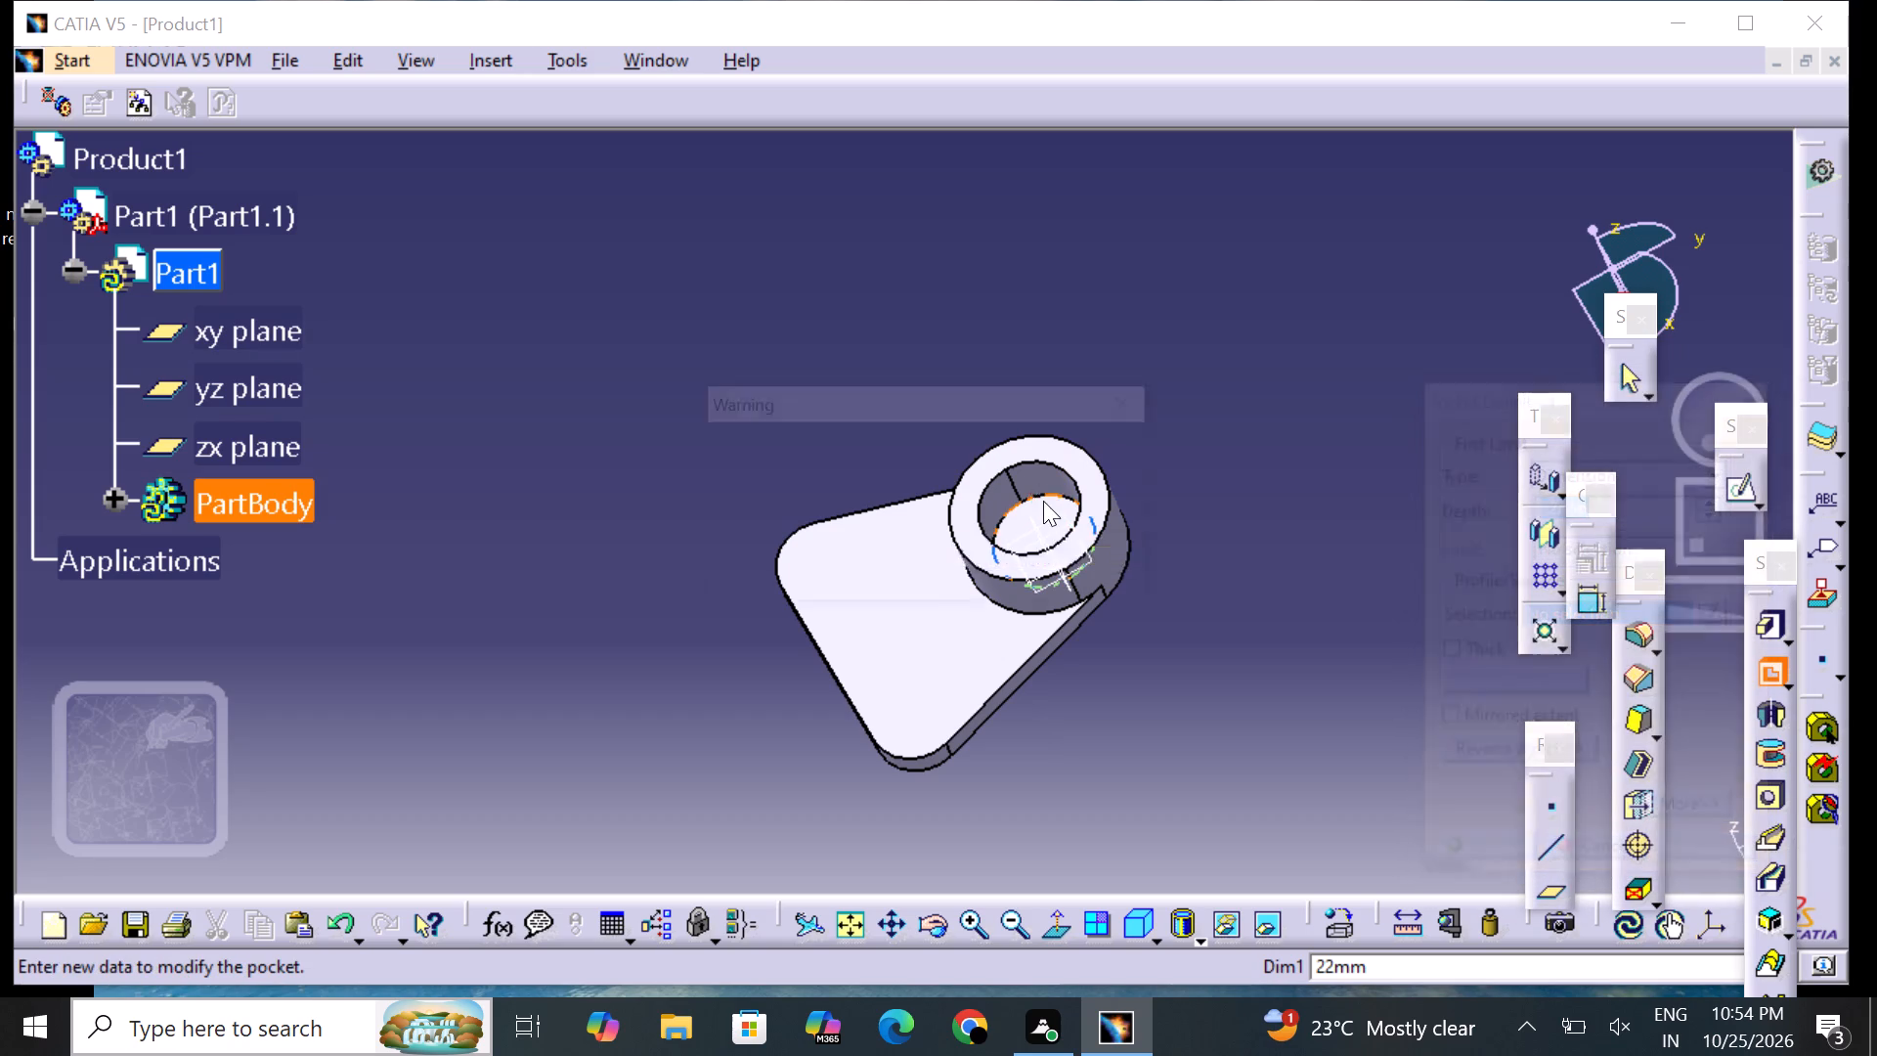
click(984, 568)
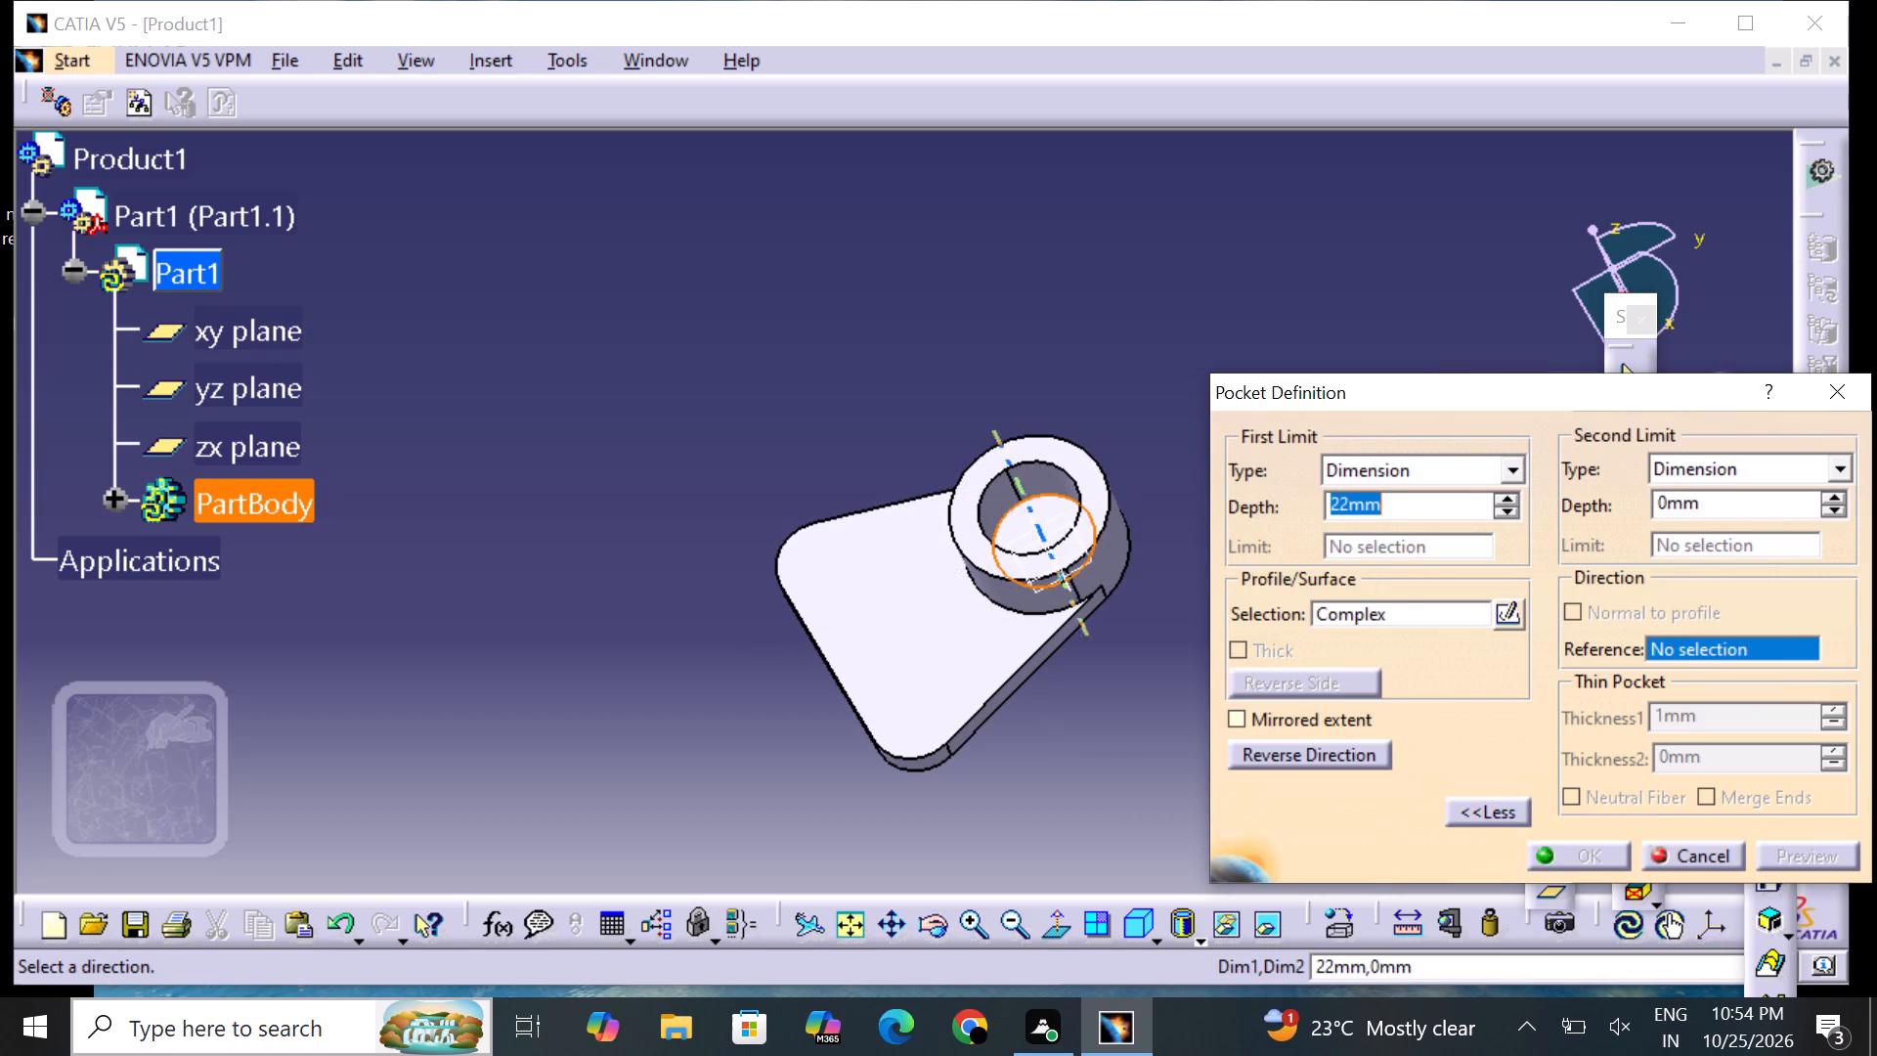
click(1056, 510)
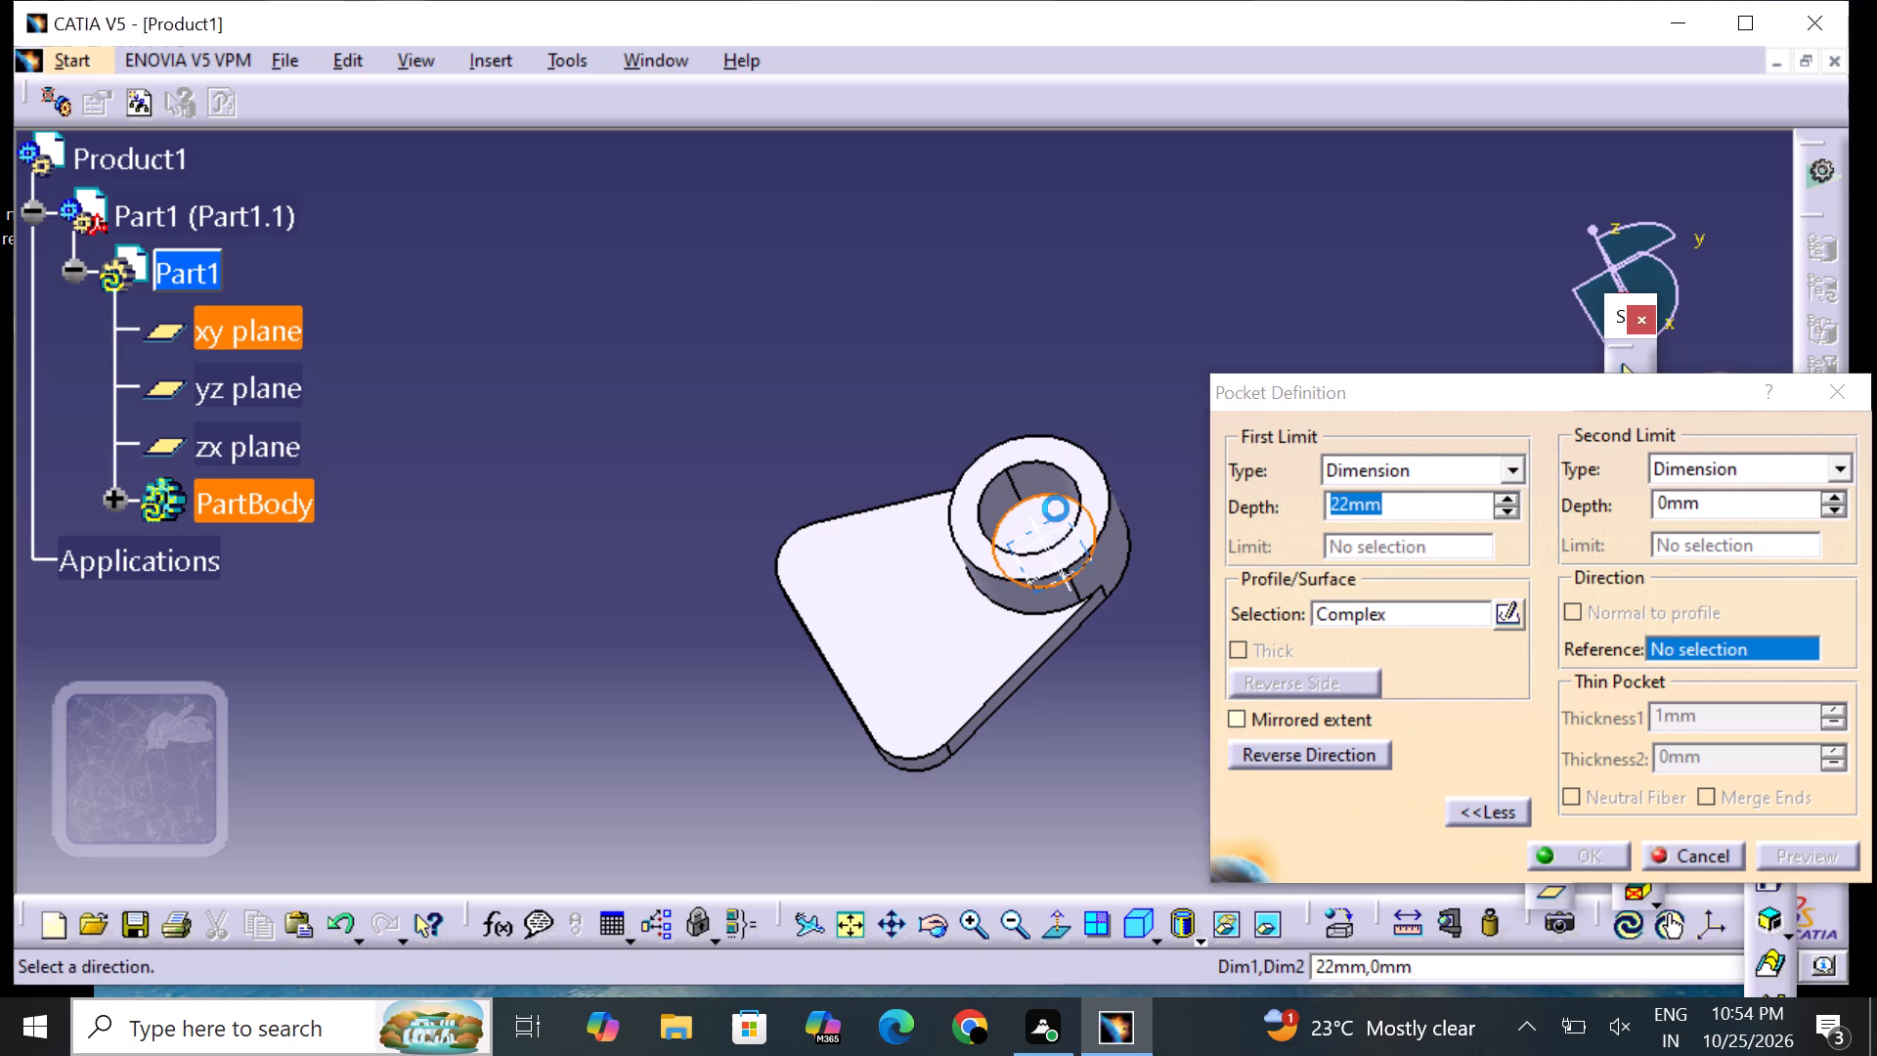
click(1026, 512)
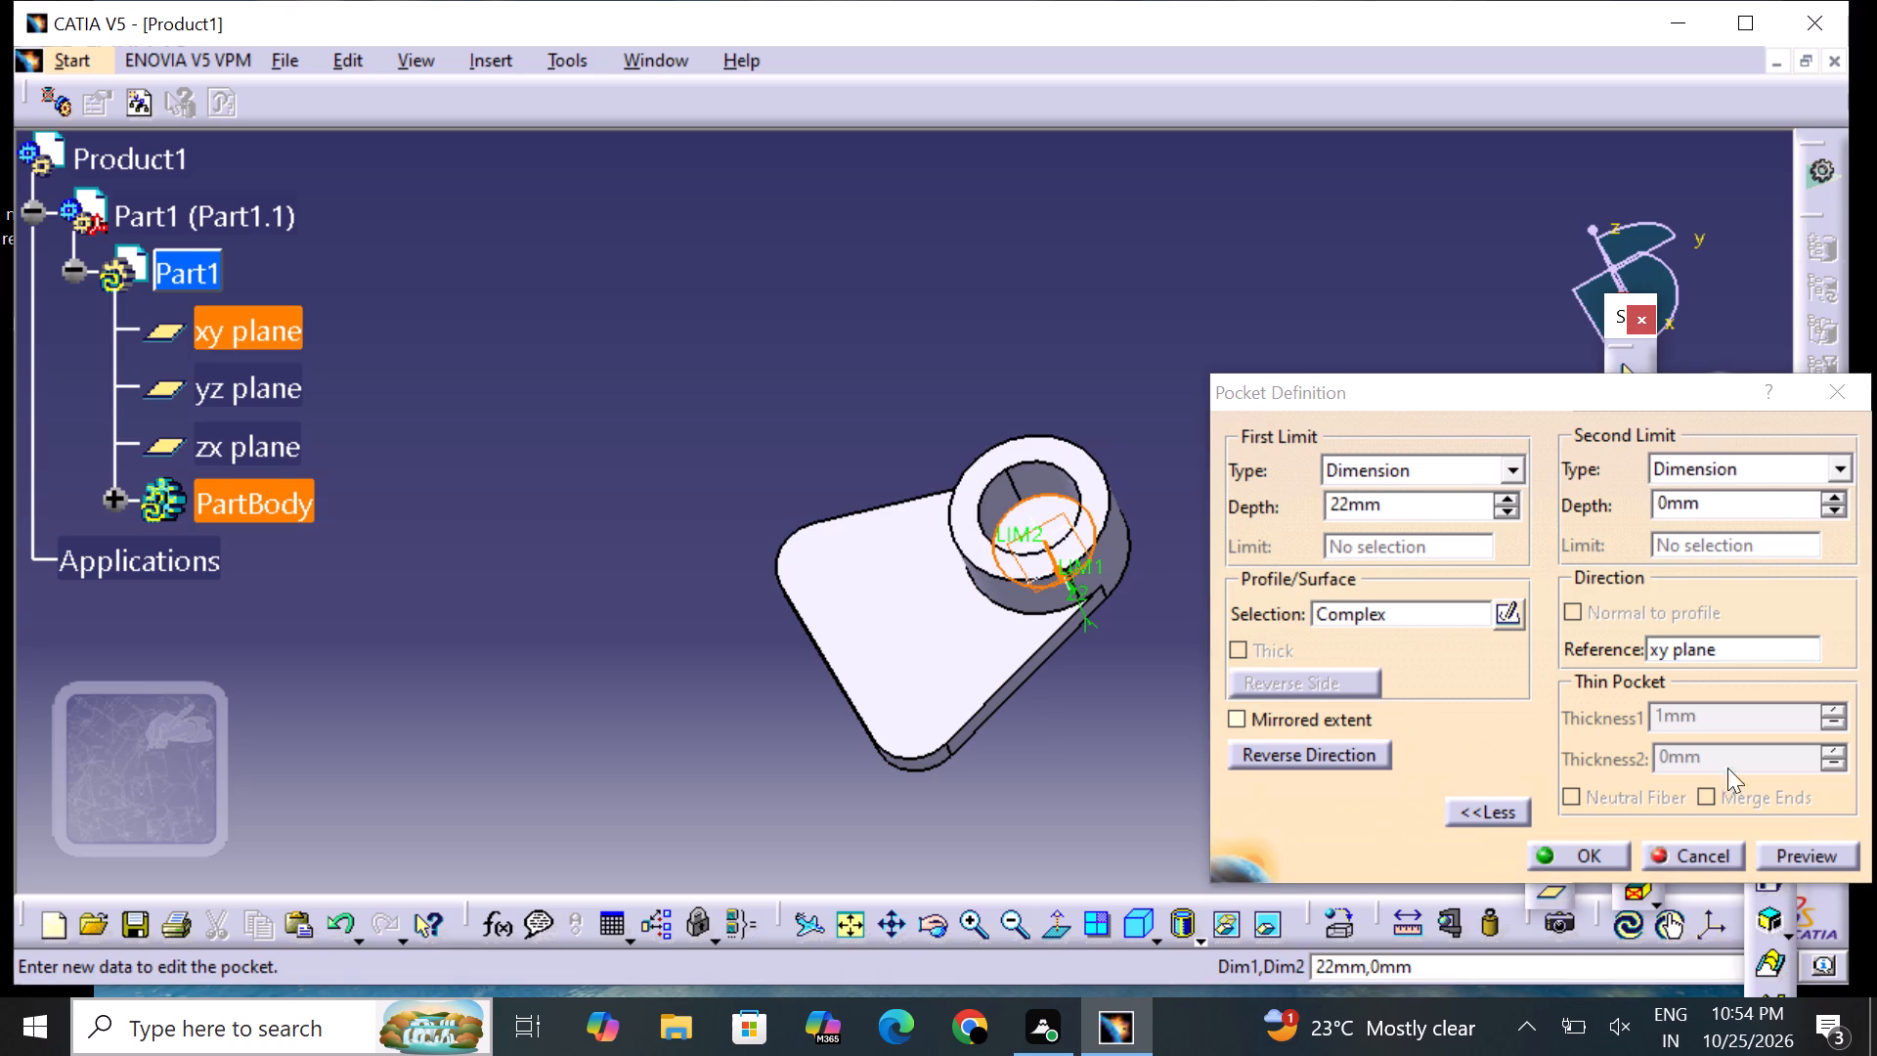
click(1796, 852)
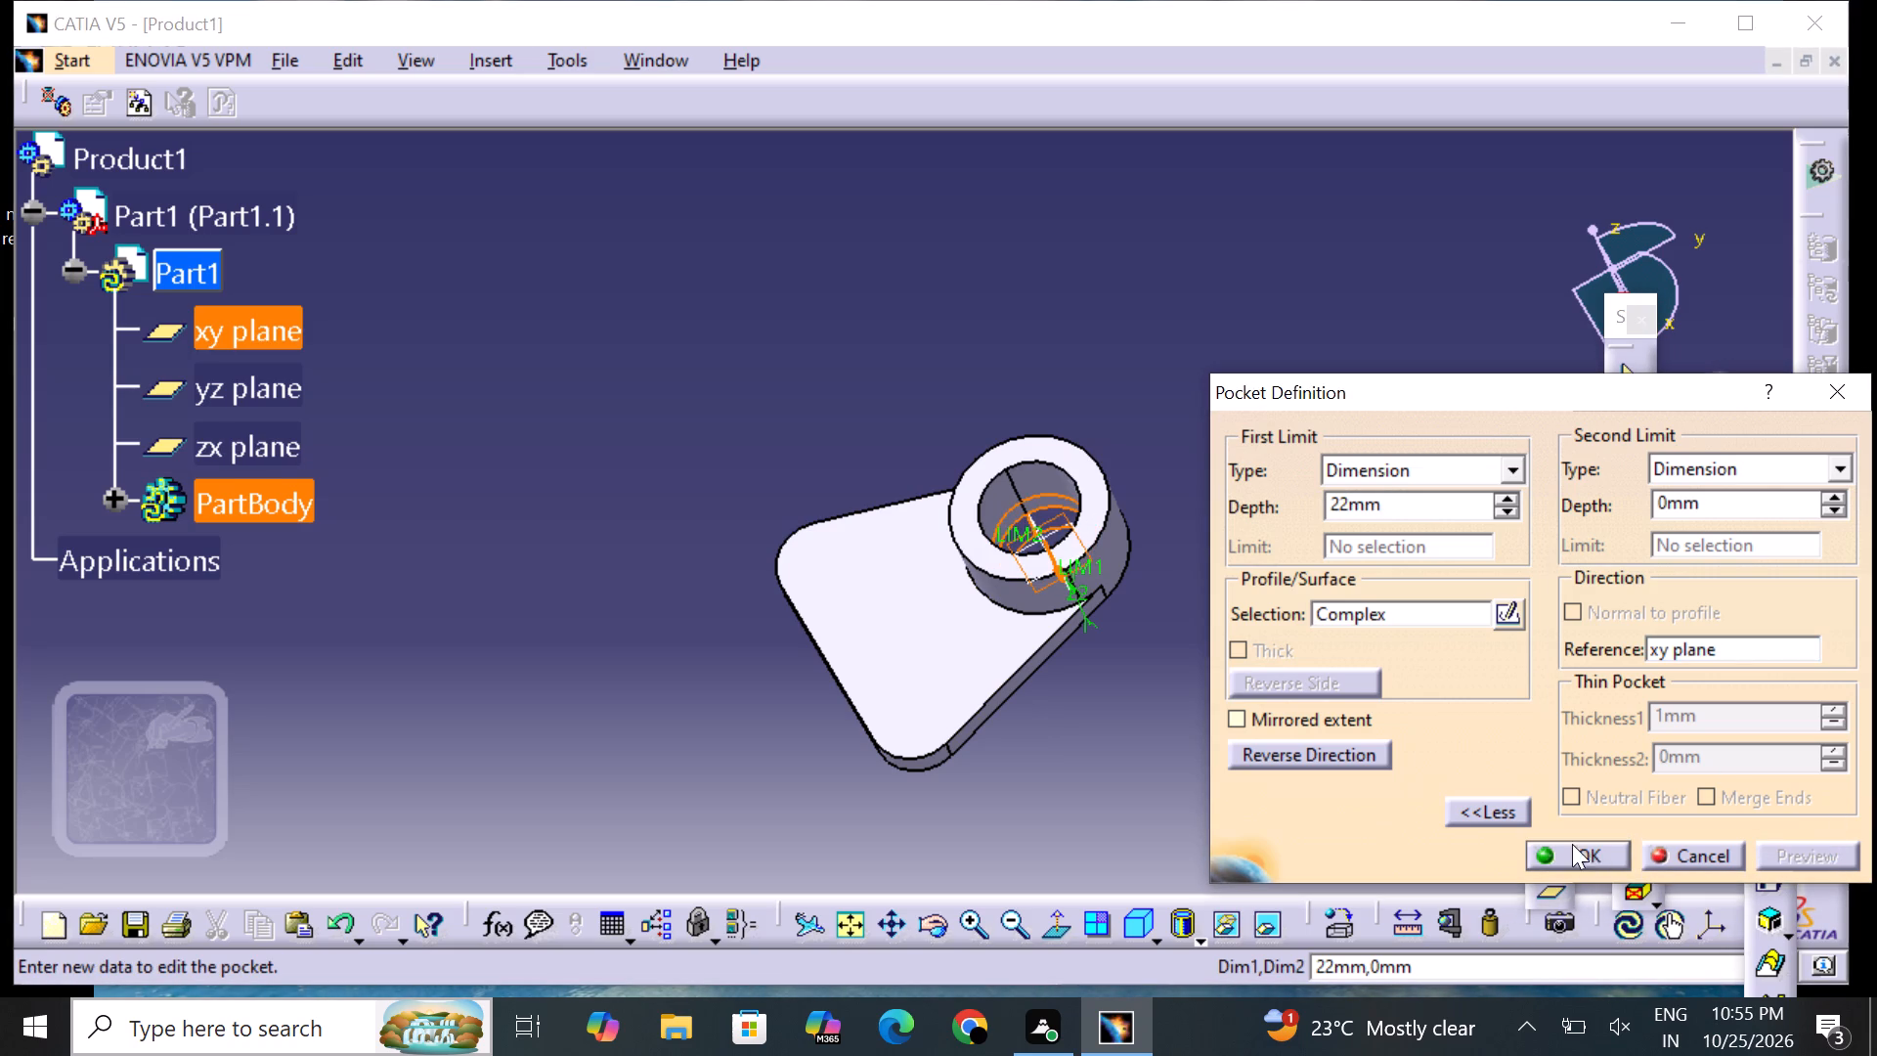
click(1574, 843)
click(1166, 761)
Examine the ring boss and the bore cut through the plate from several angles.
middle_drag(1144, 755, 1203, 677)
right_drag(1144, 755, 1203, 677)
middle_drag(817, 710, 920, 534)
right_drag(817, 717, 920, 534)
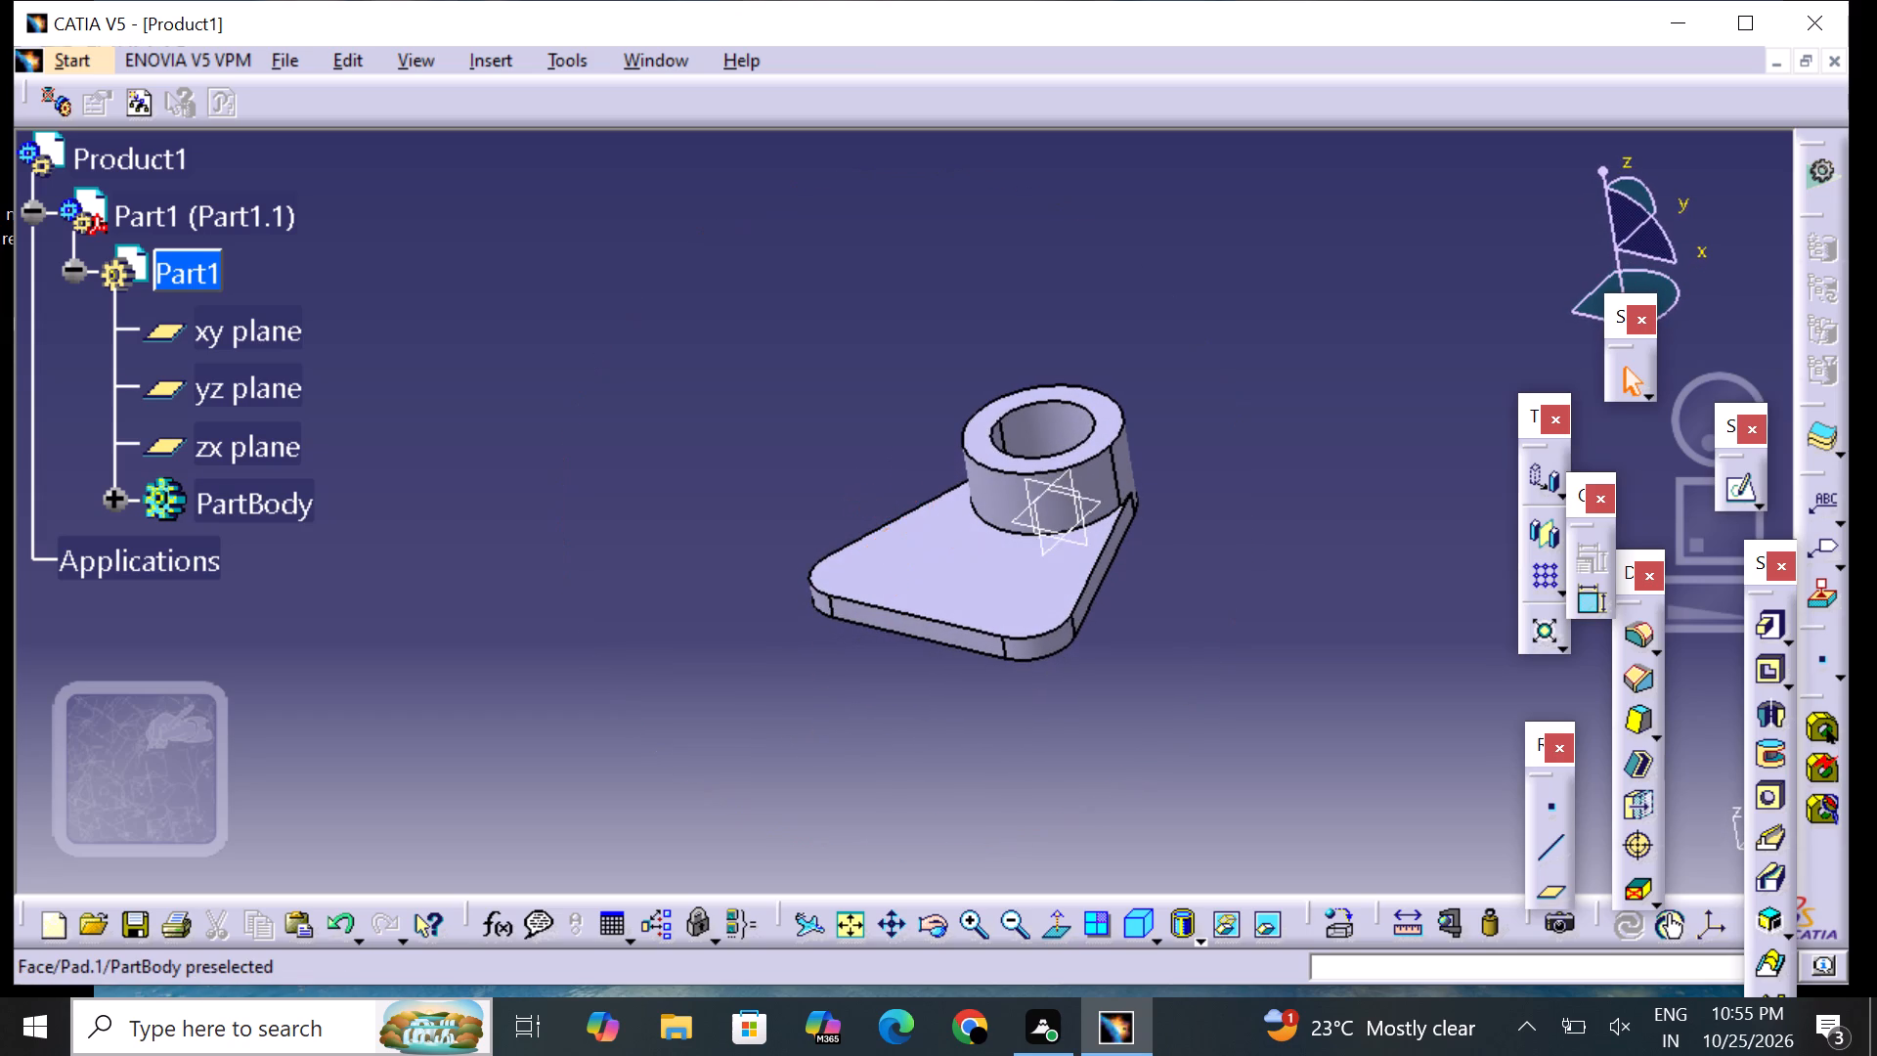
middle_drag(1257, 619, 1061, 726)
right_drag(1258, 618, 1061, 726)
middle_drag(1171, 502, 1144, 483)
right_drag(1171, 502, 1144, 483)
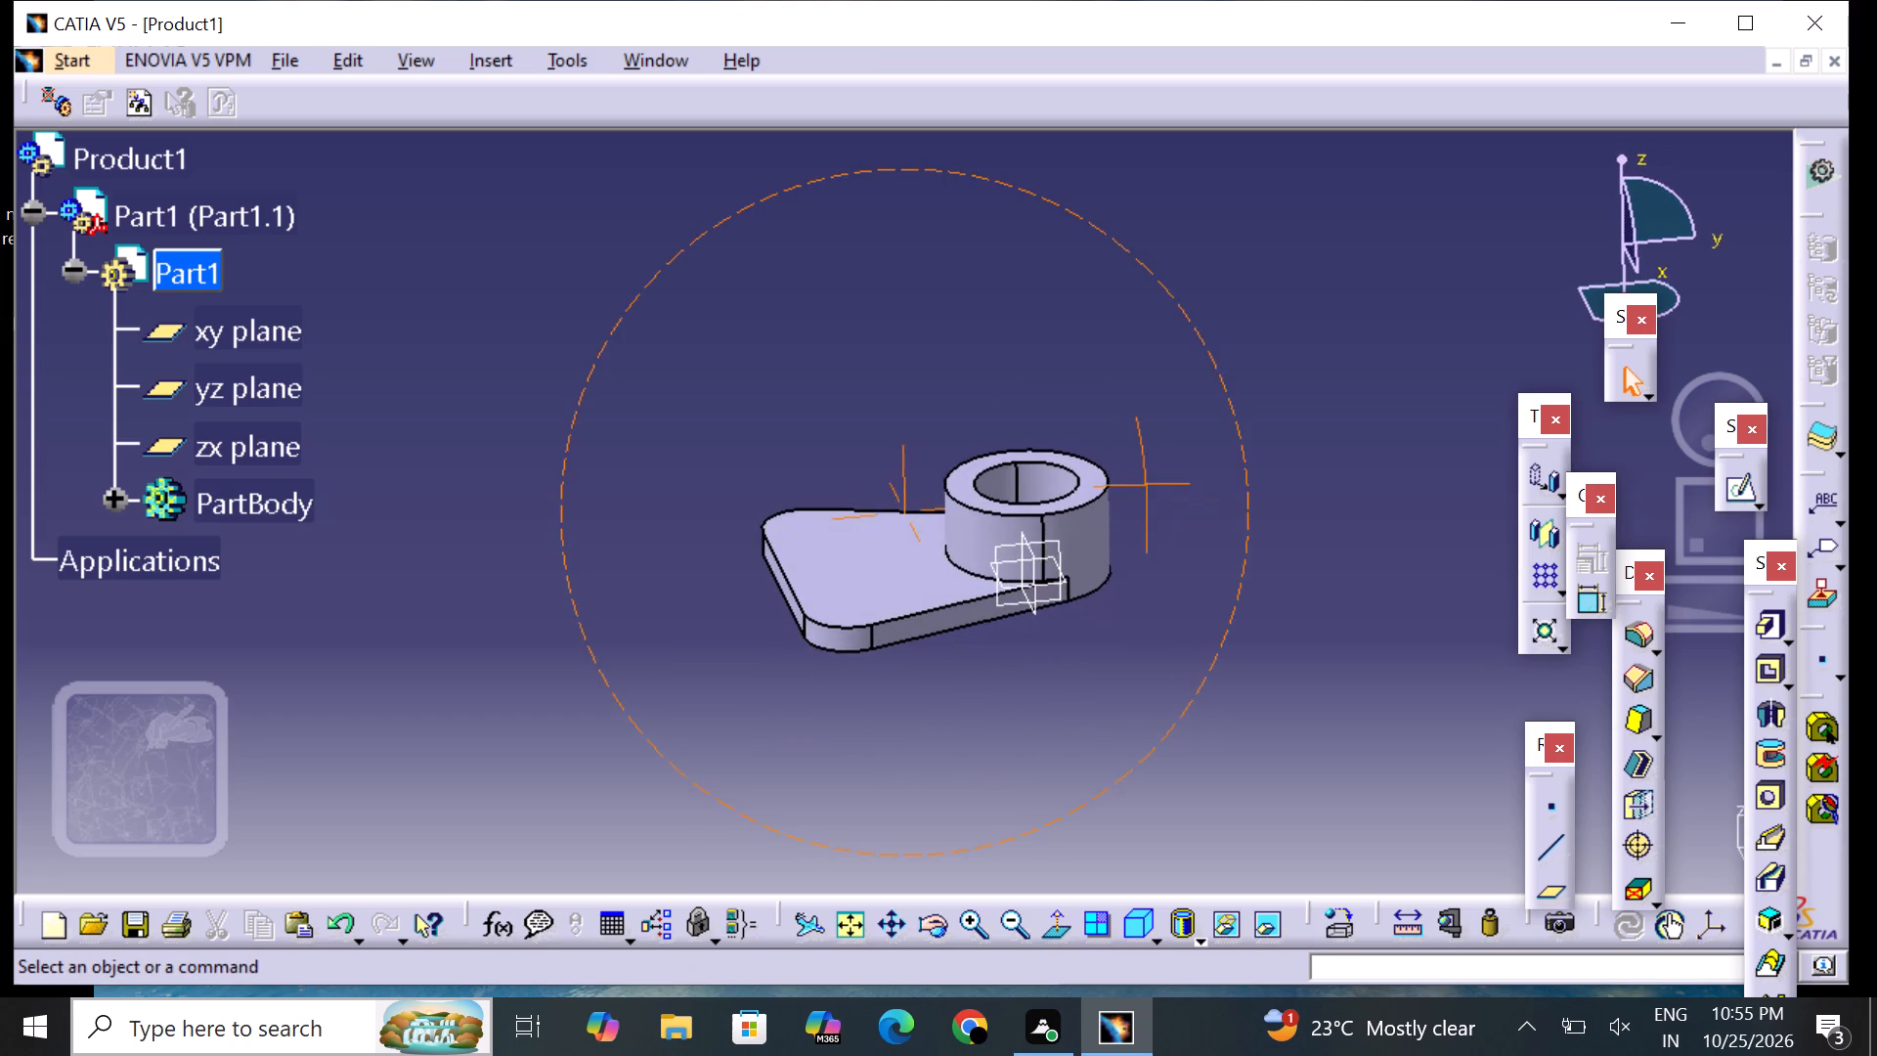
middle_drag(1144, 483, 1139, 481)
right_drag(1144, 483, 1139, 481)
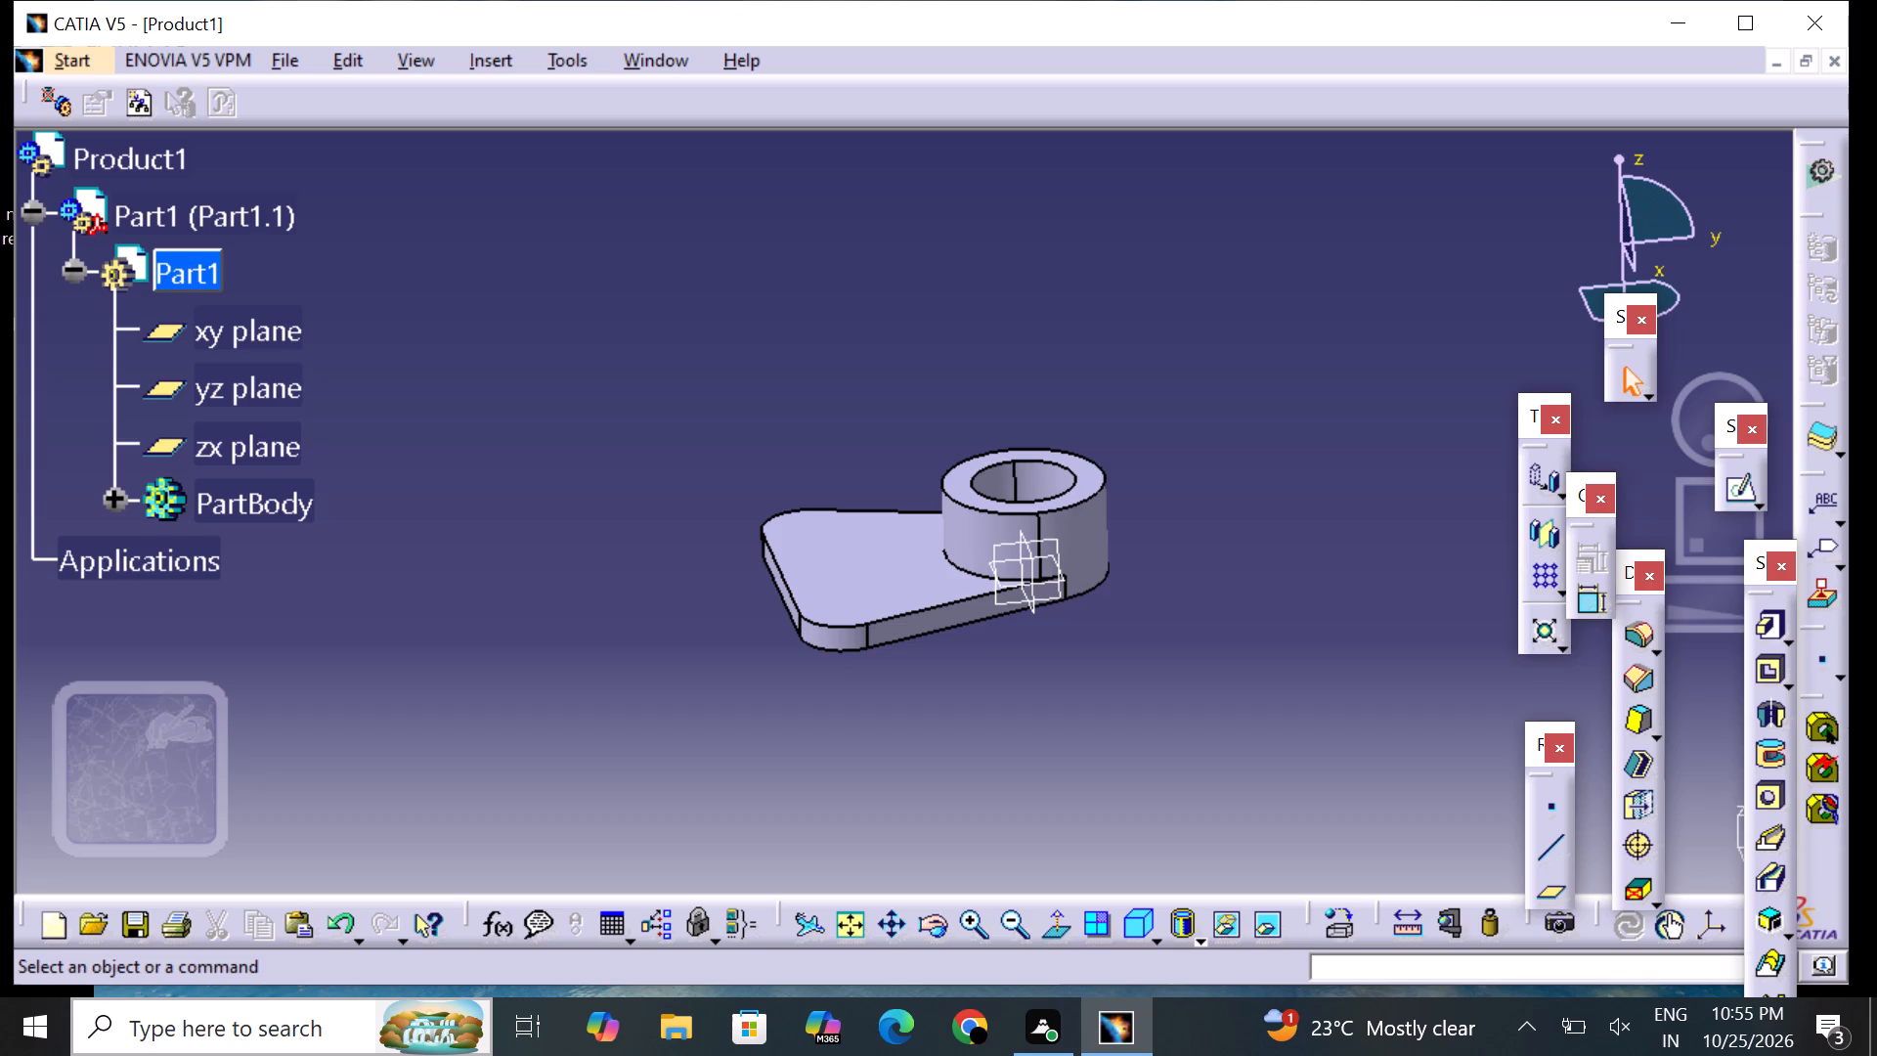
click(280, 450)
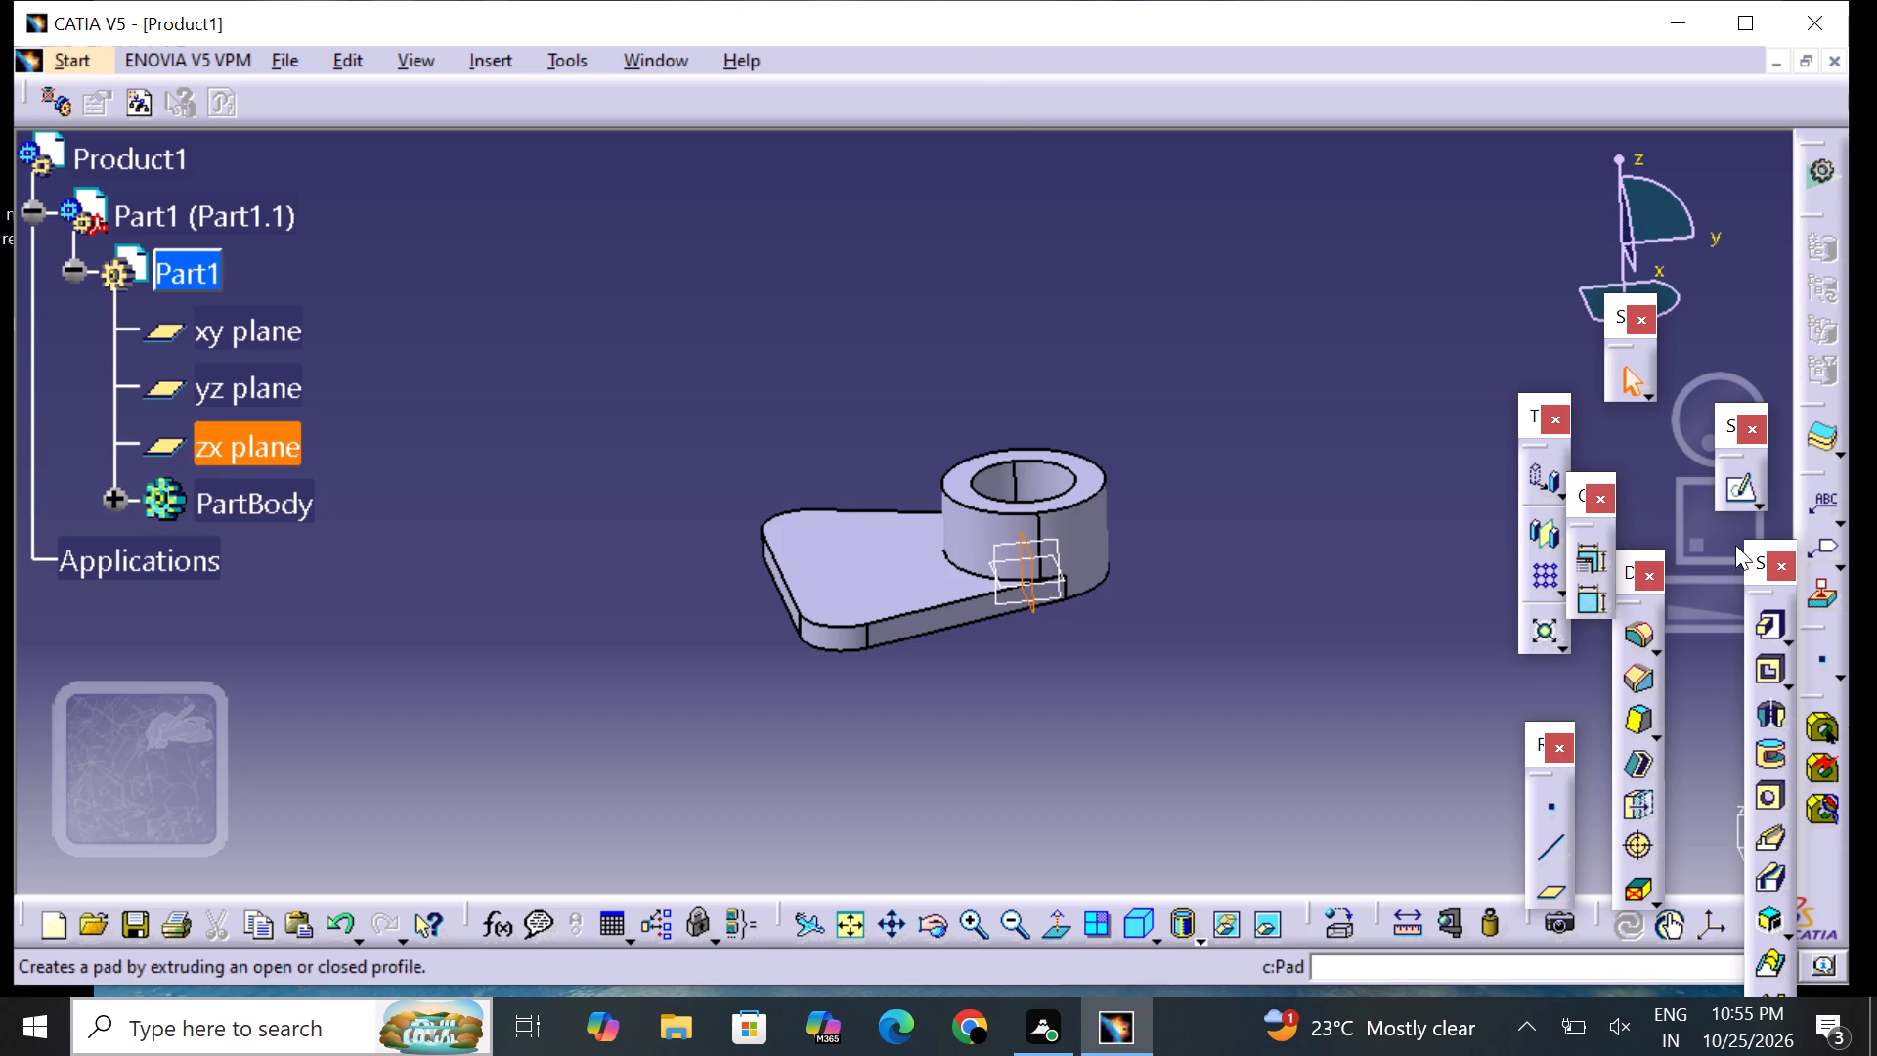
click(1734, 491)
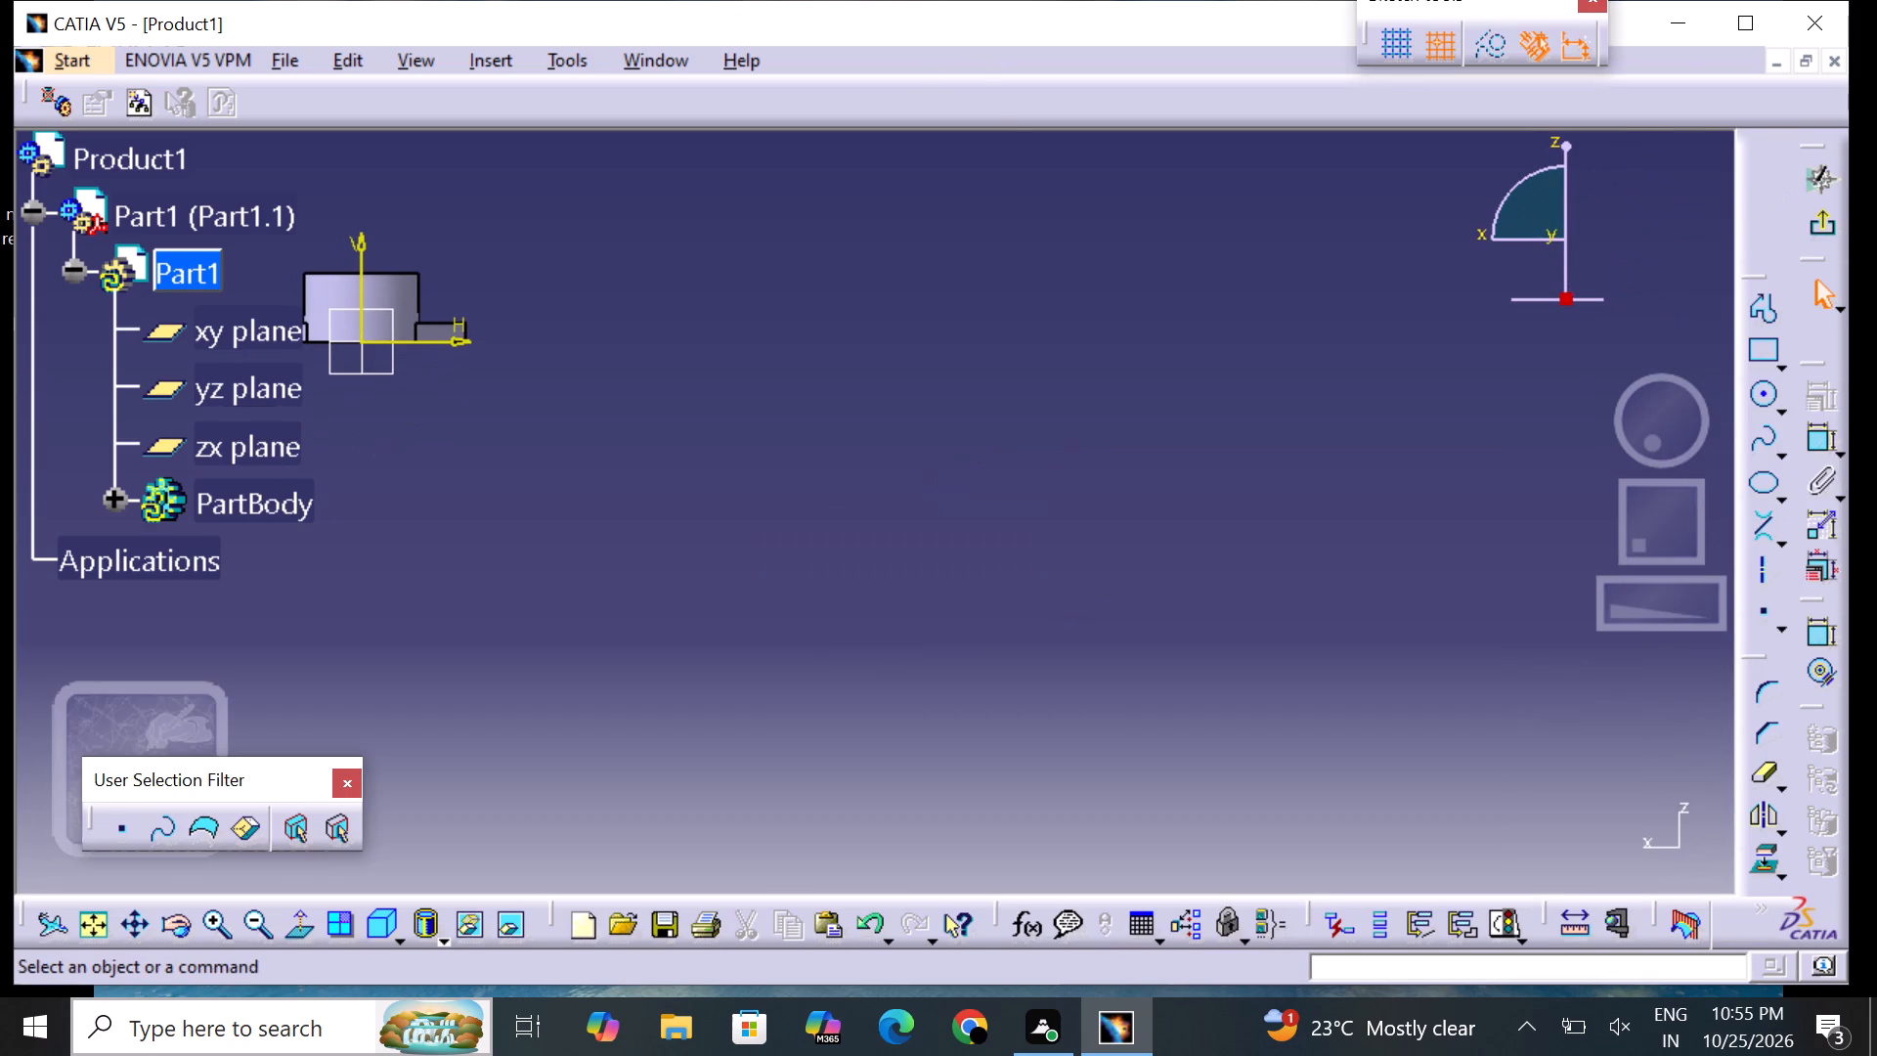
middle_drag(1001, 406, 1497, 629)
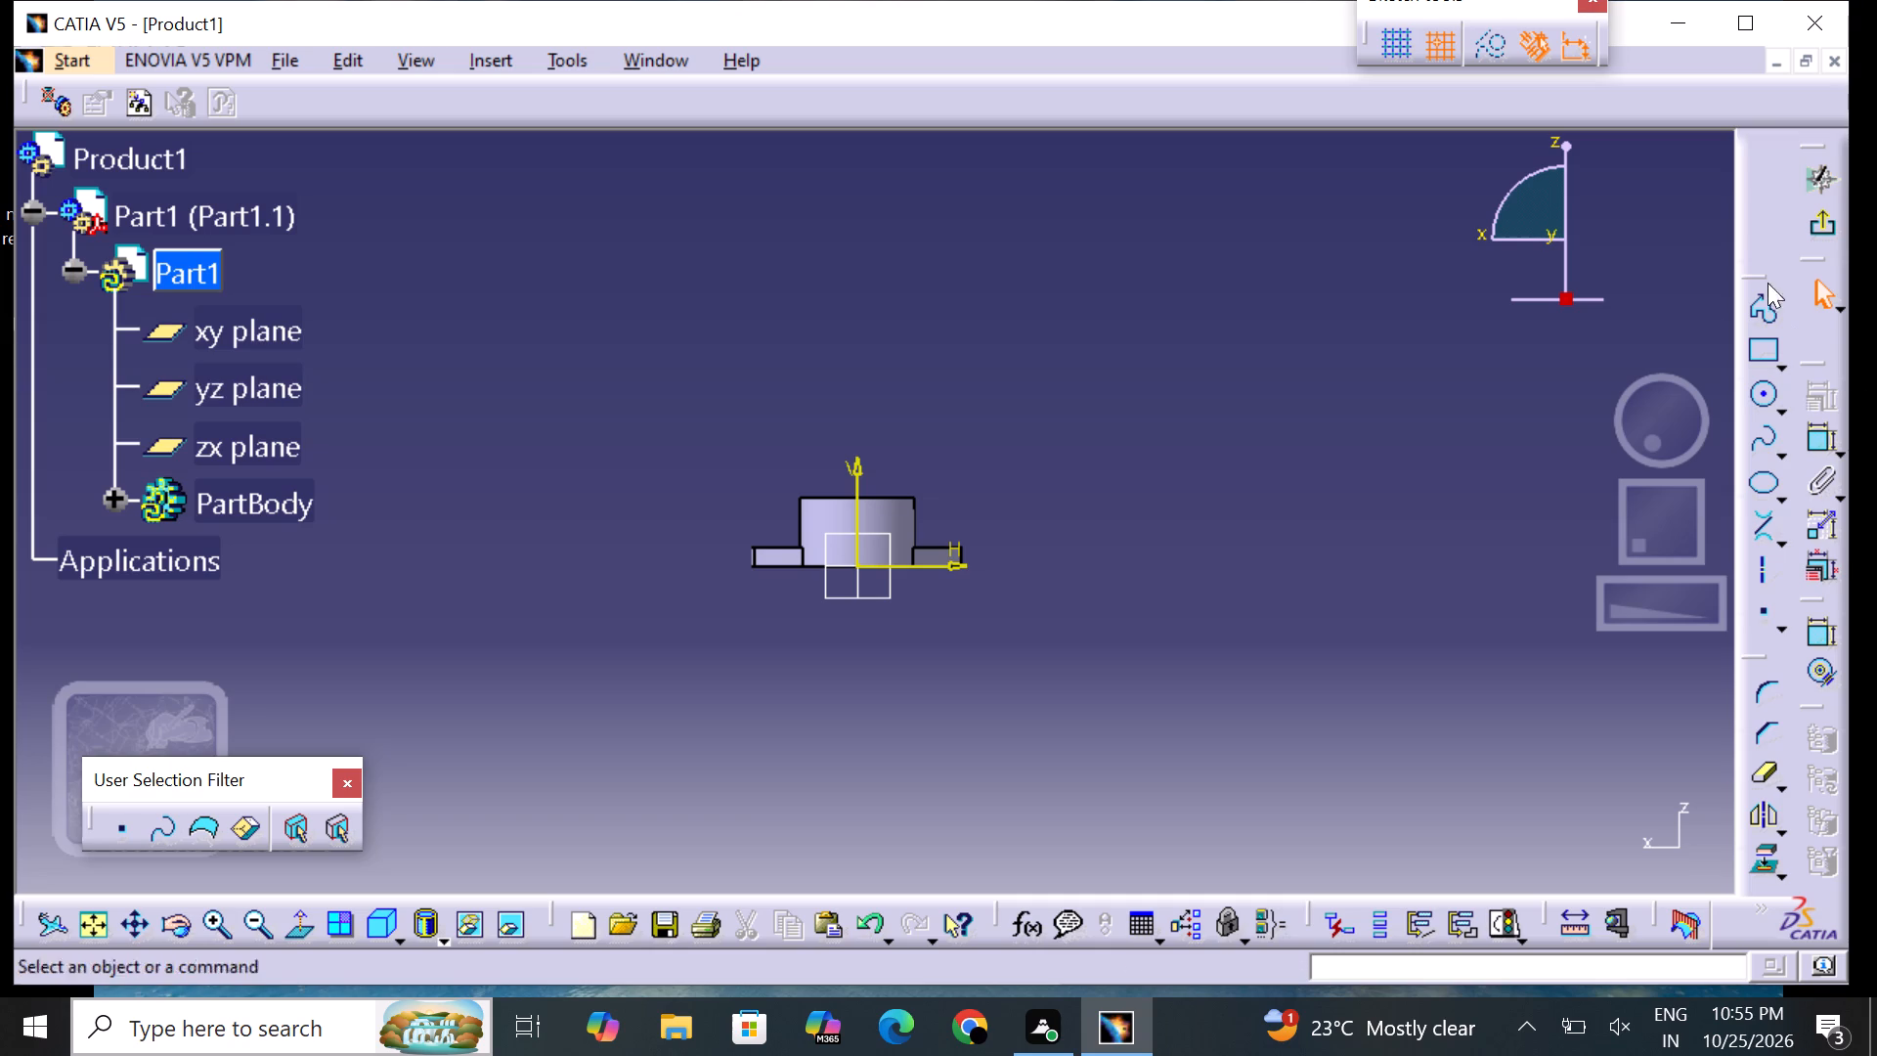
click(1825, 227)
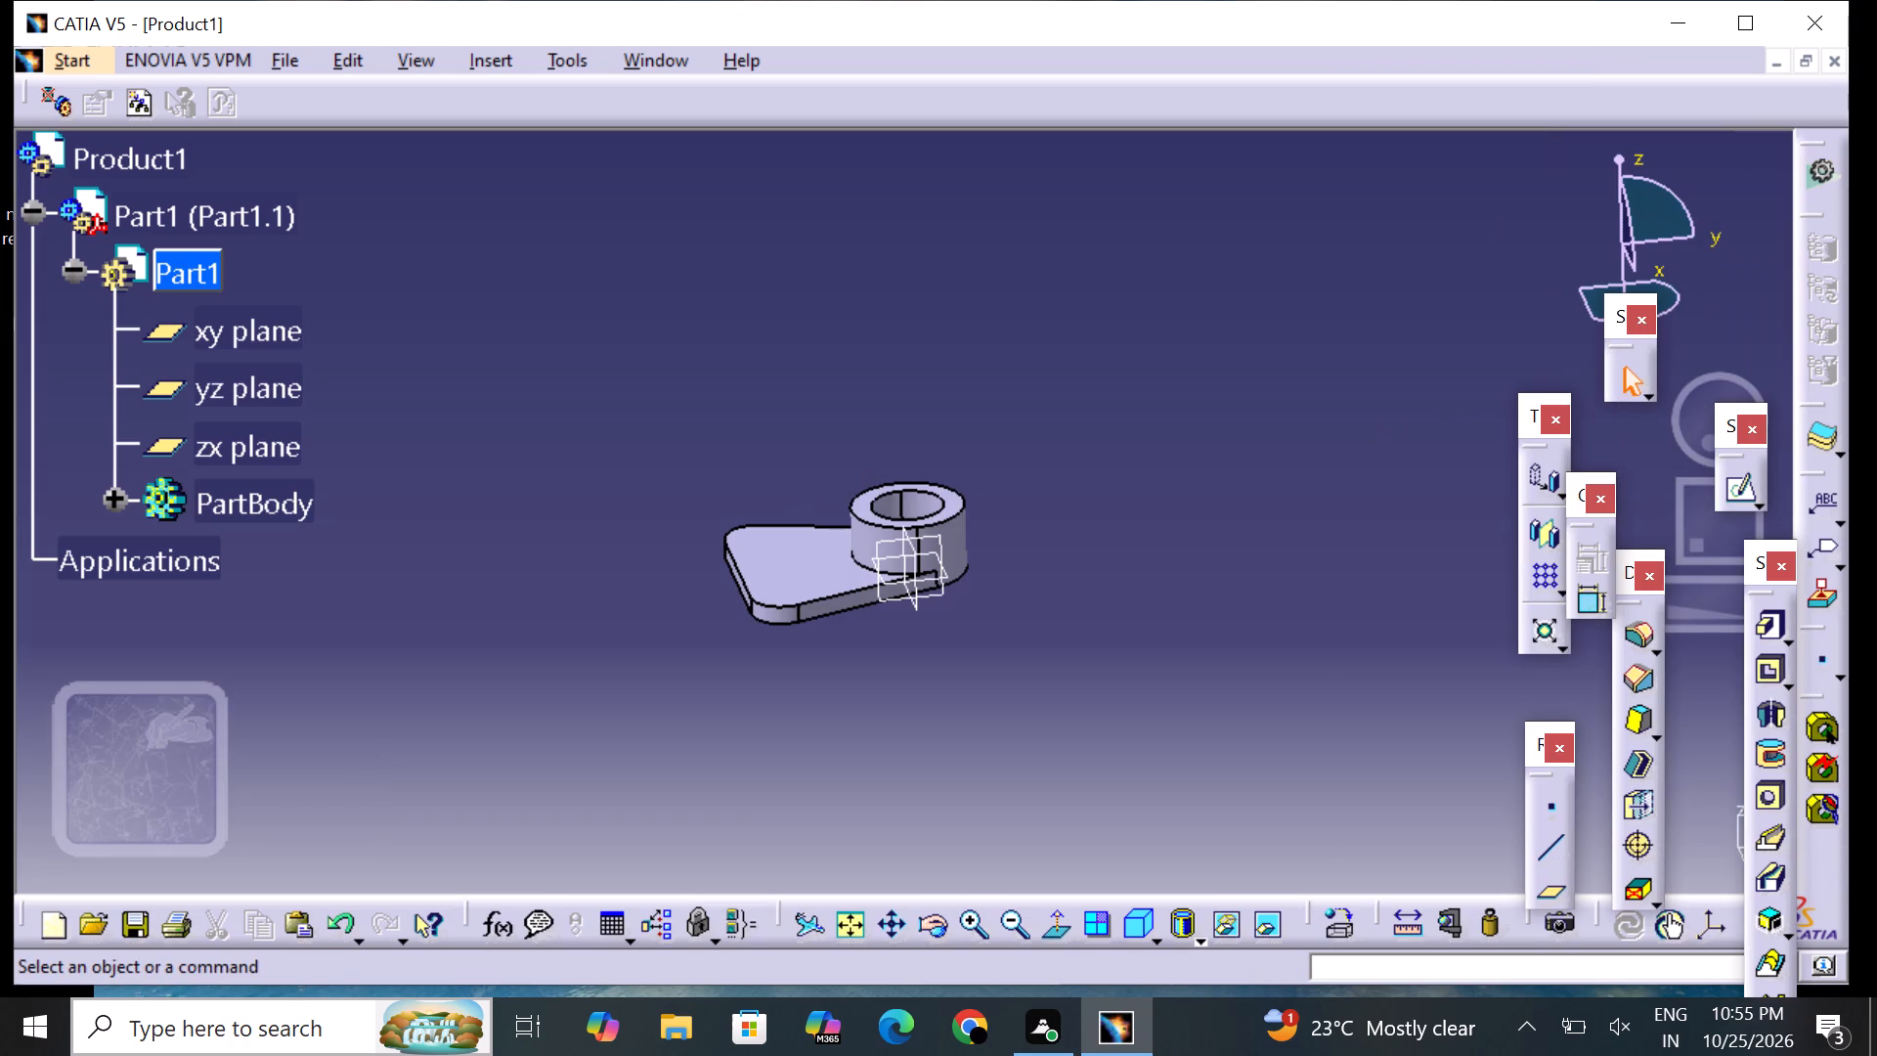
Open a new sketch on the yz plane.
click(271, 407)
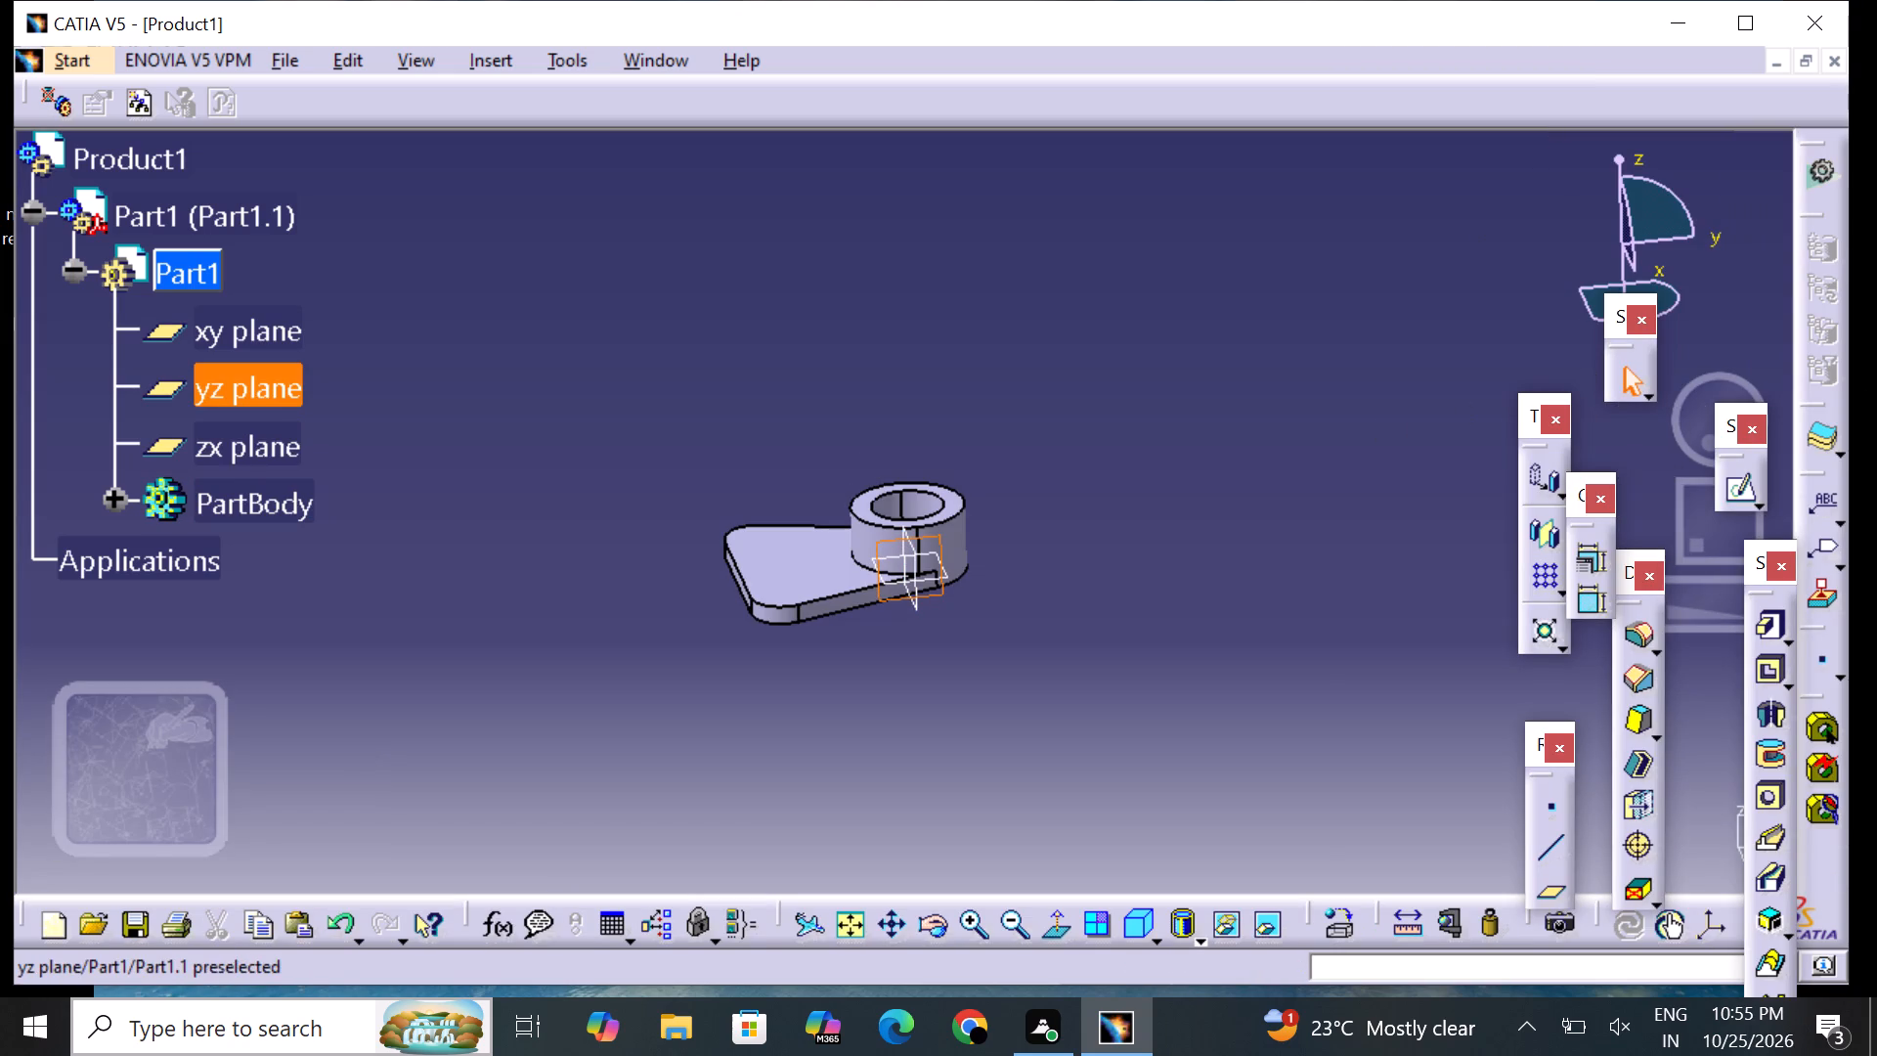
click(1737, 495)
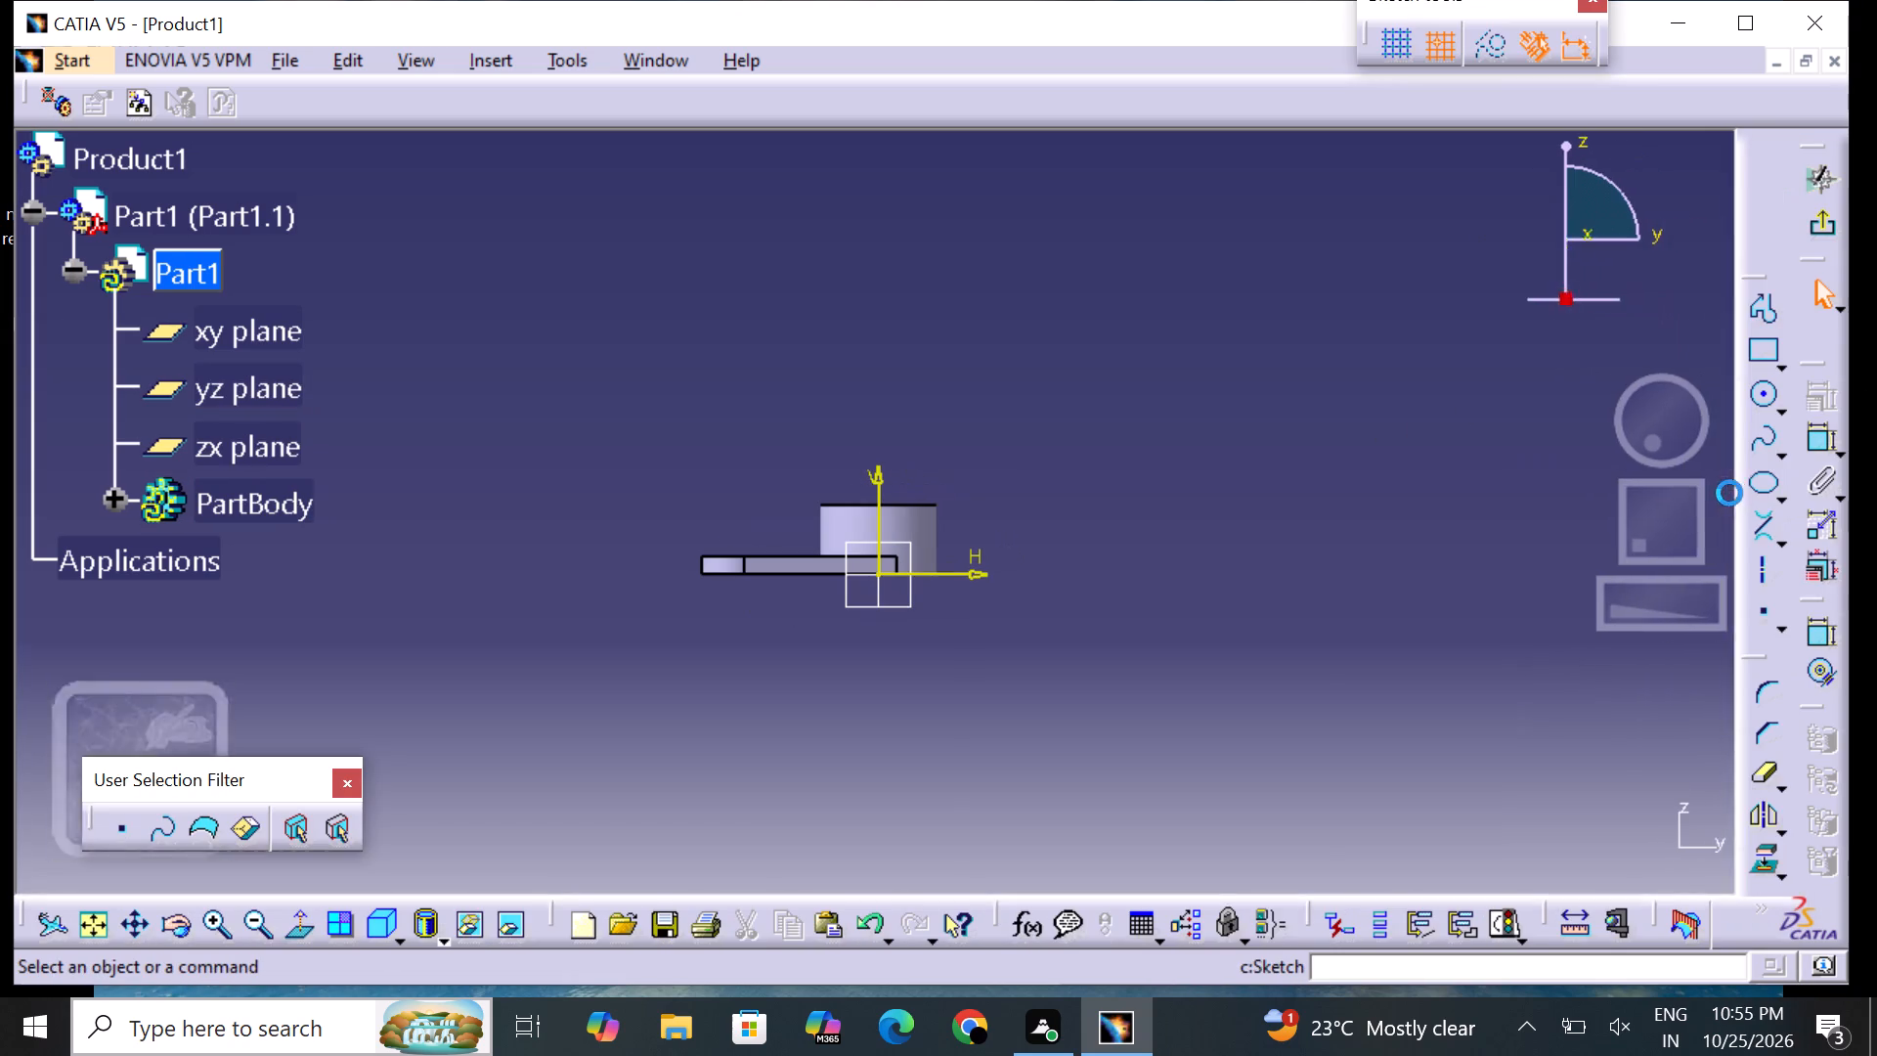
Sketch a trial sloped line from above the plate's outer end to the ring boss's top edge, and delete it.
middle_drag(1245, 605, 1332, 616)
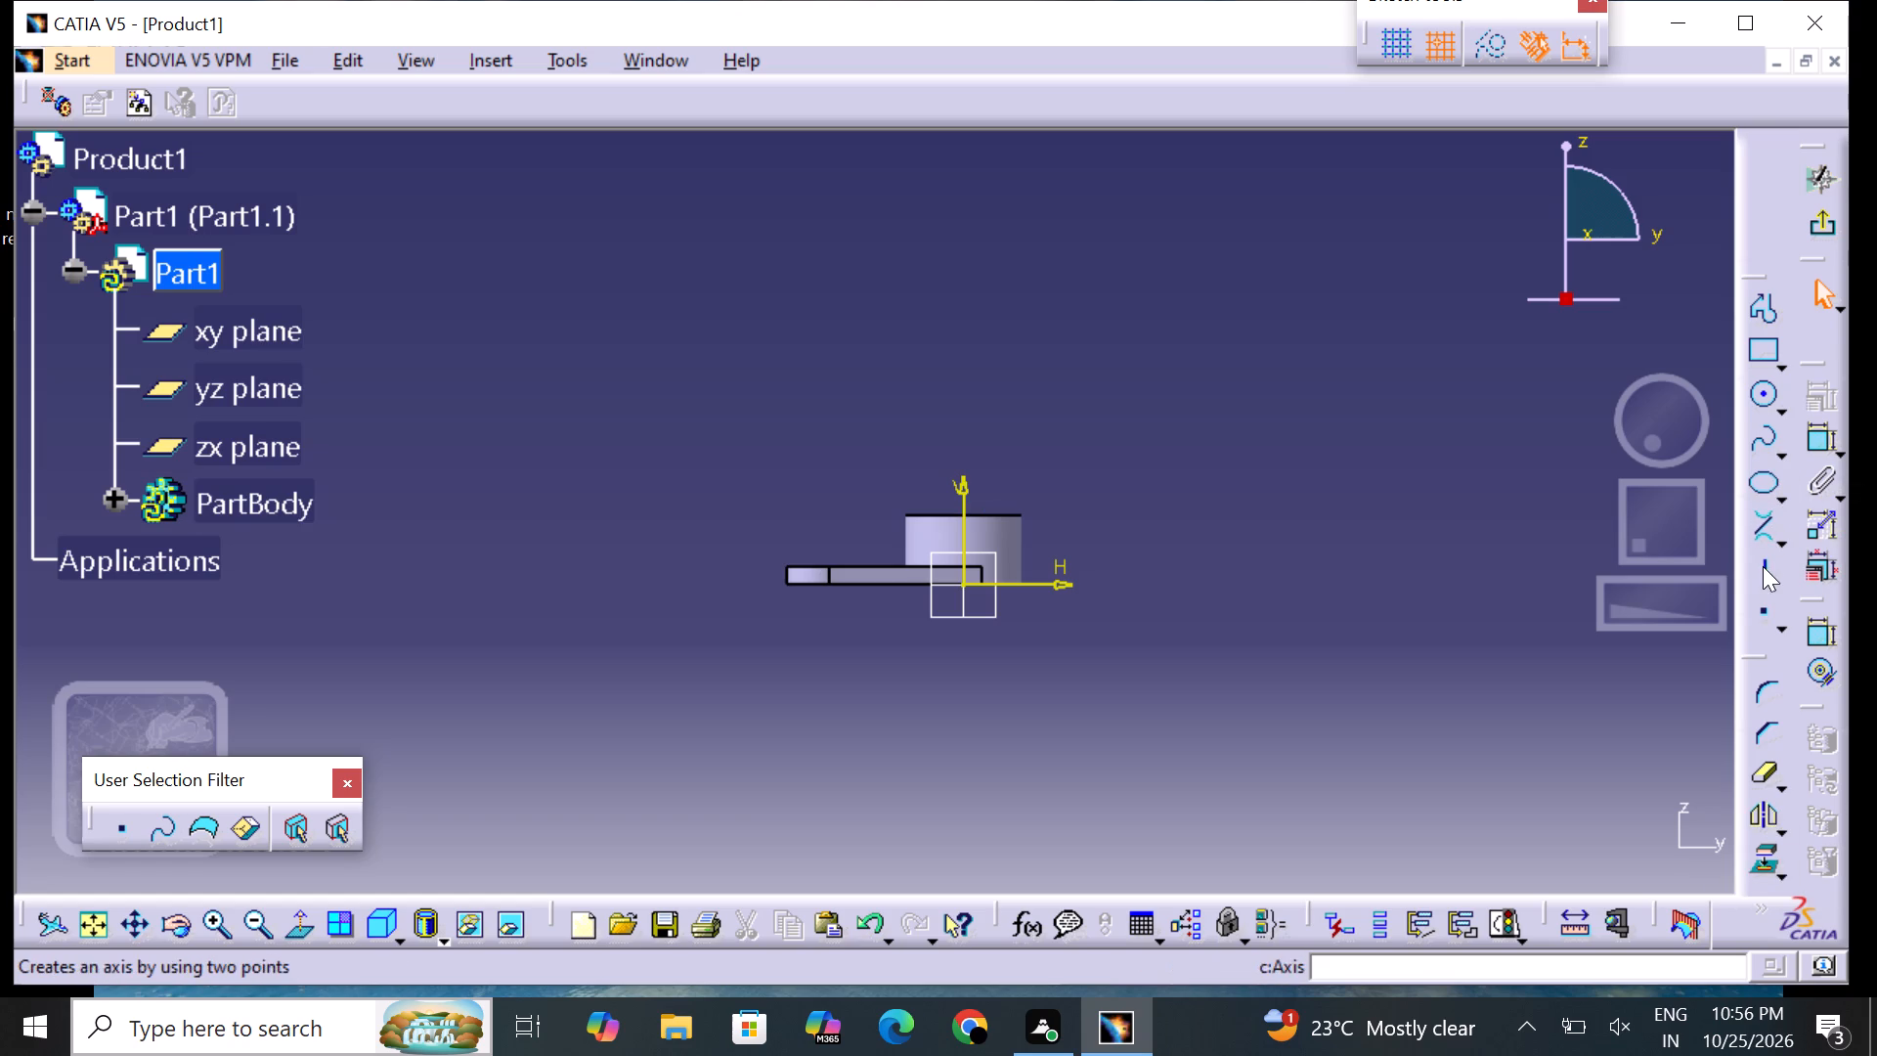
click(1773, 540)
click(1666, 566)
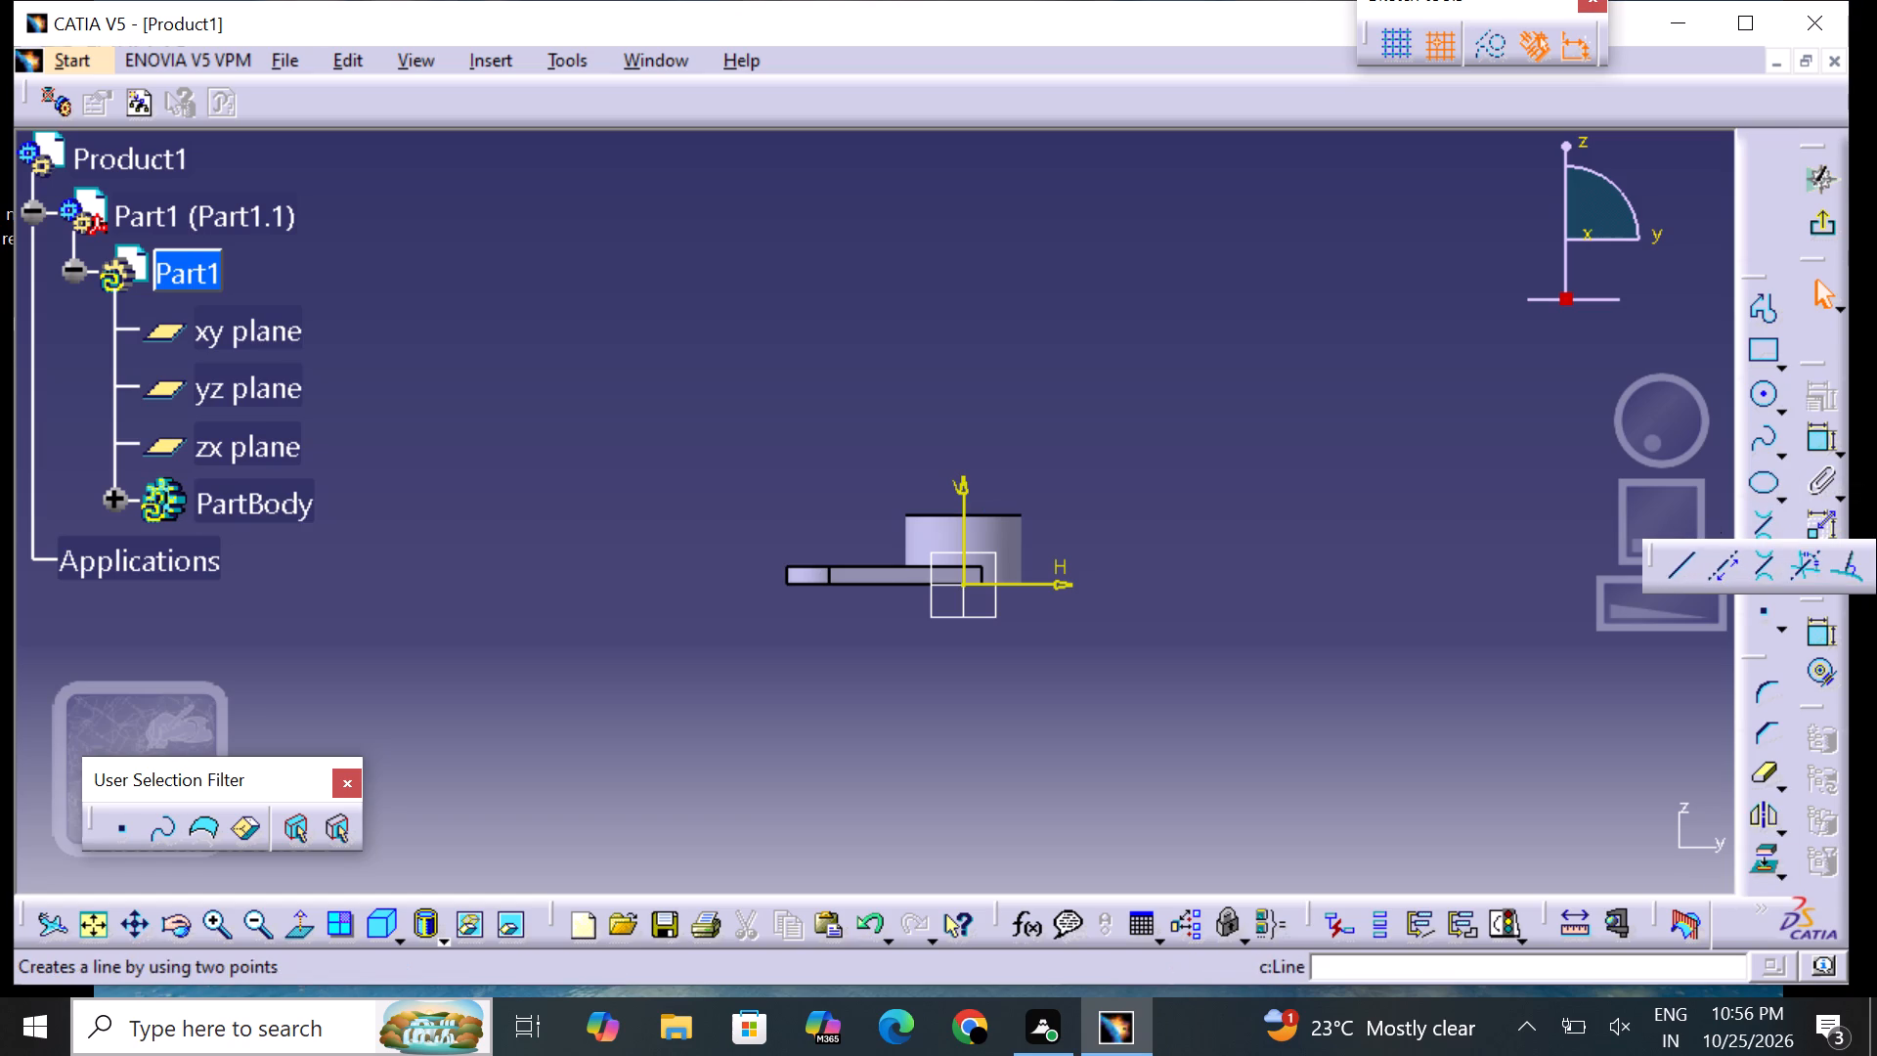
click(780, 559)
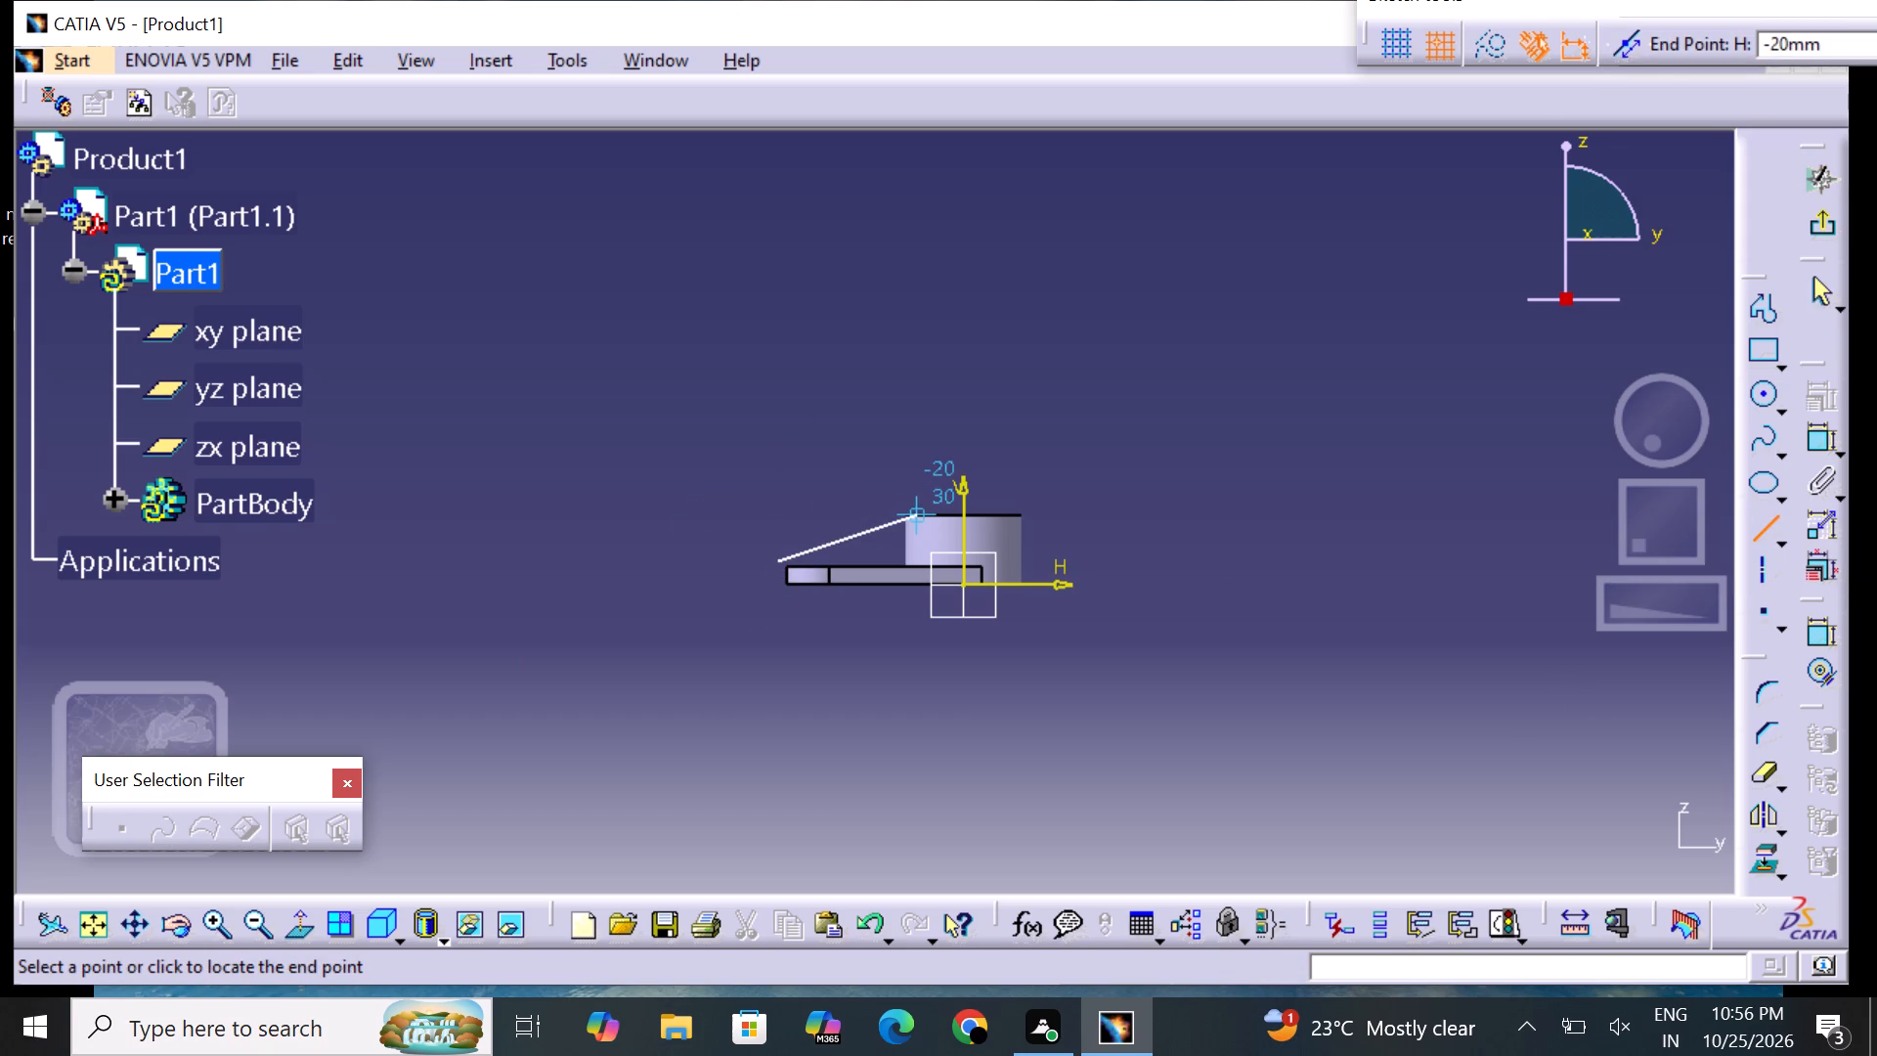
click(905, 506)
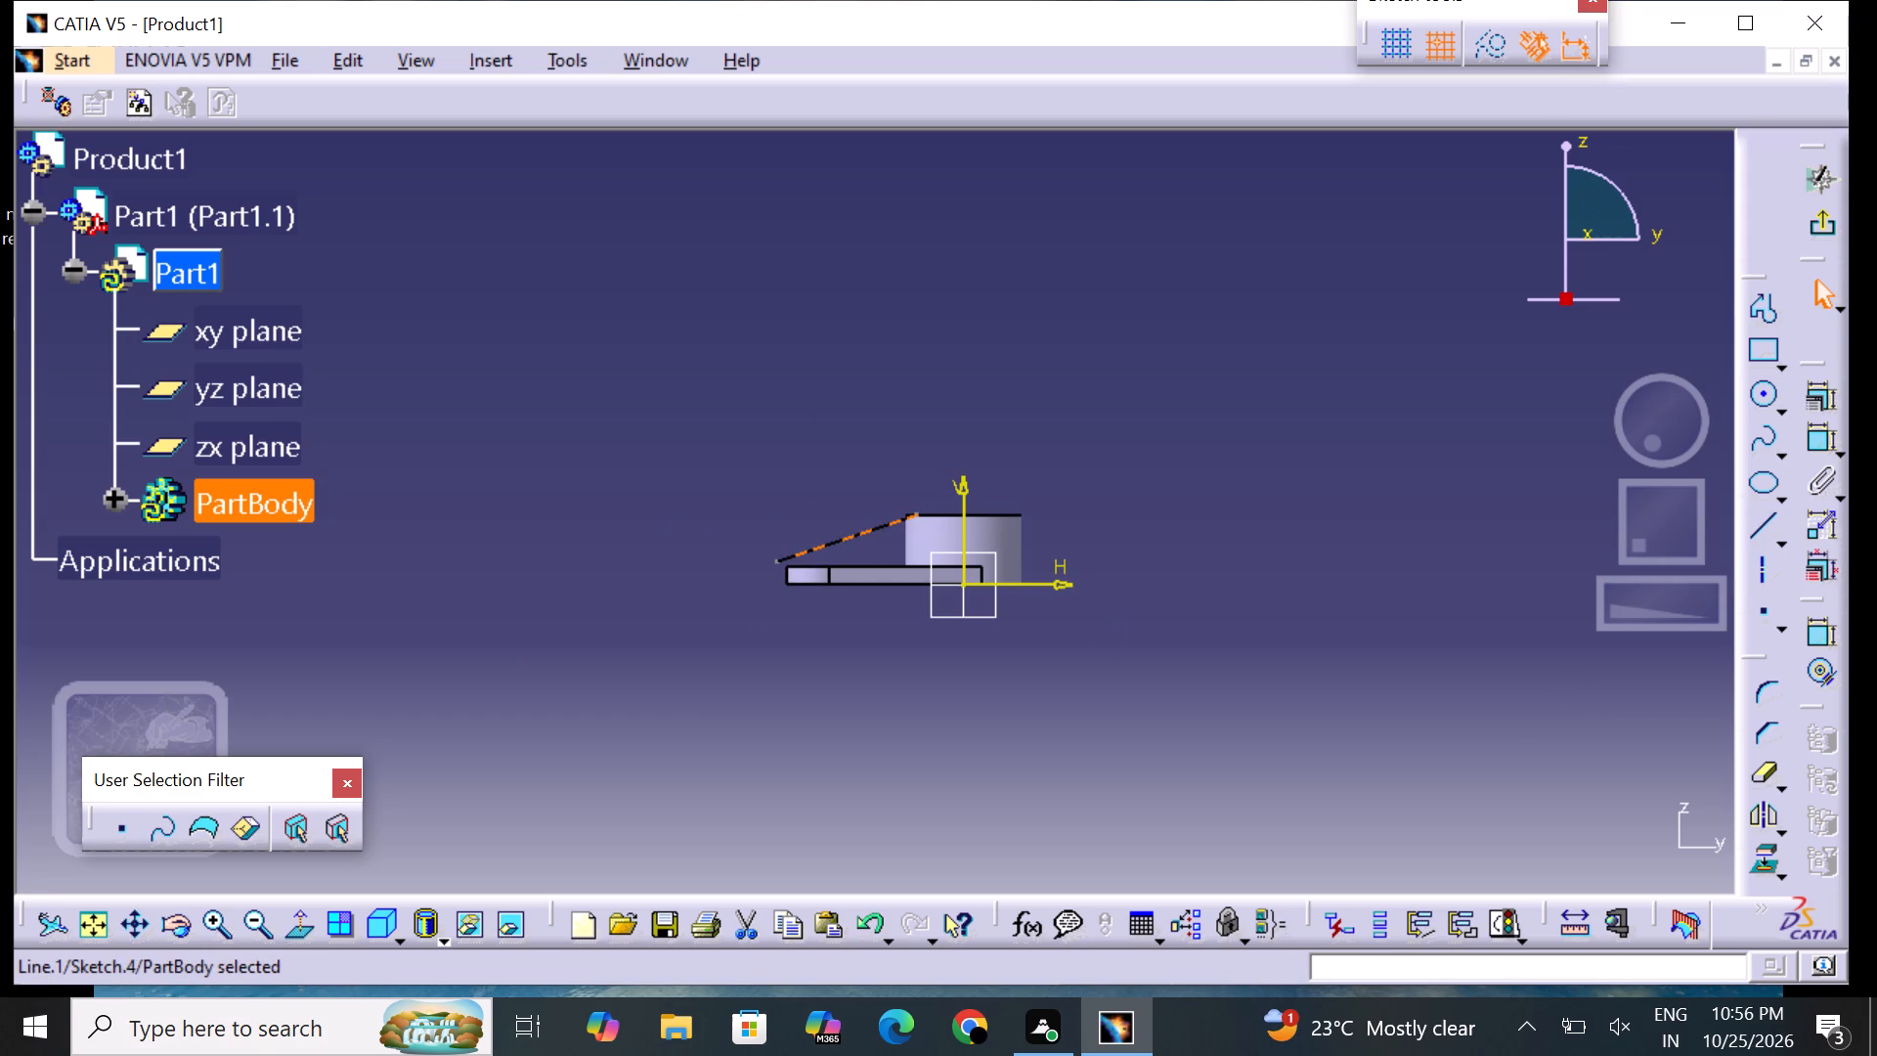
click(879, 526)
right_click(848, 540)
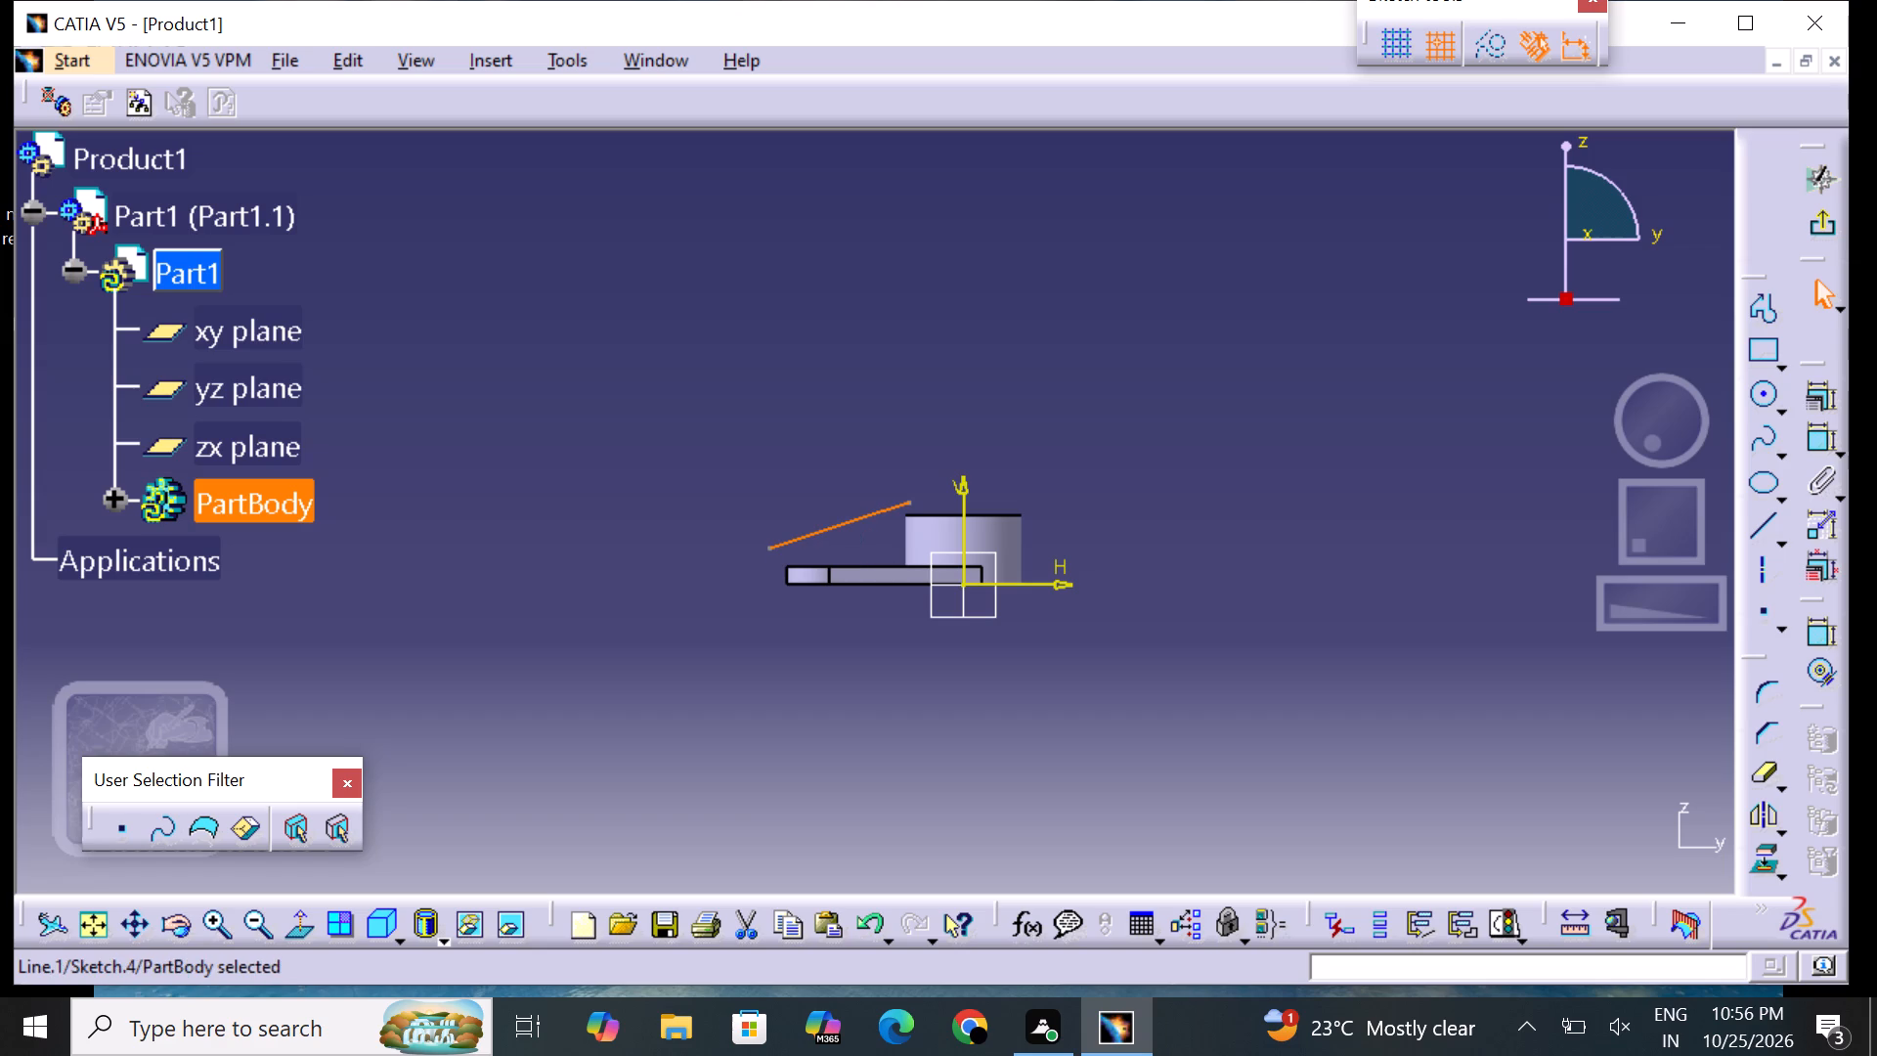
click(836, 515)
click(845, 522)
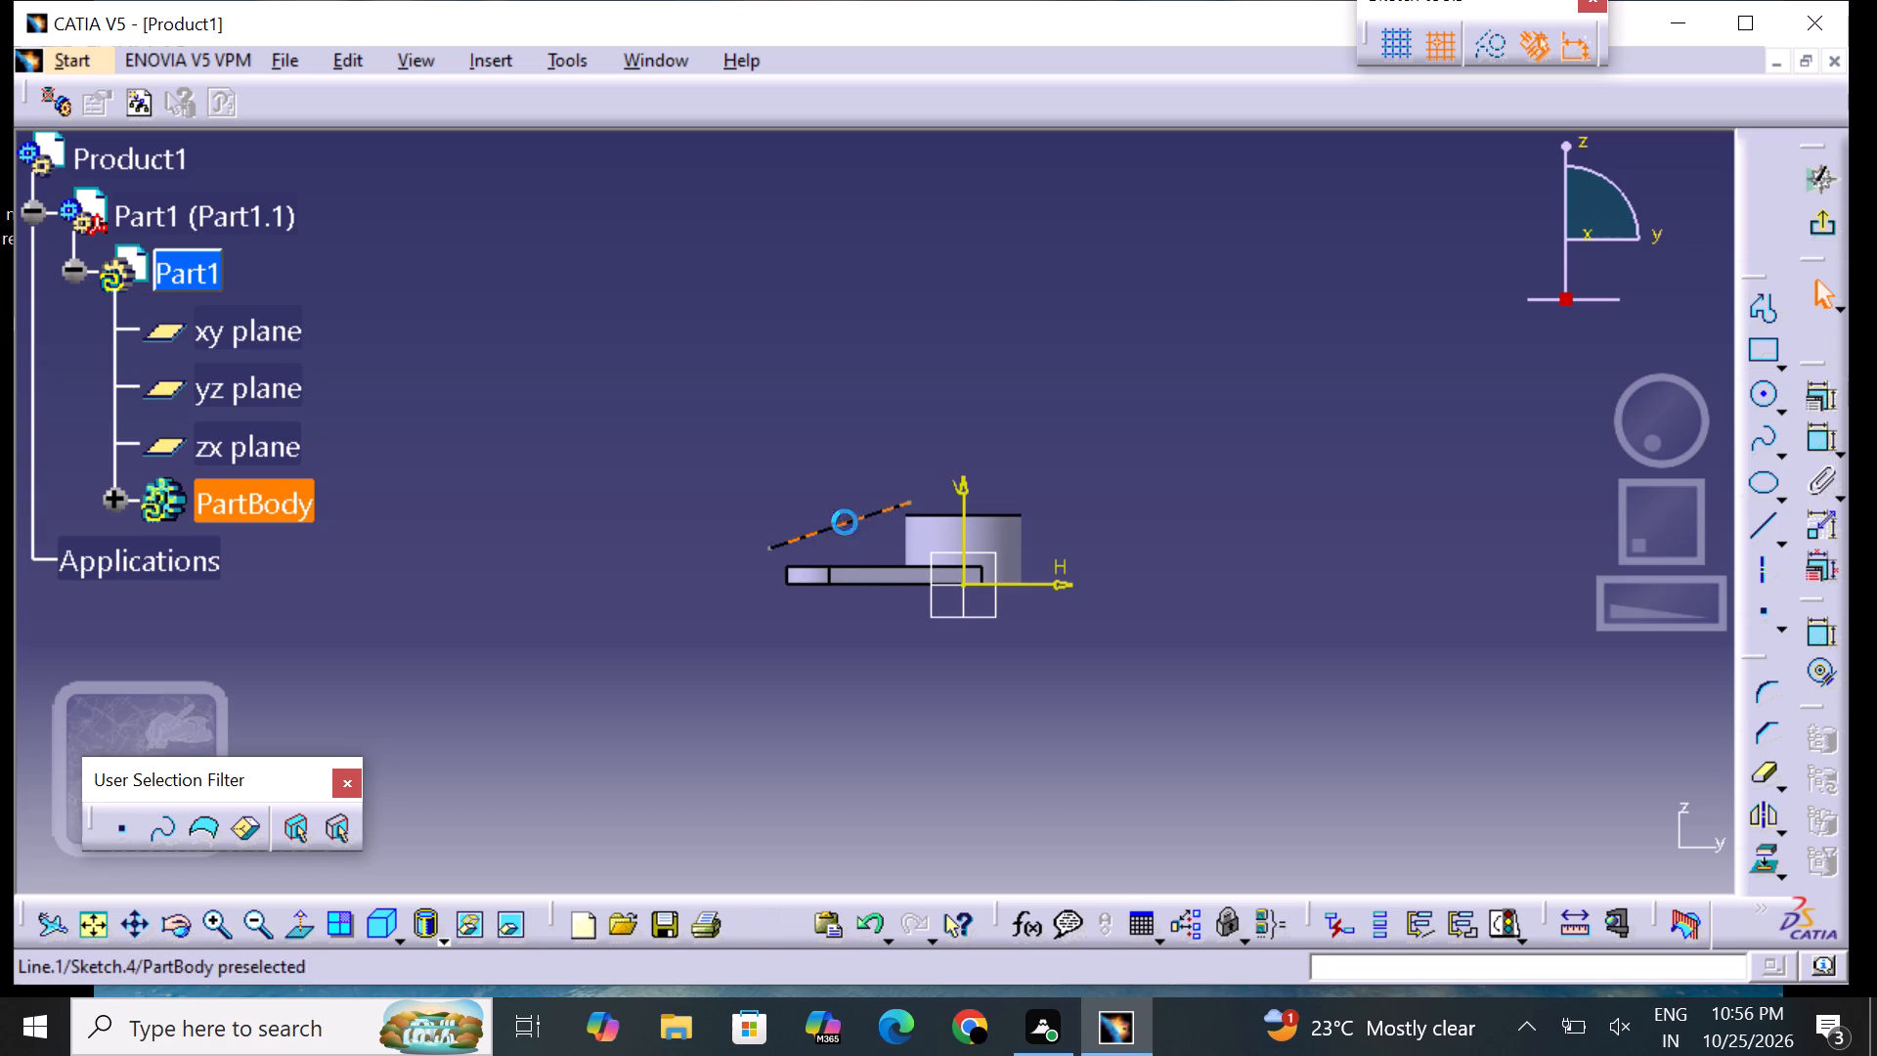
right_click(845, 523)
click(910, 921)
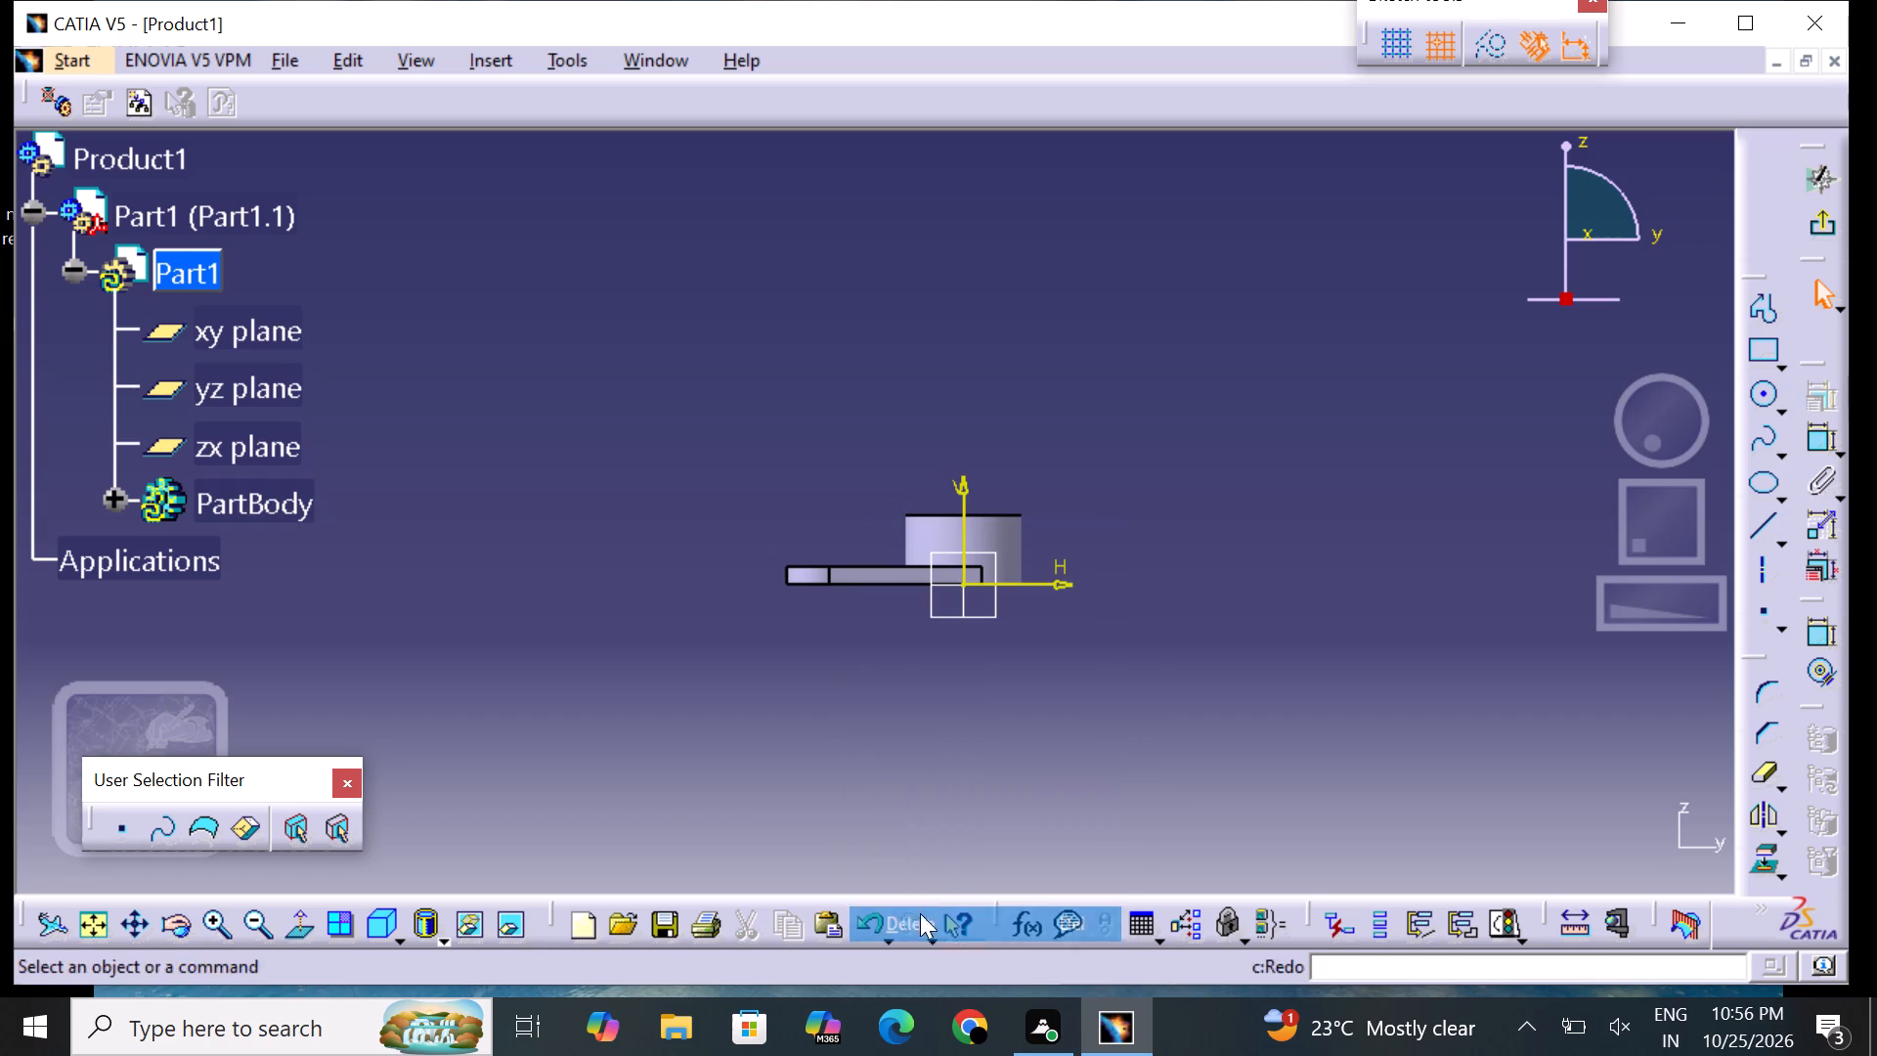
Sketch a sloped line from just above the plate's outer end up to about H -30 mm, V 40 mm beside the ring boss.
triple_click(213, 923)
click(213, 923)
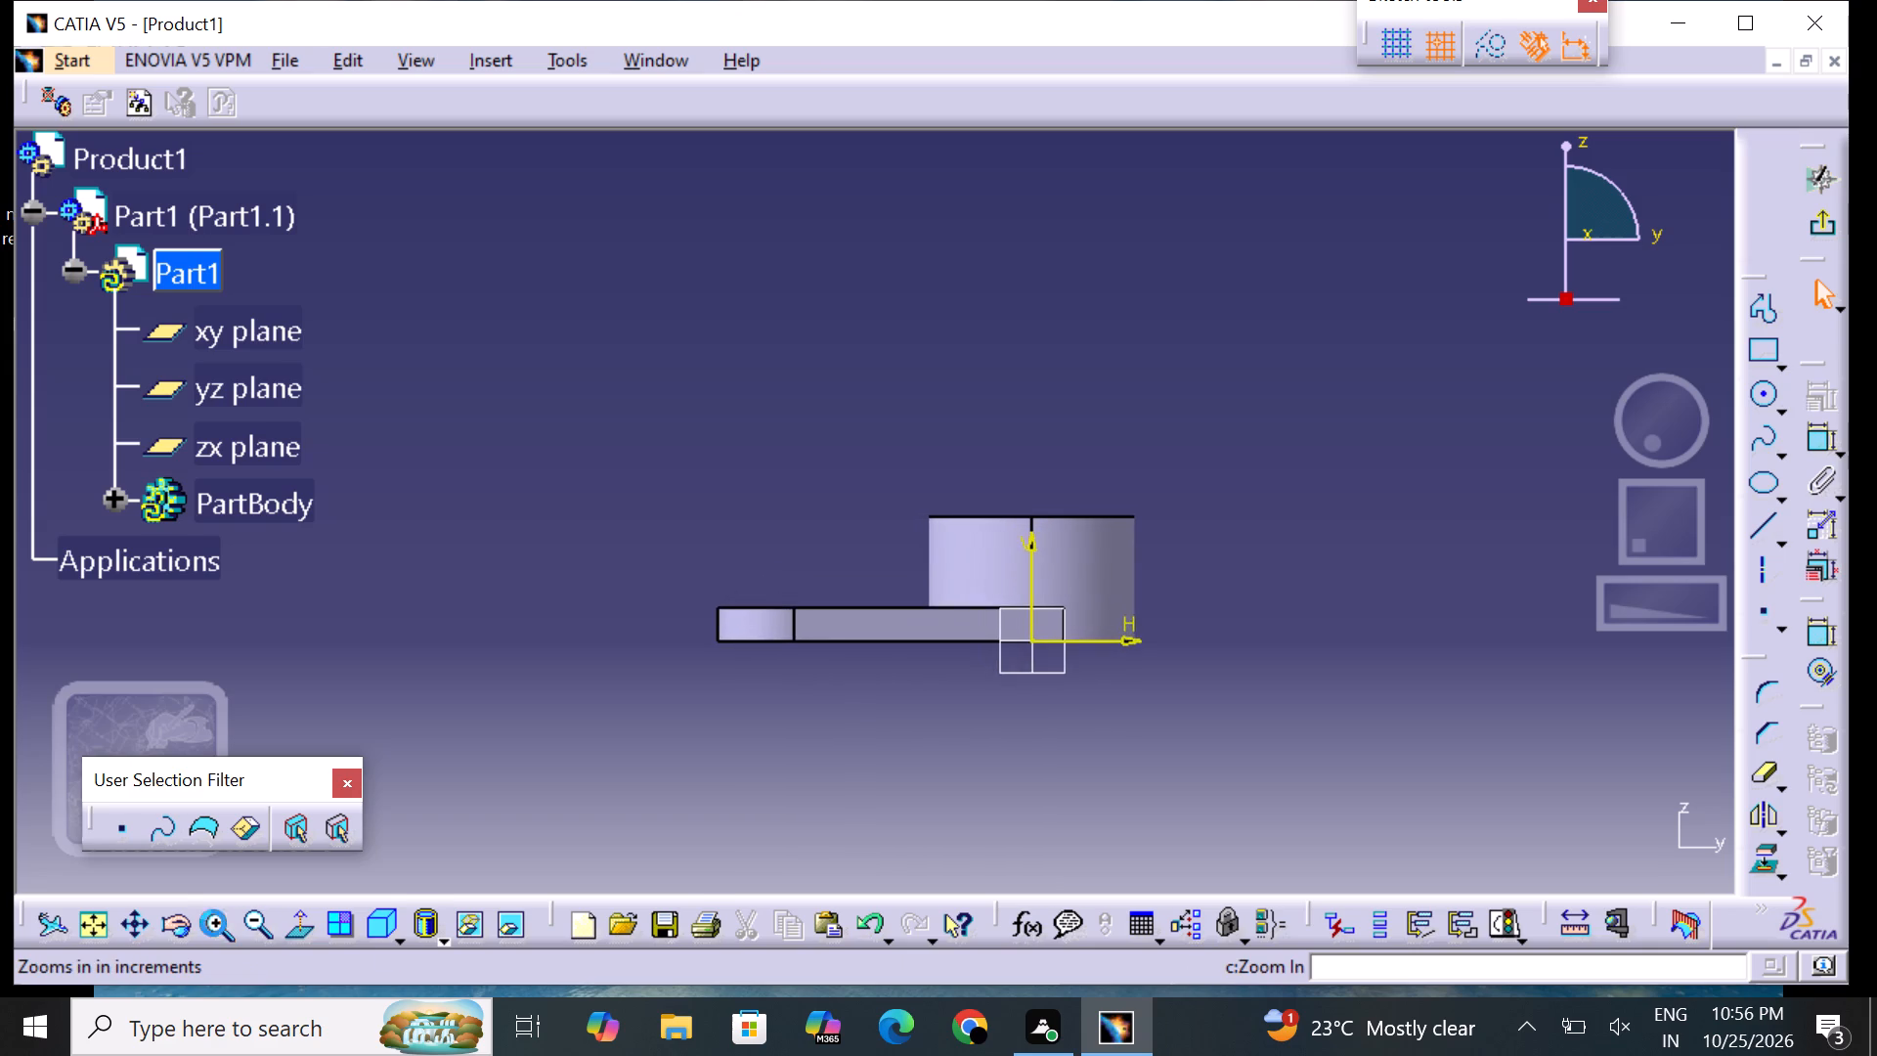
middle_drag(1017, 813, 918, 726)
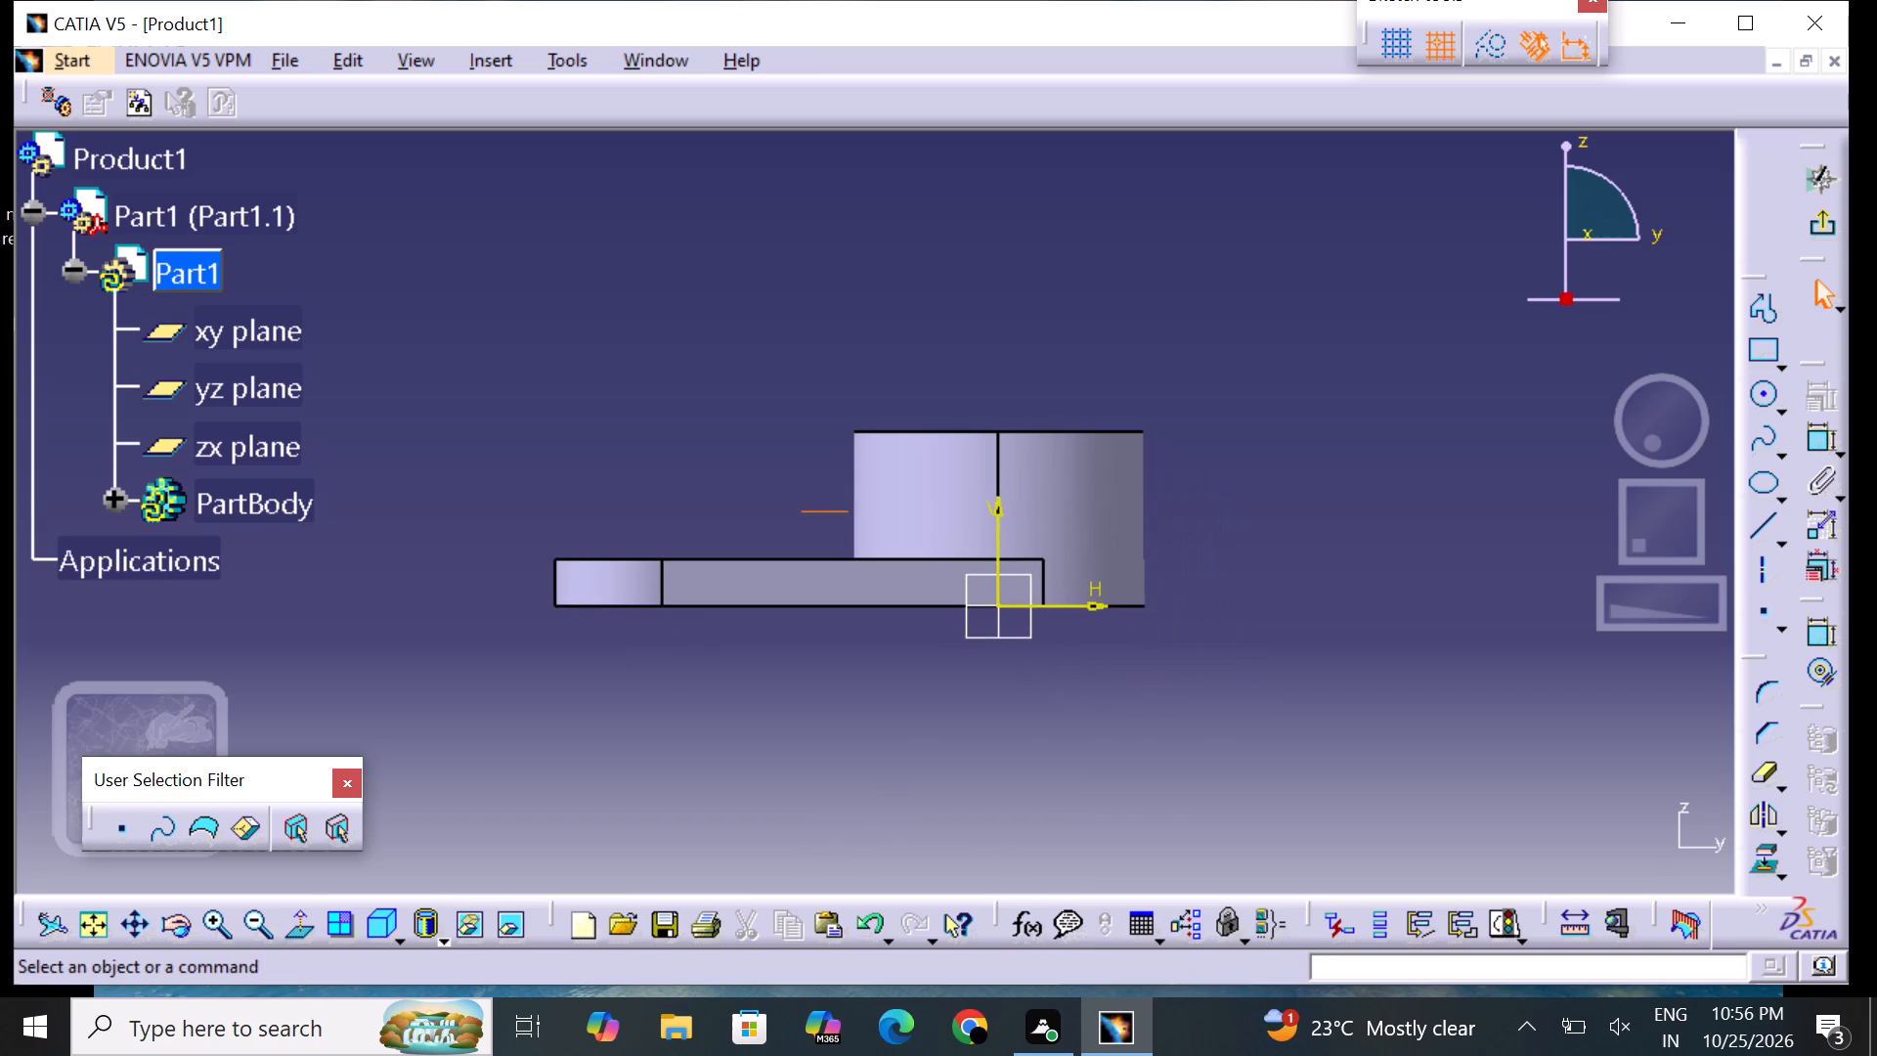
click(1747, 533)
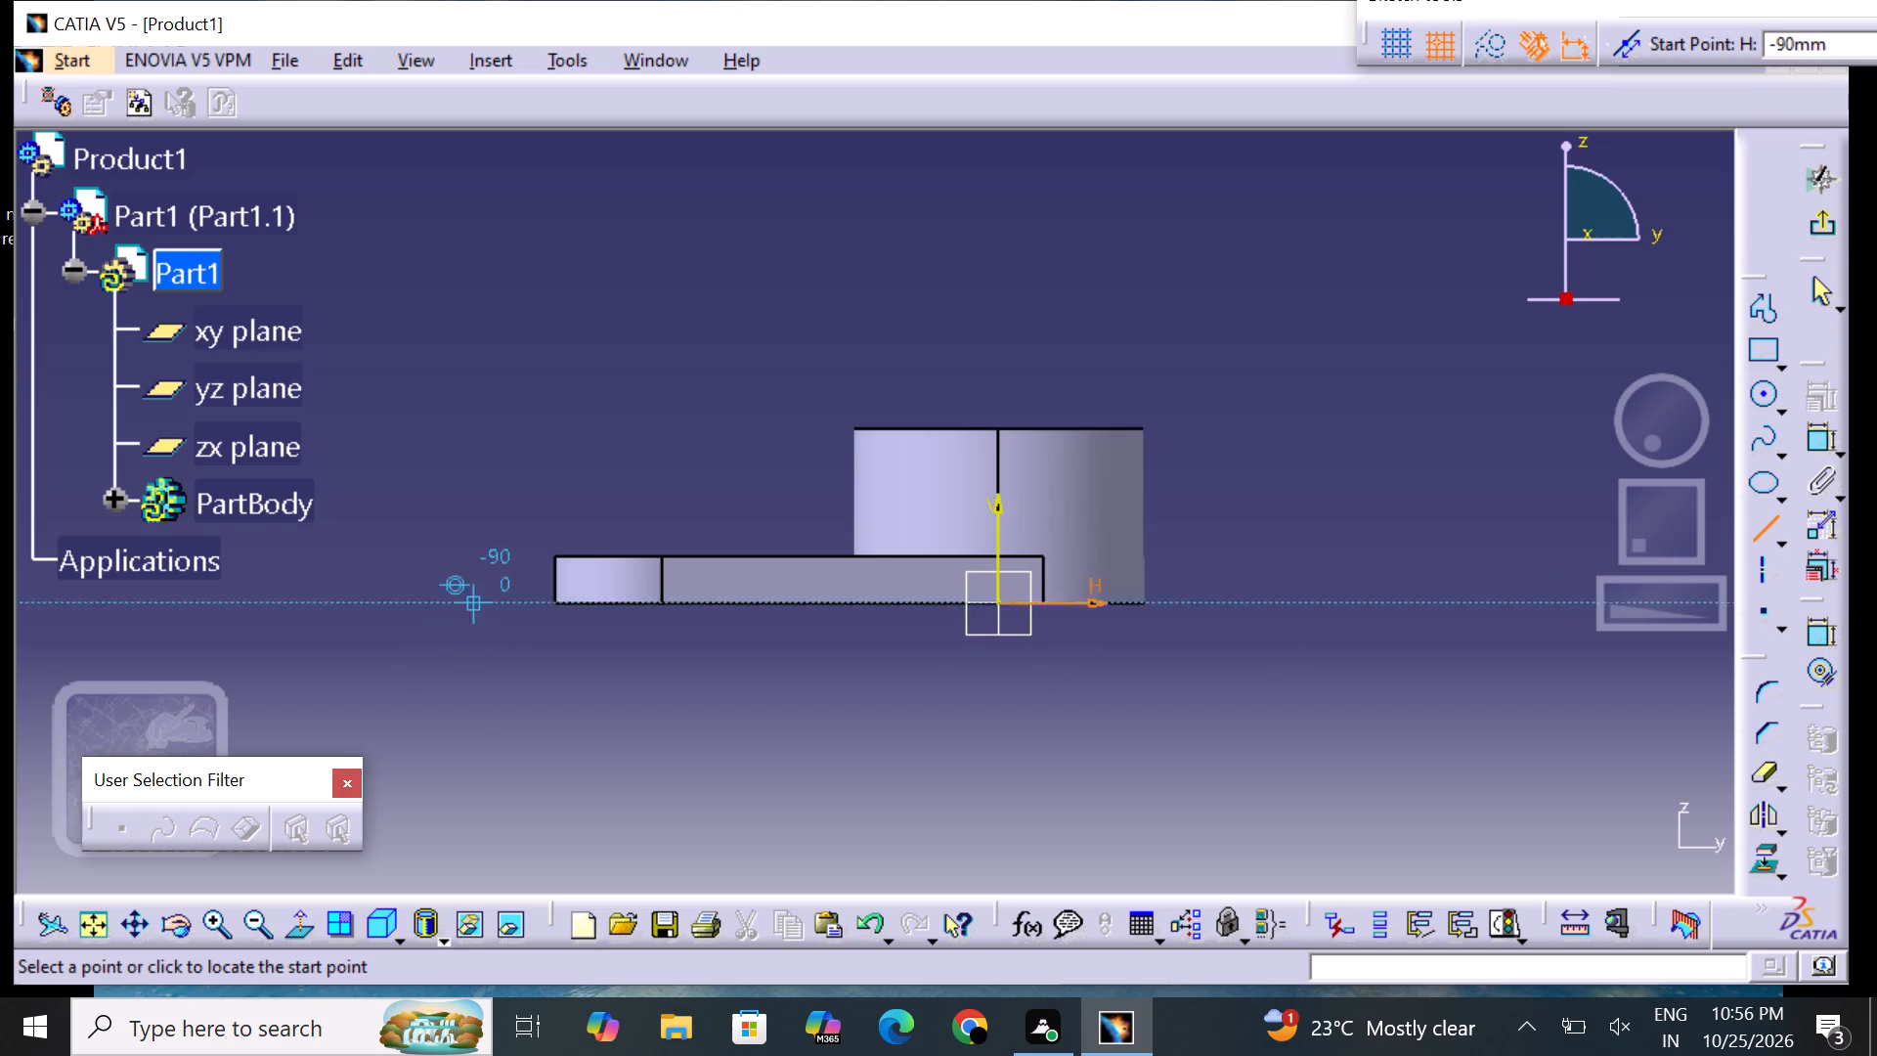
click(558, 528)
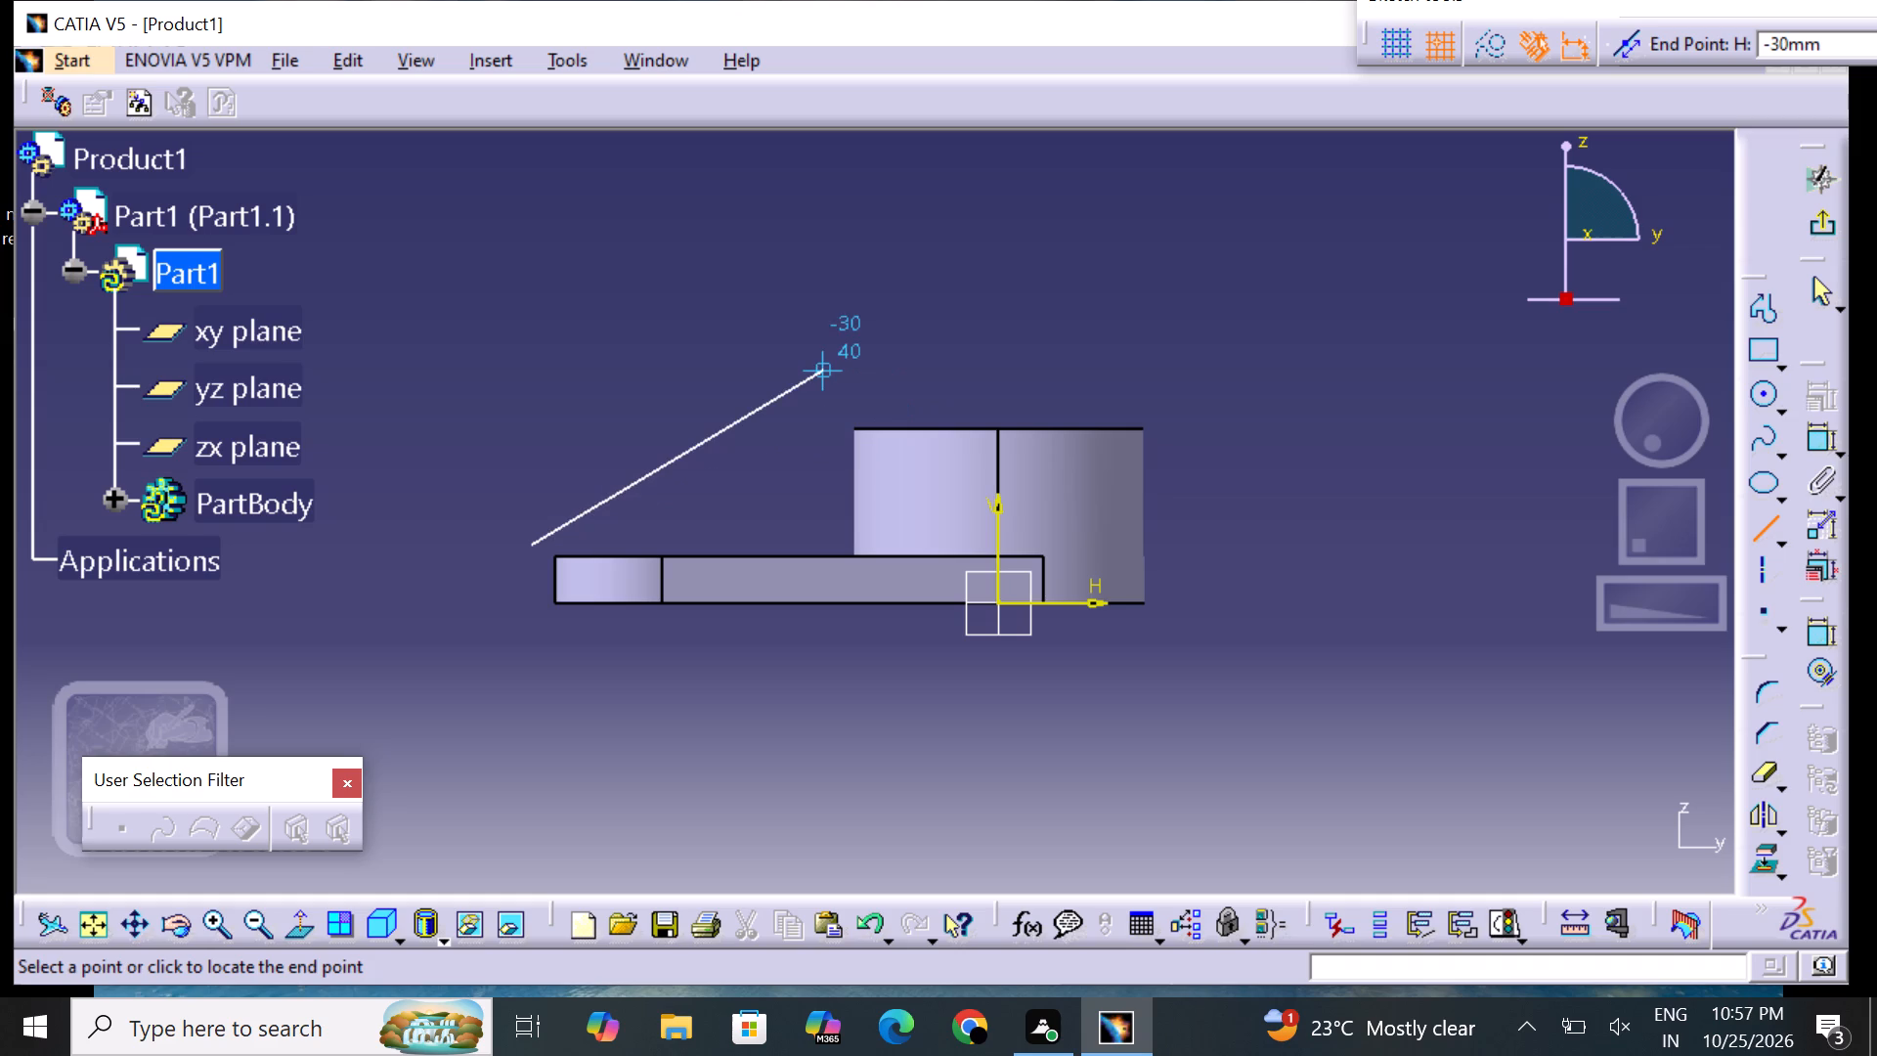
click(849, 395)
click(1249, 637)
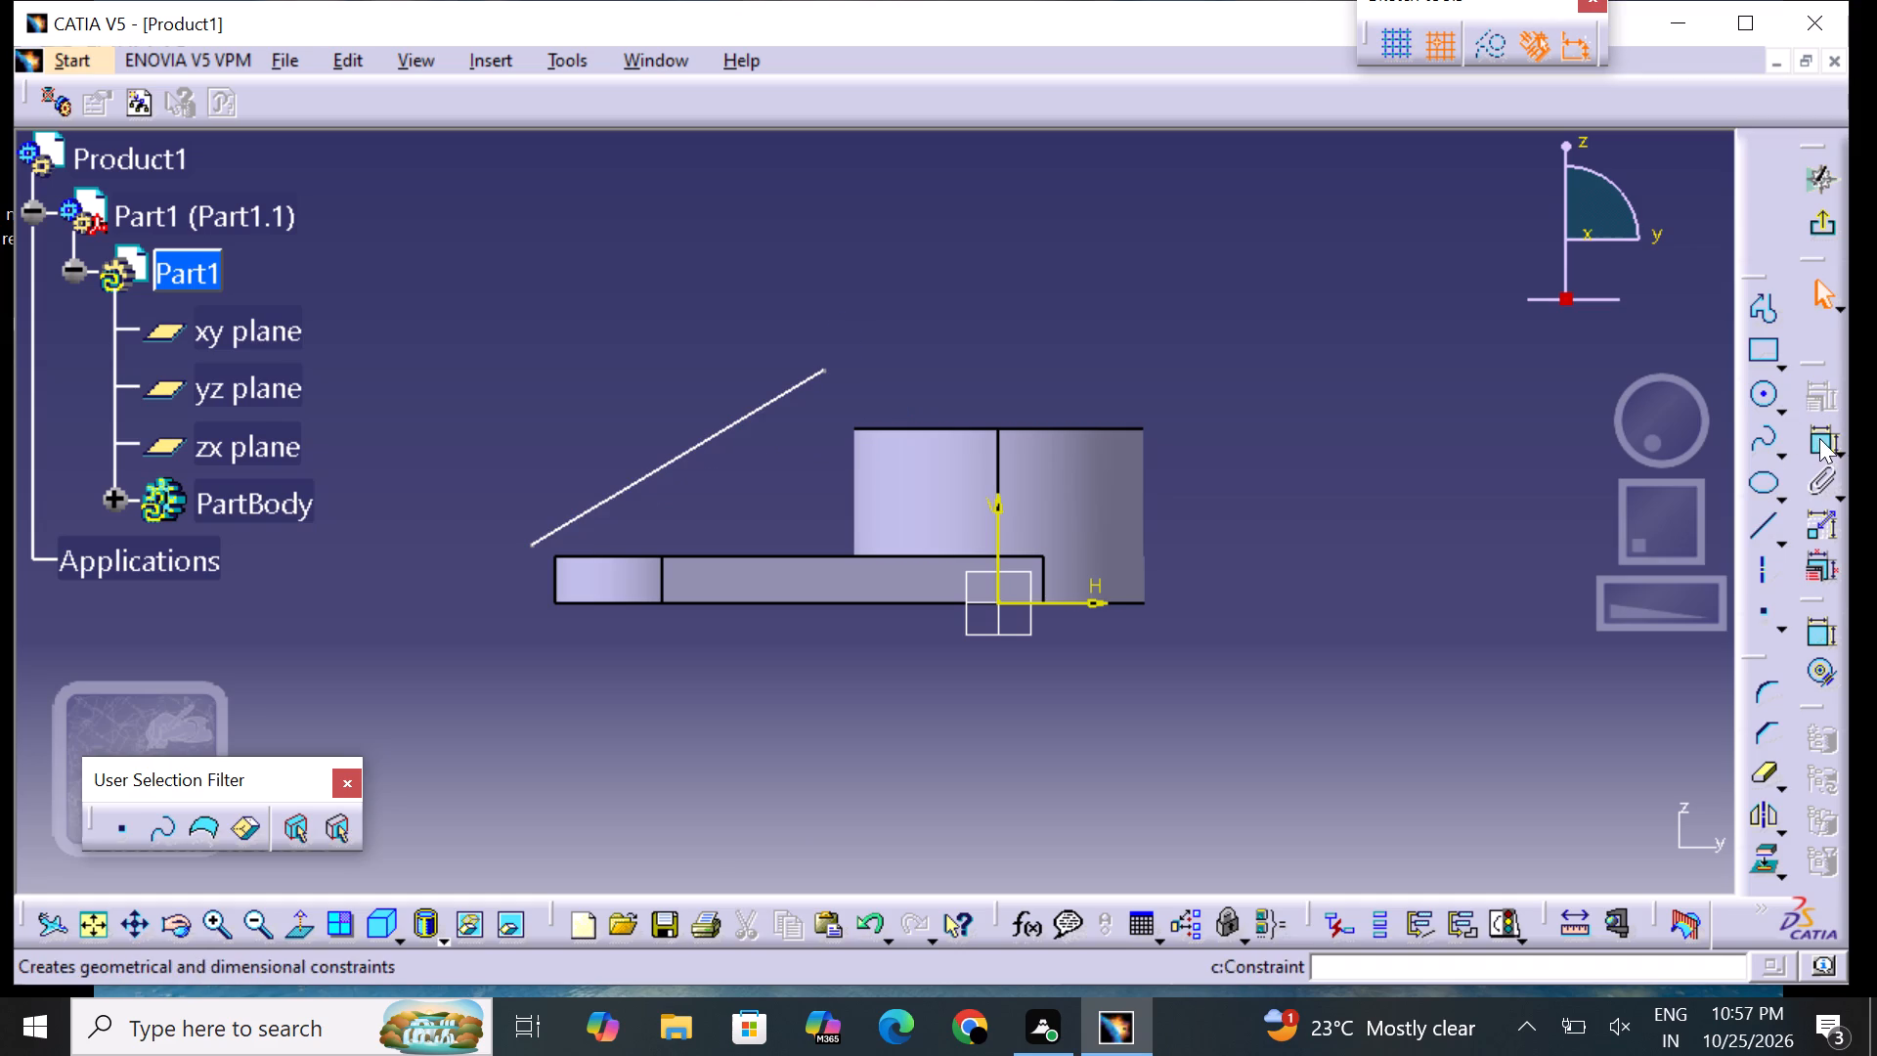
Make the sloped line's lower endpoint coincident with the plate's top edge.
click(1819, 437)
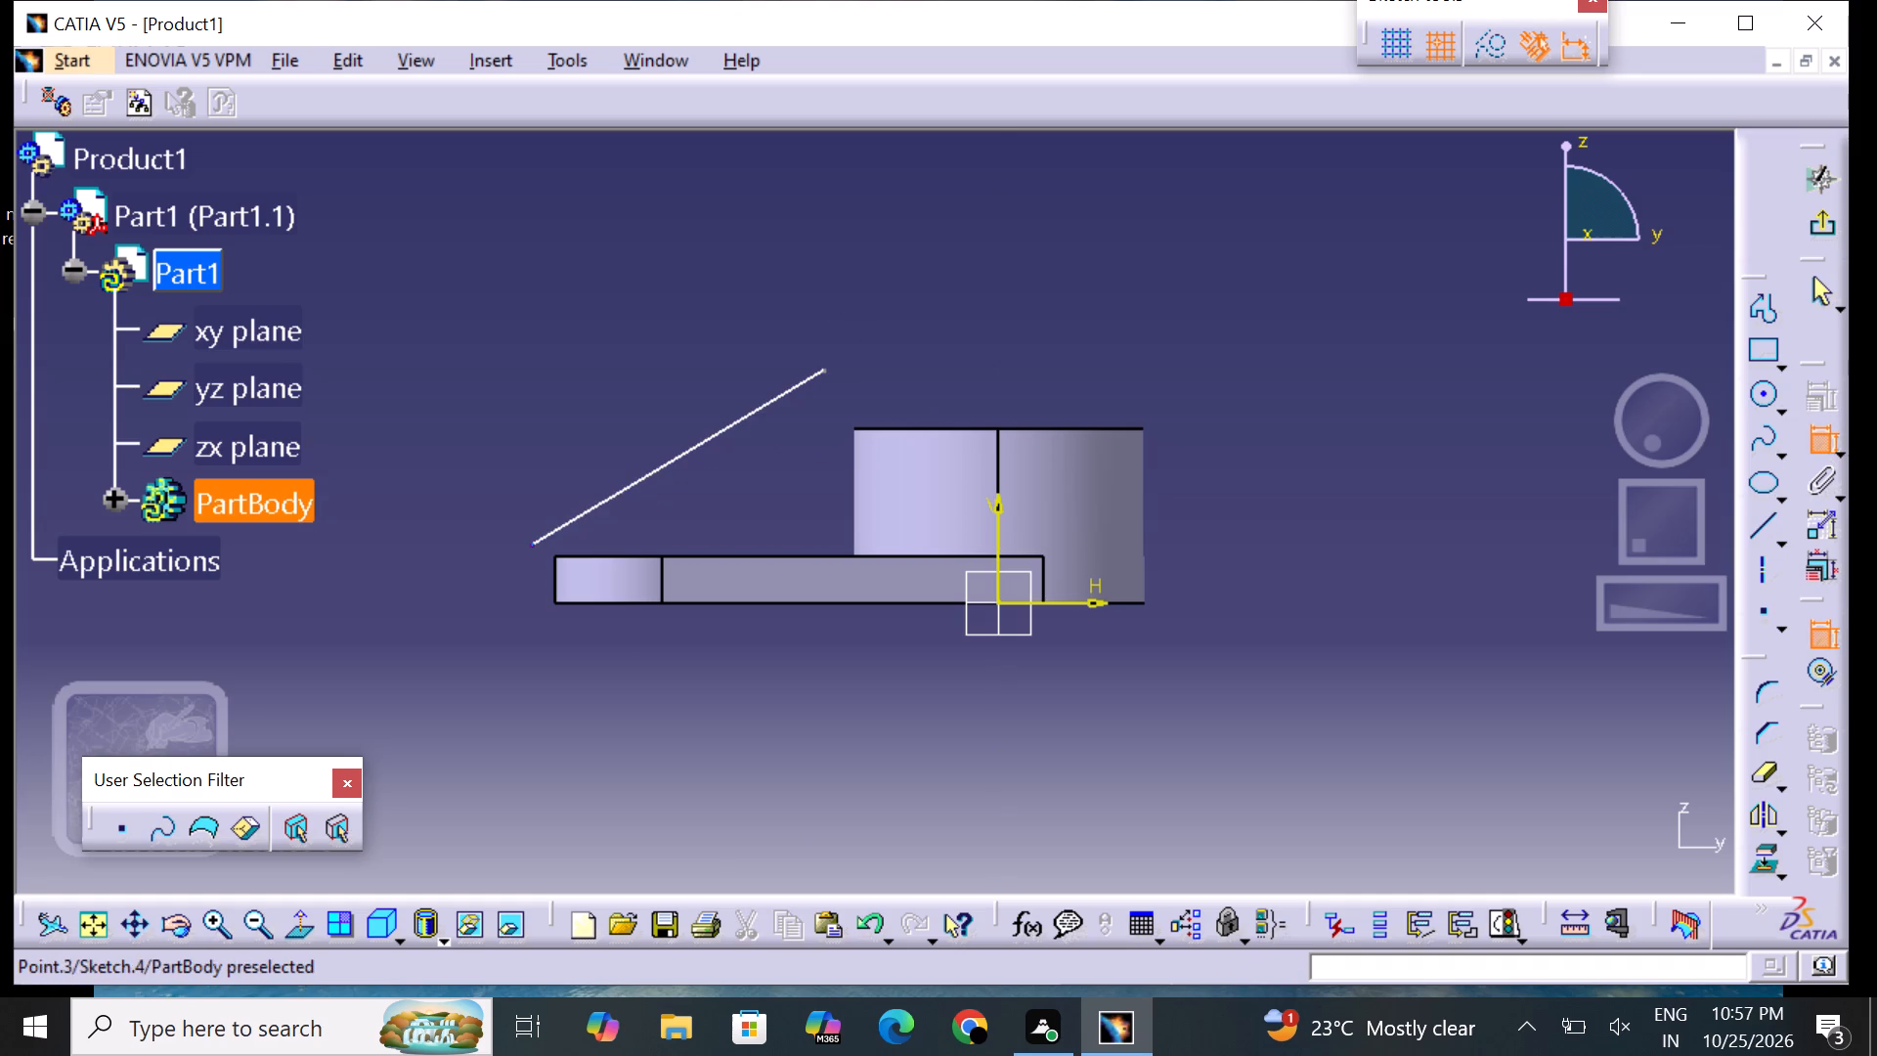
click(537, 539)
click(564, 555)
right_click(566, 556)
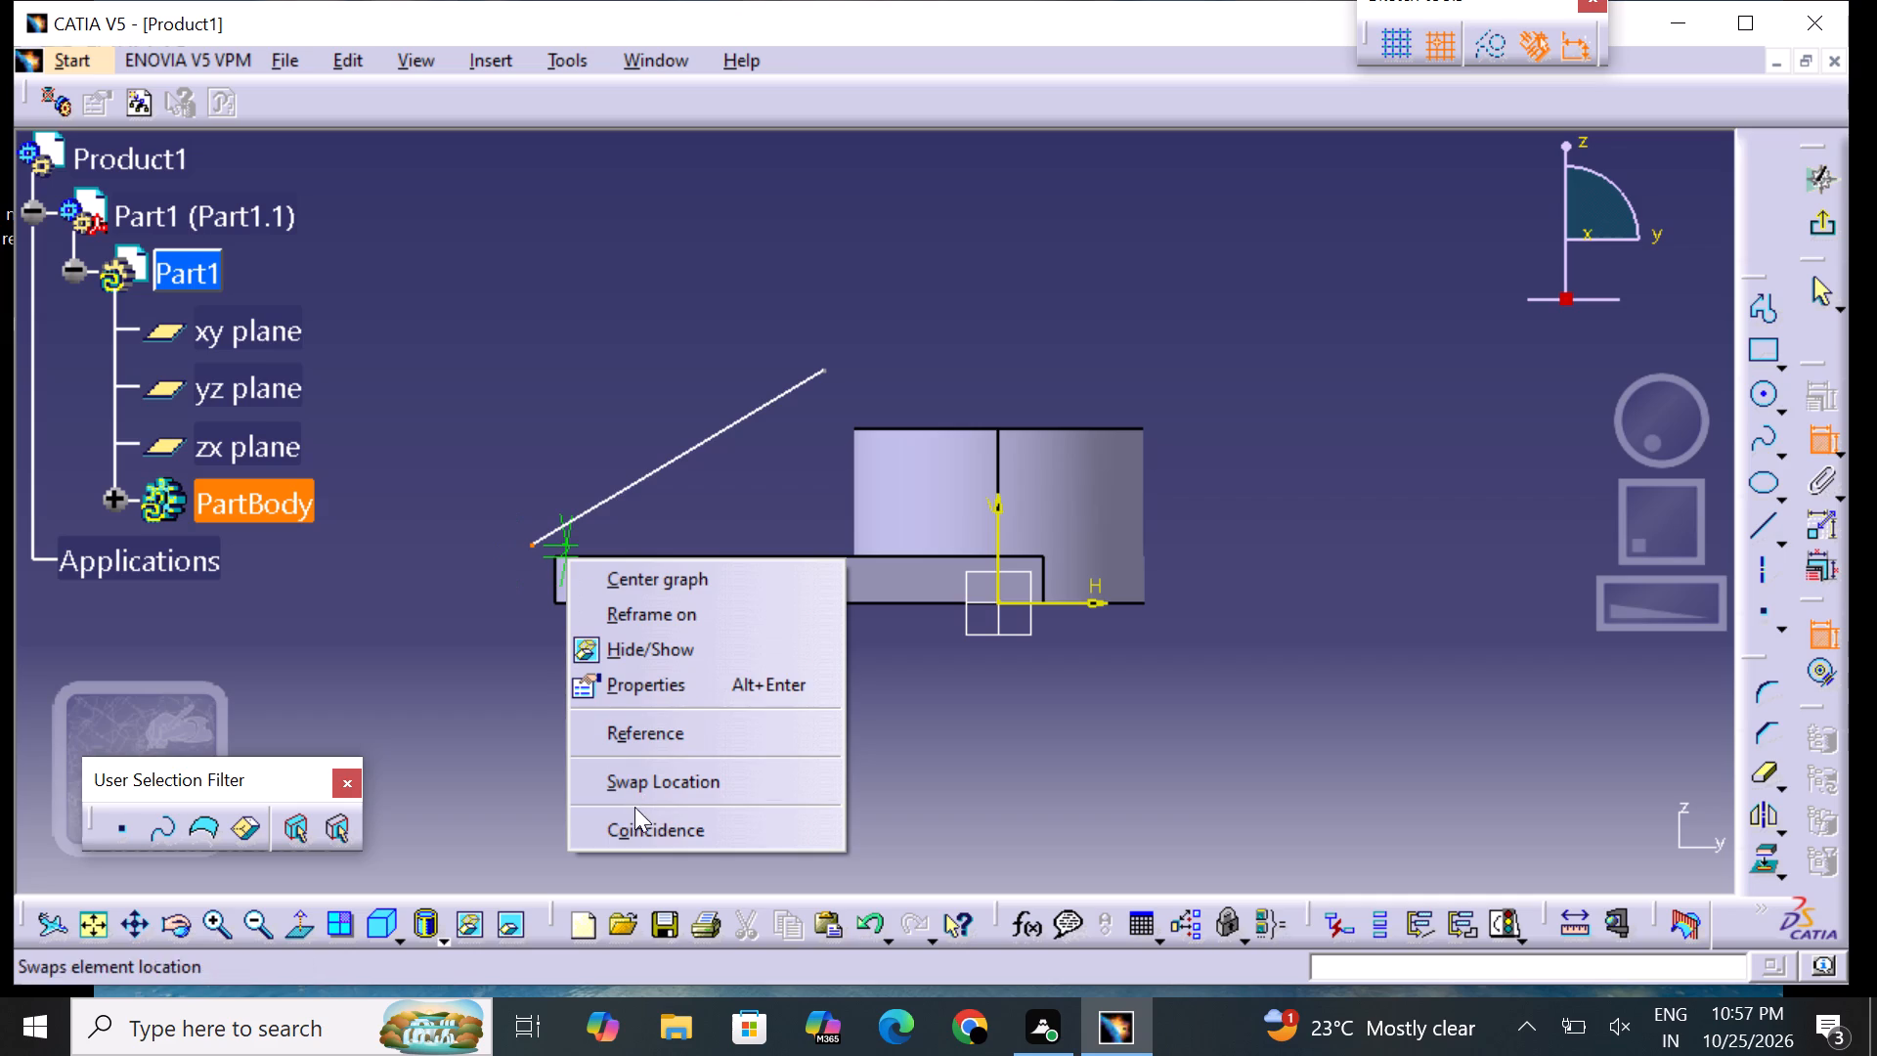
click(634, 828)
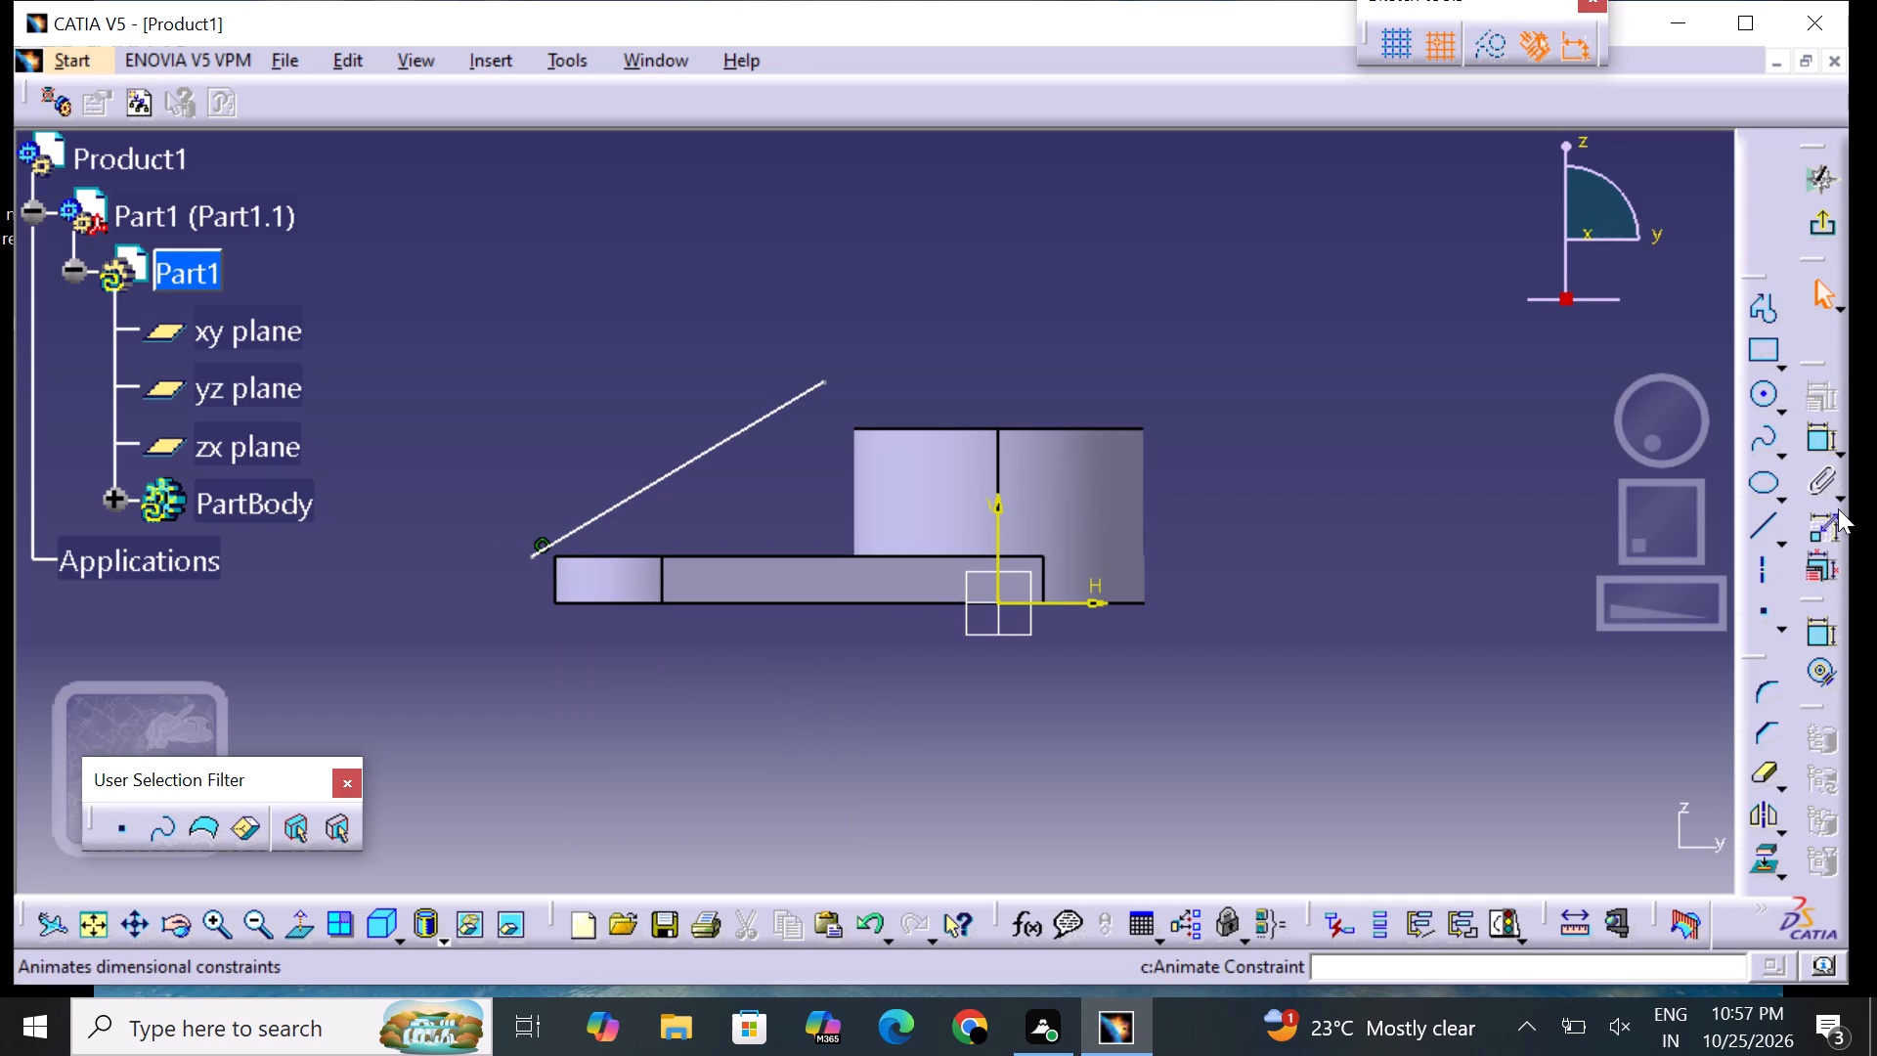
Make the sloped line's upper endpoint coincident with the ring boss's top edge.
click(1814, 448)
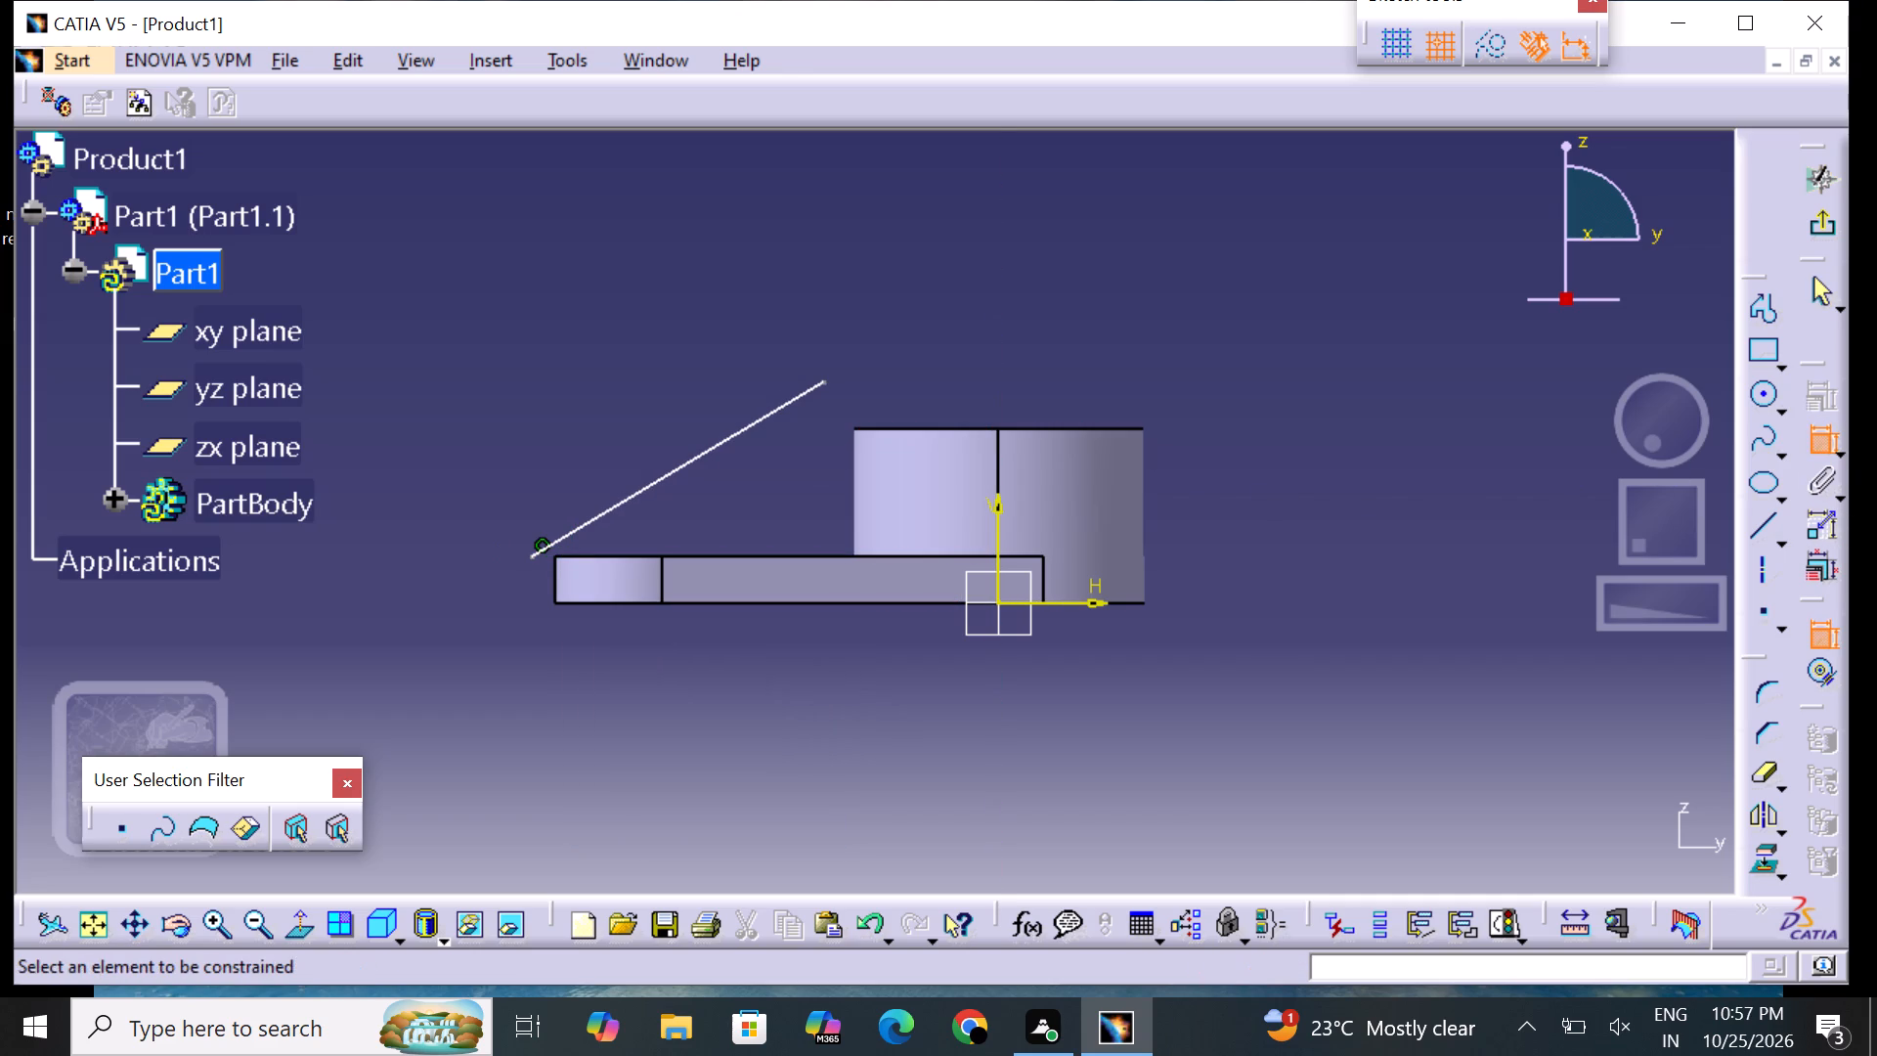
click(825, 386)
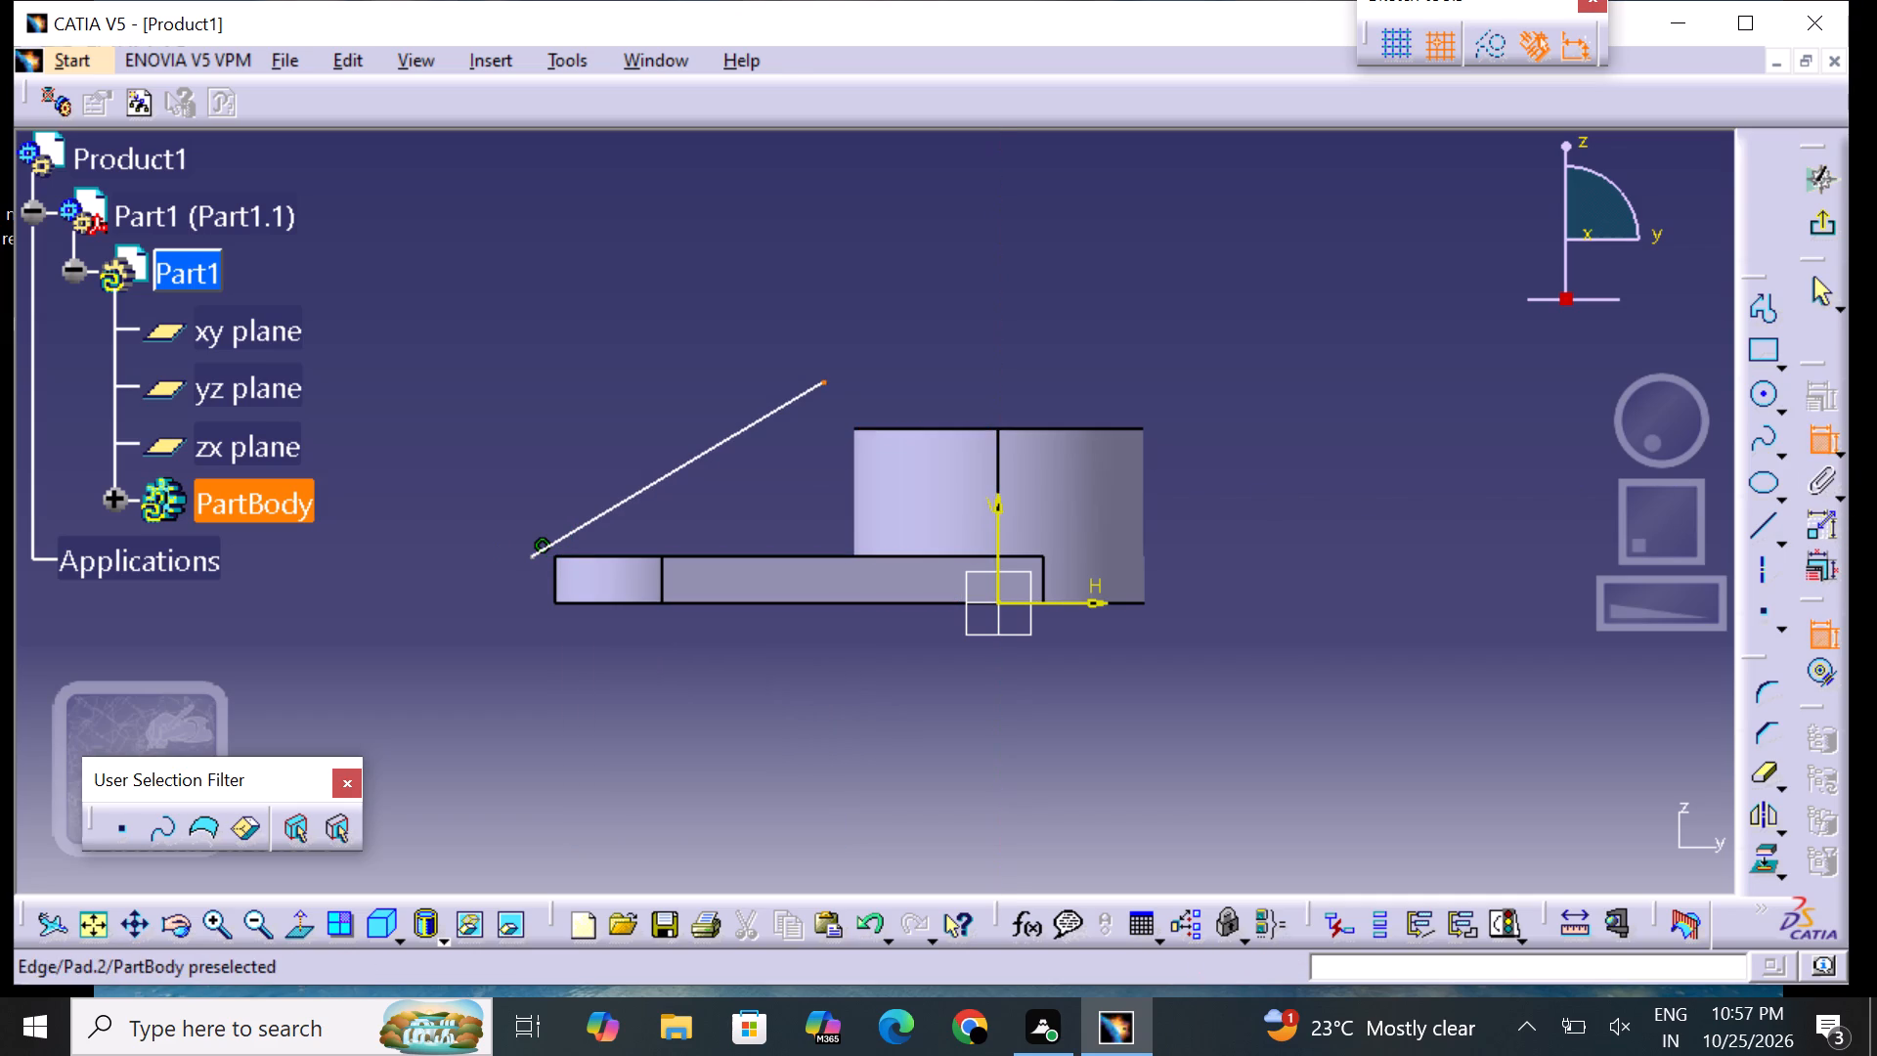
click(872, 424)
right_click(878, 424)
click(984, 689)
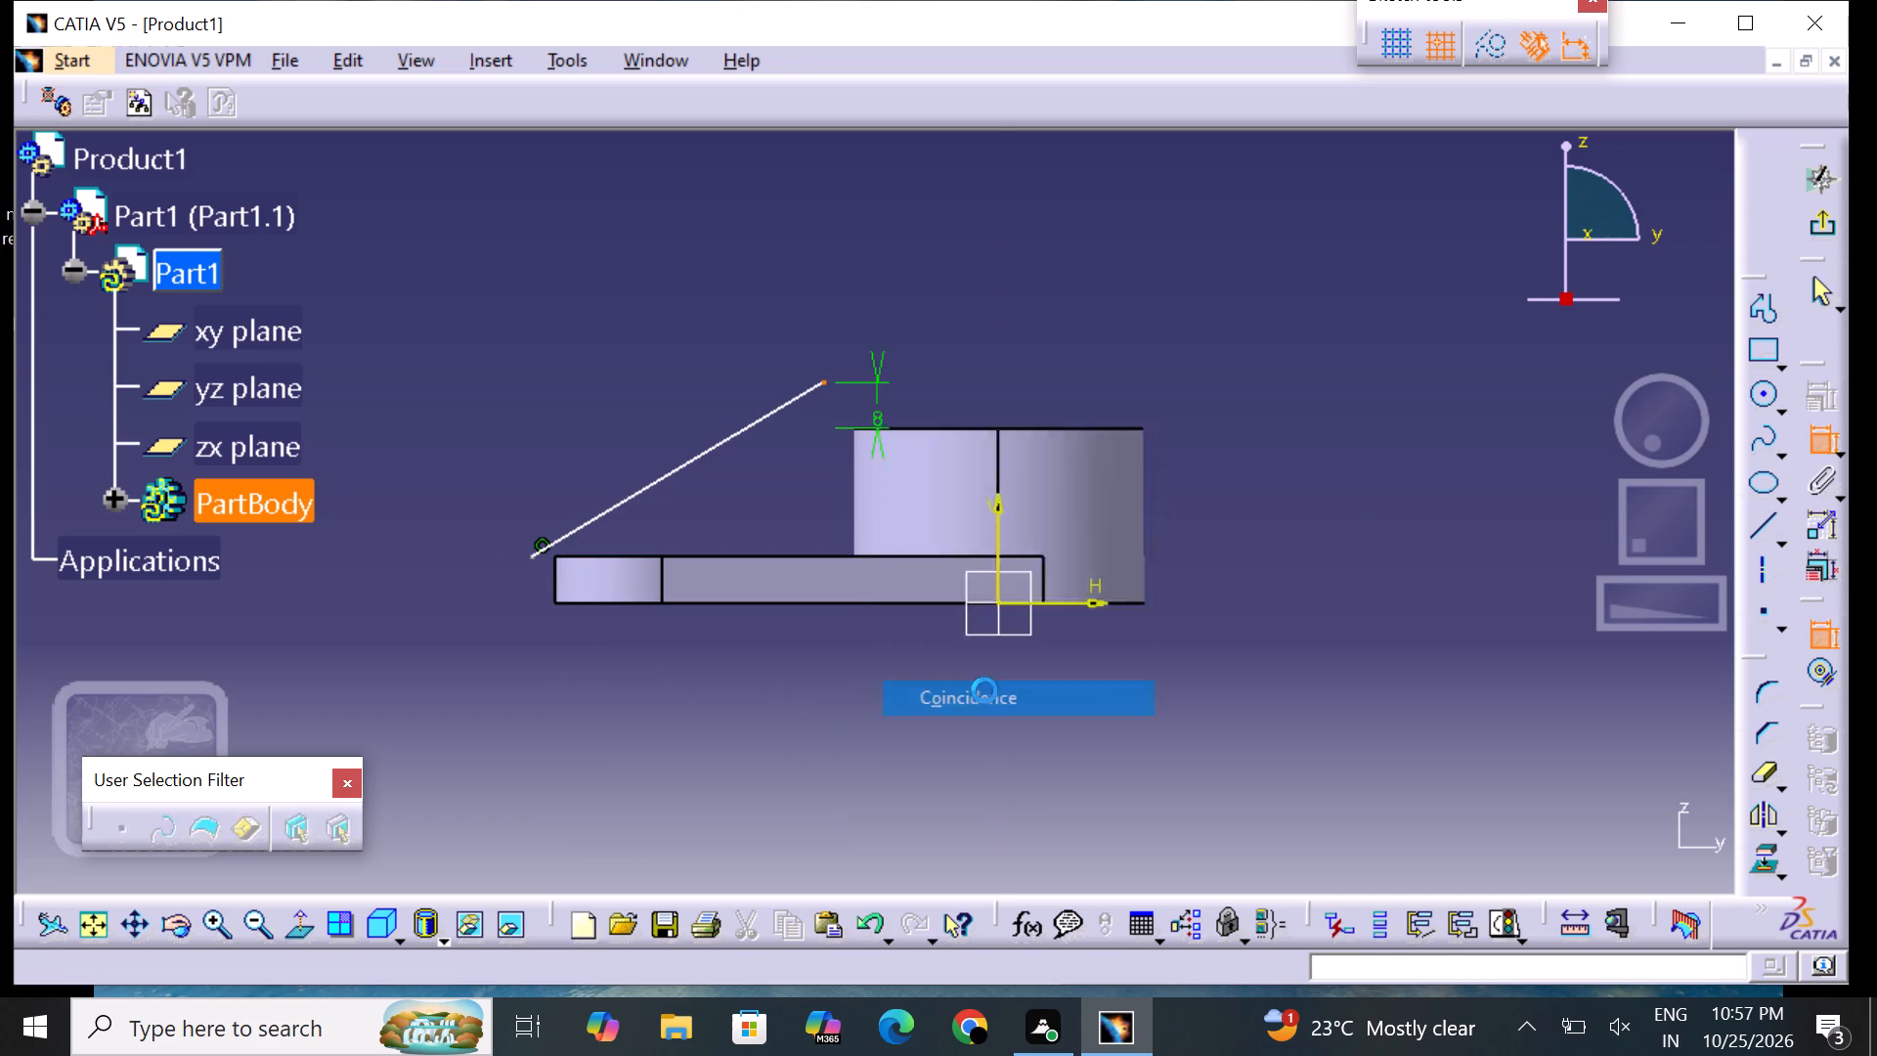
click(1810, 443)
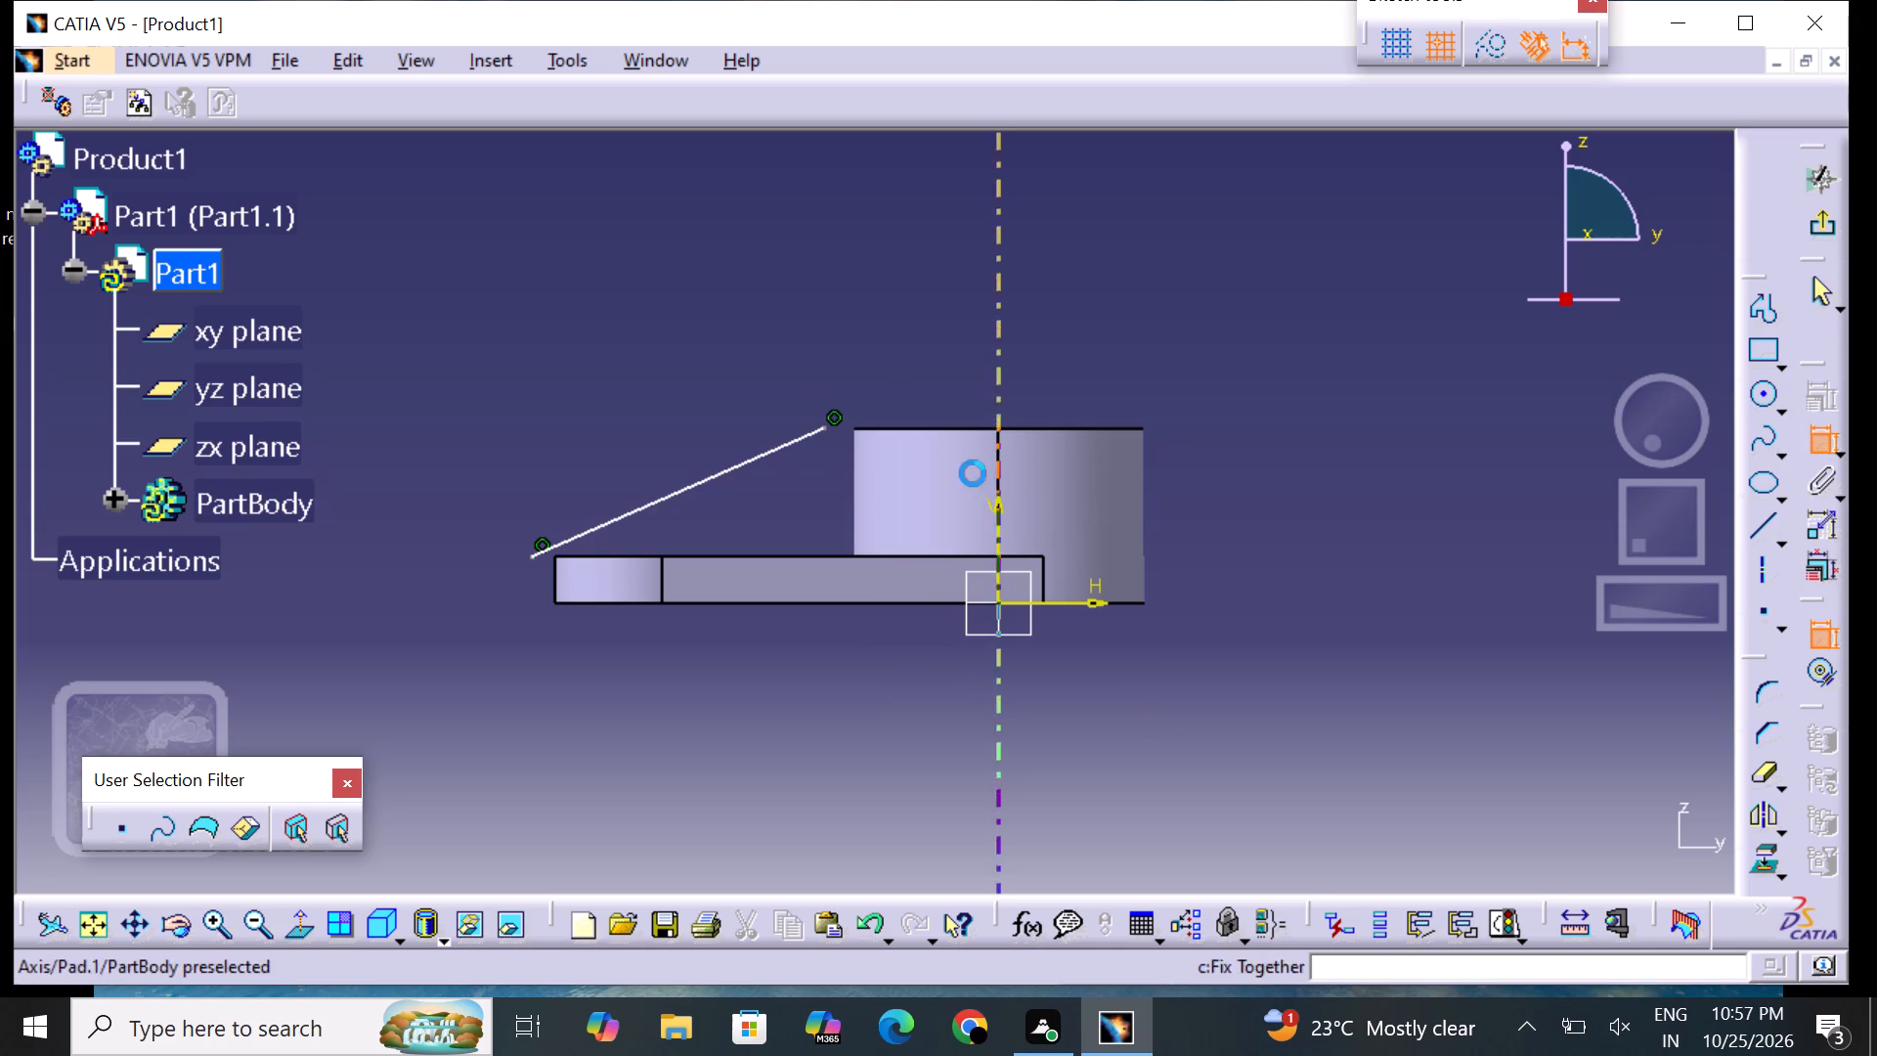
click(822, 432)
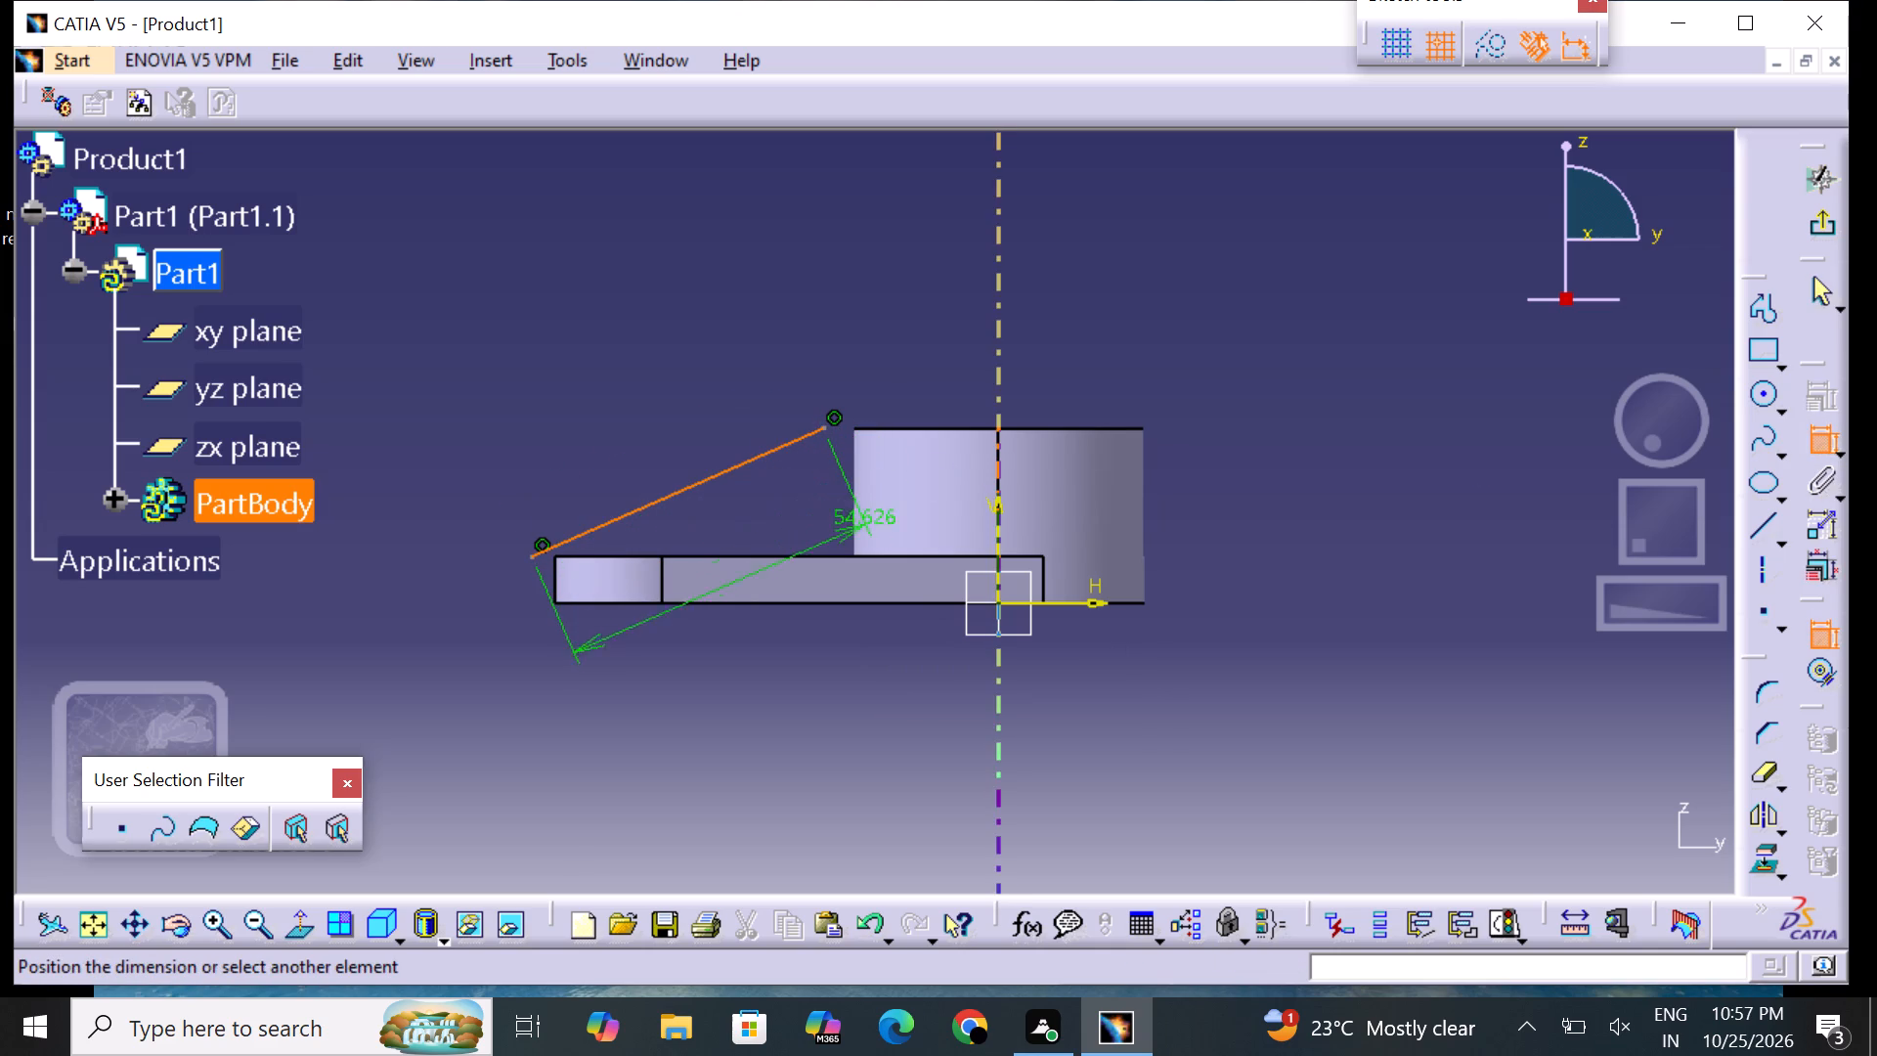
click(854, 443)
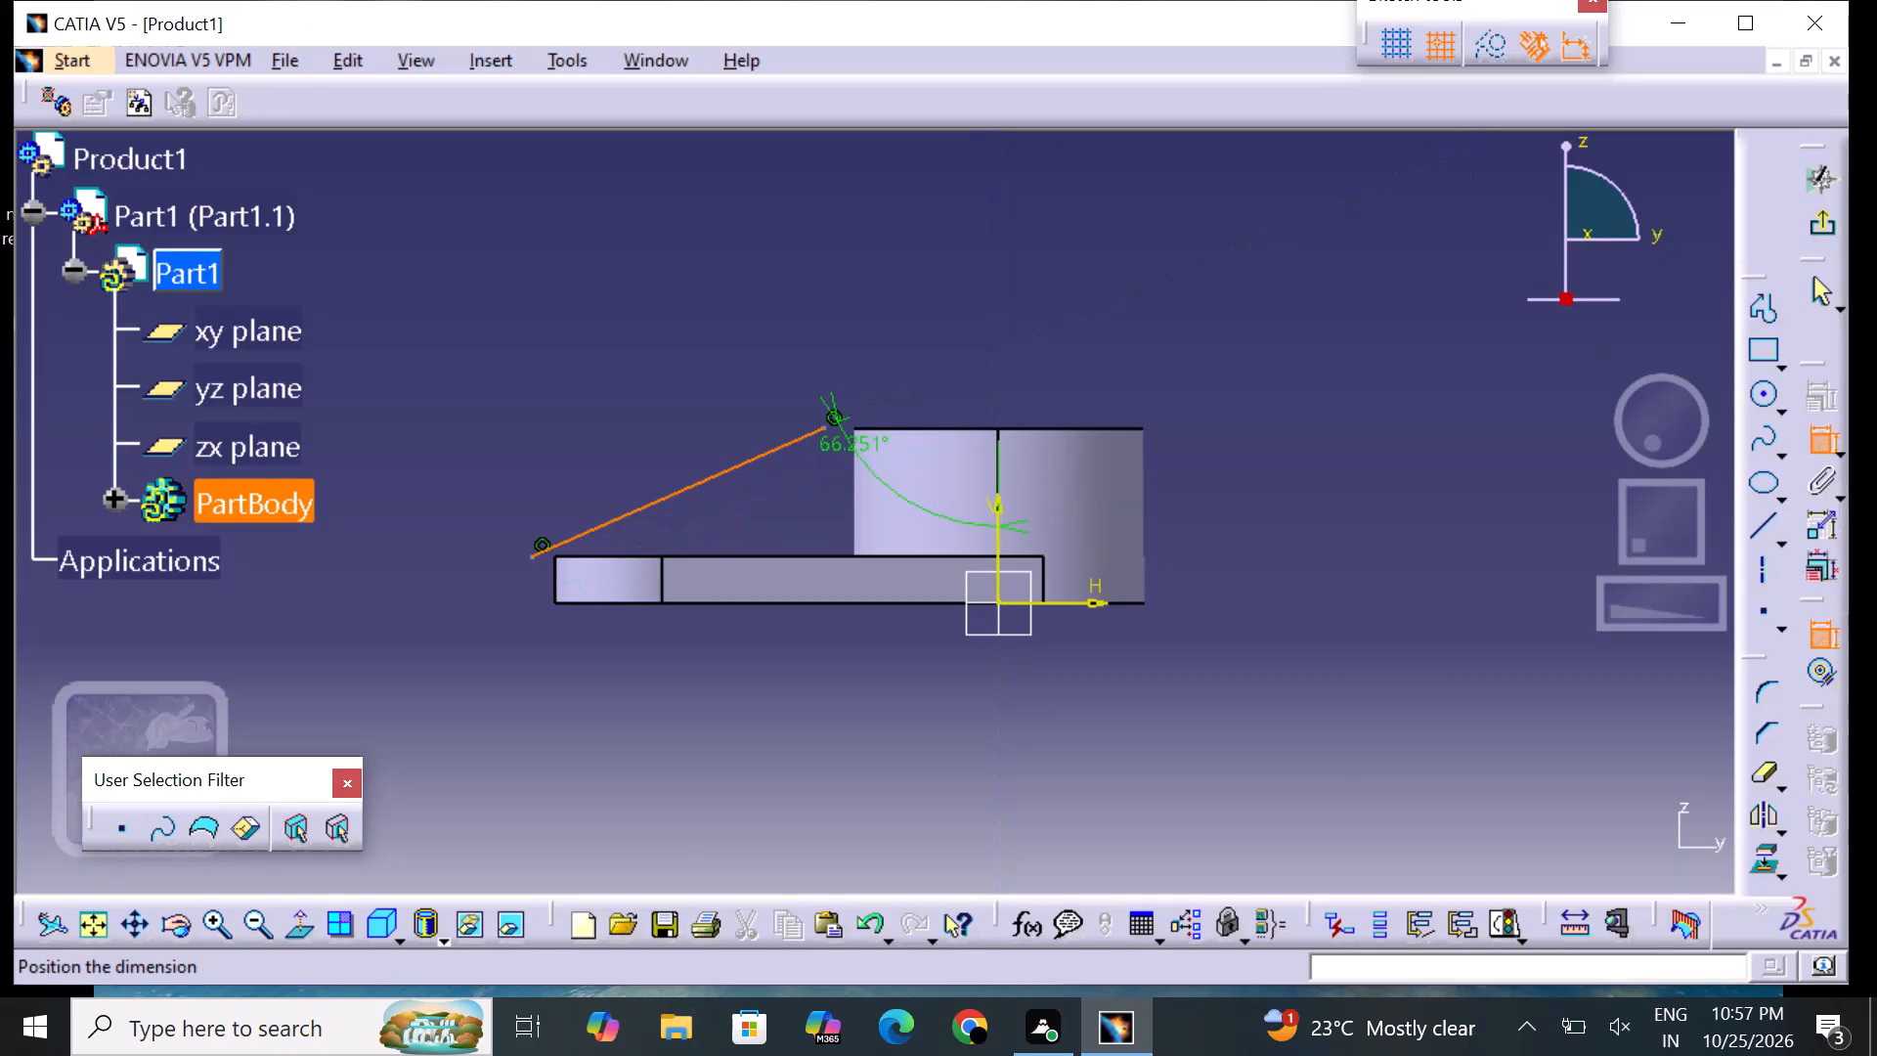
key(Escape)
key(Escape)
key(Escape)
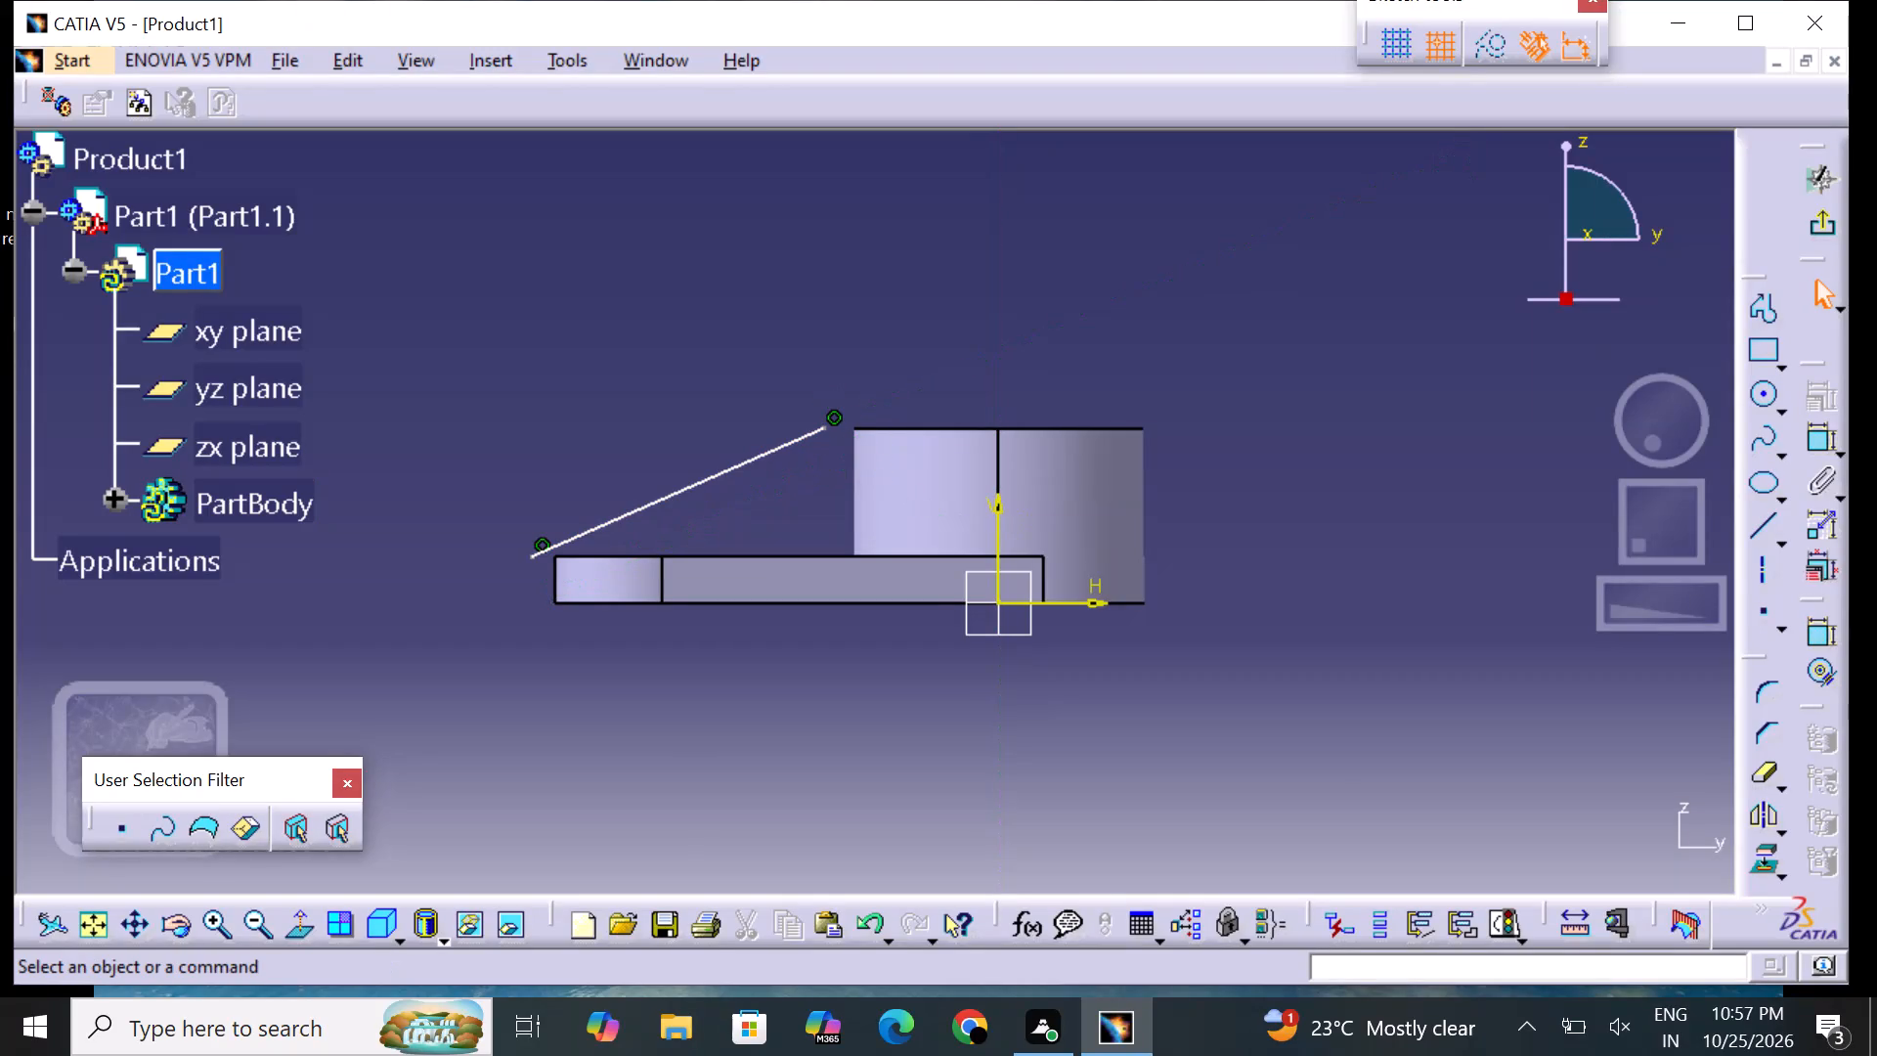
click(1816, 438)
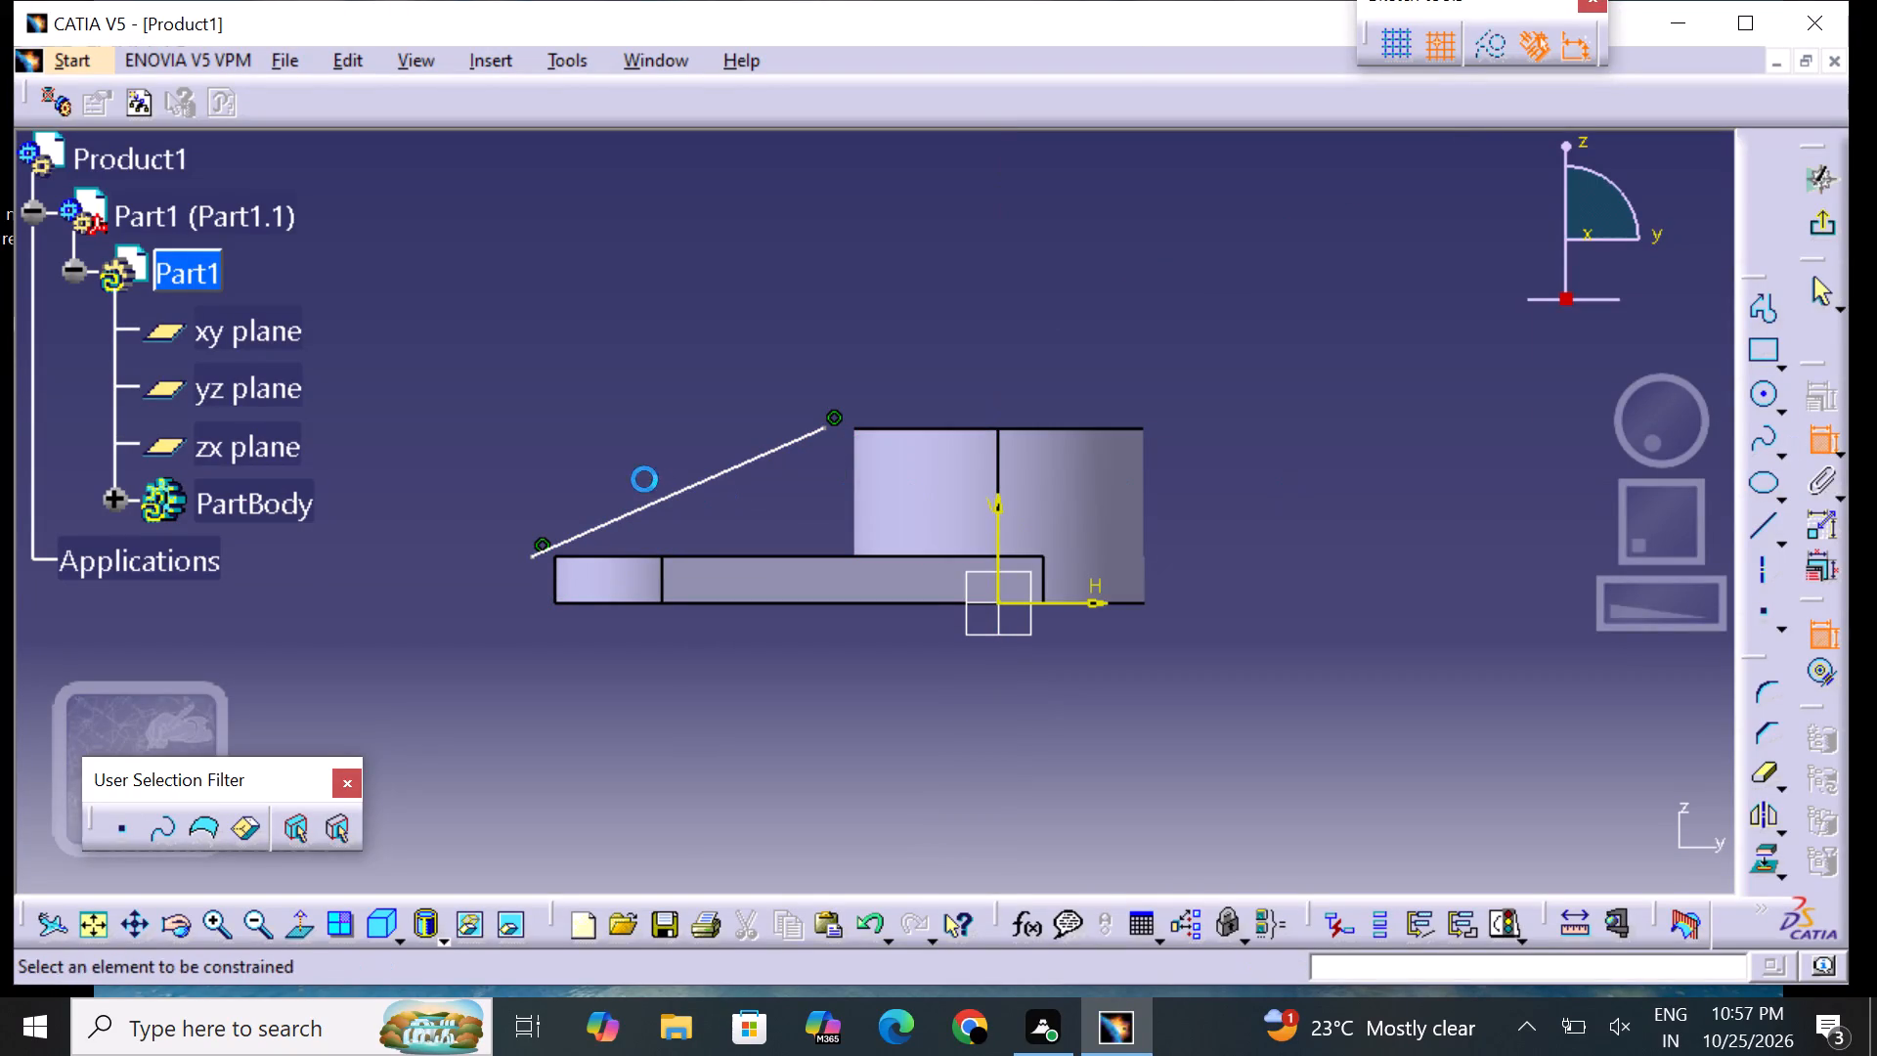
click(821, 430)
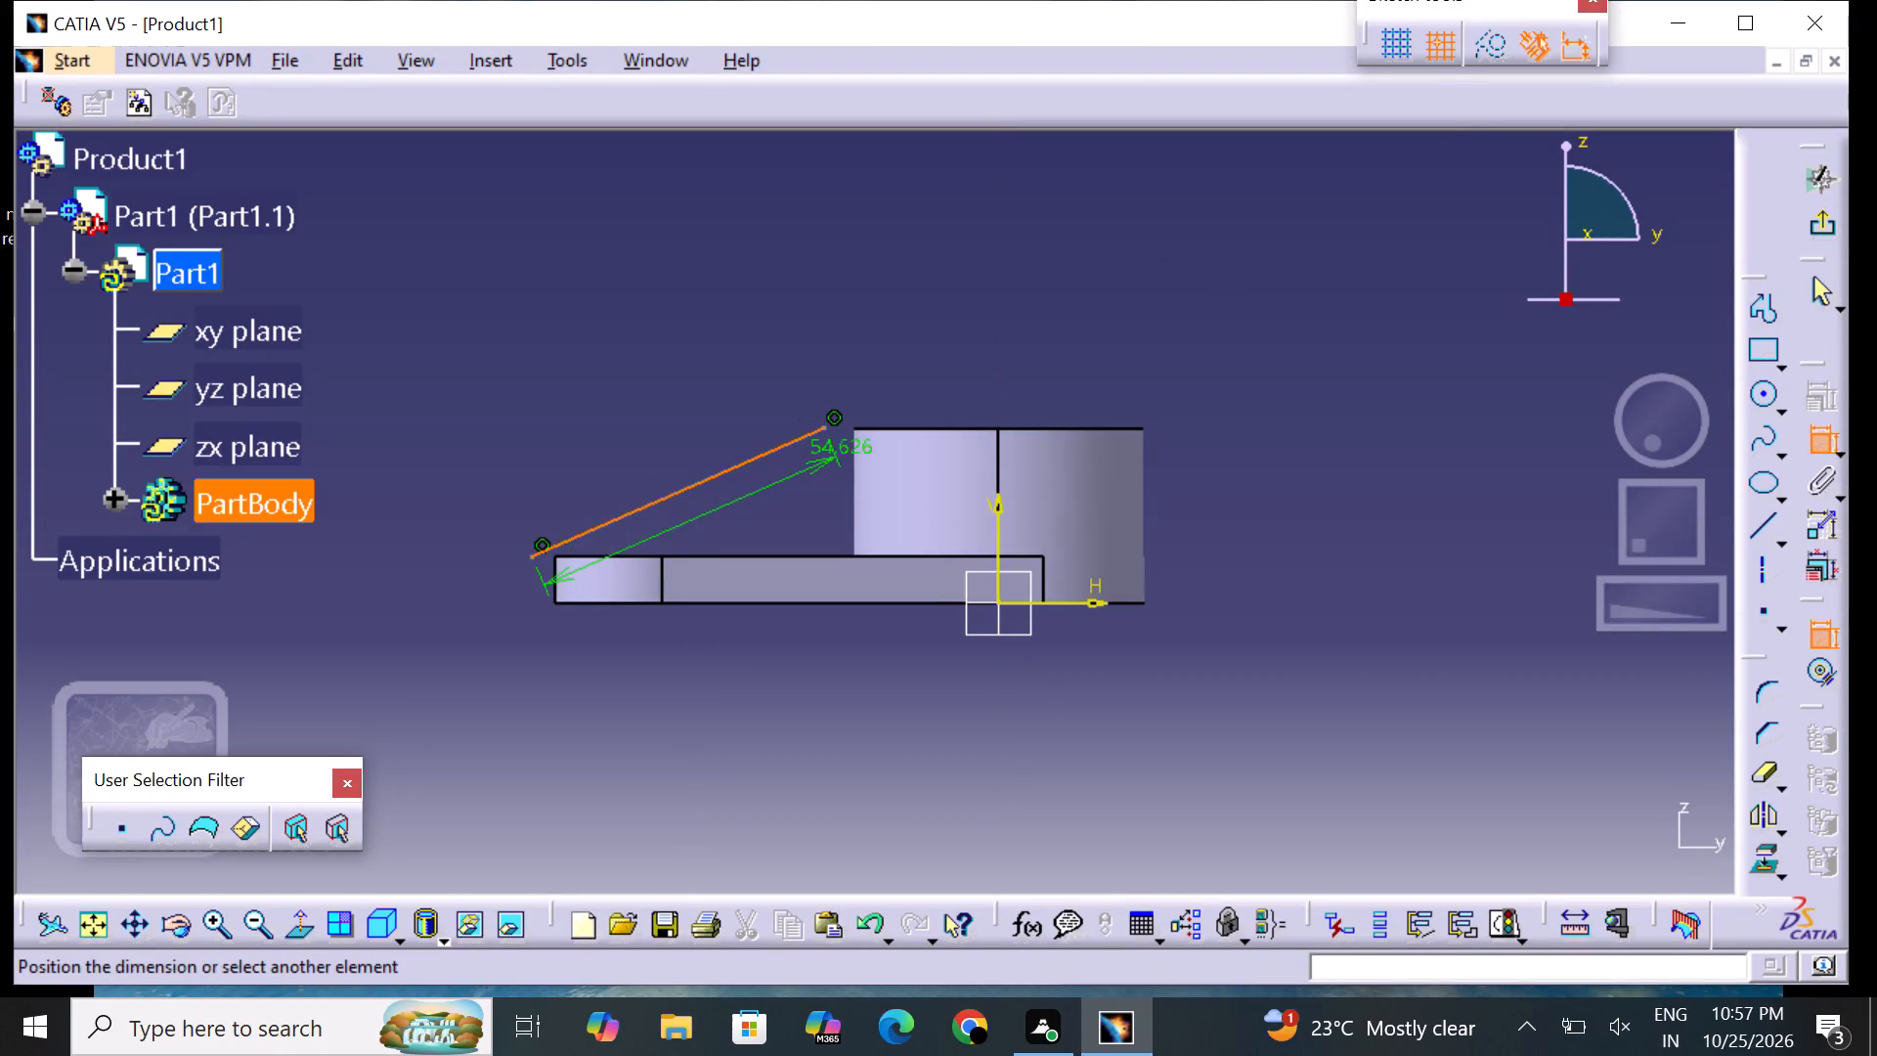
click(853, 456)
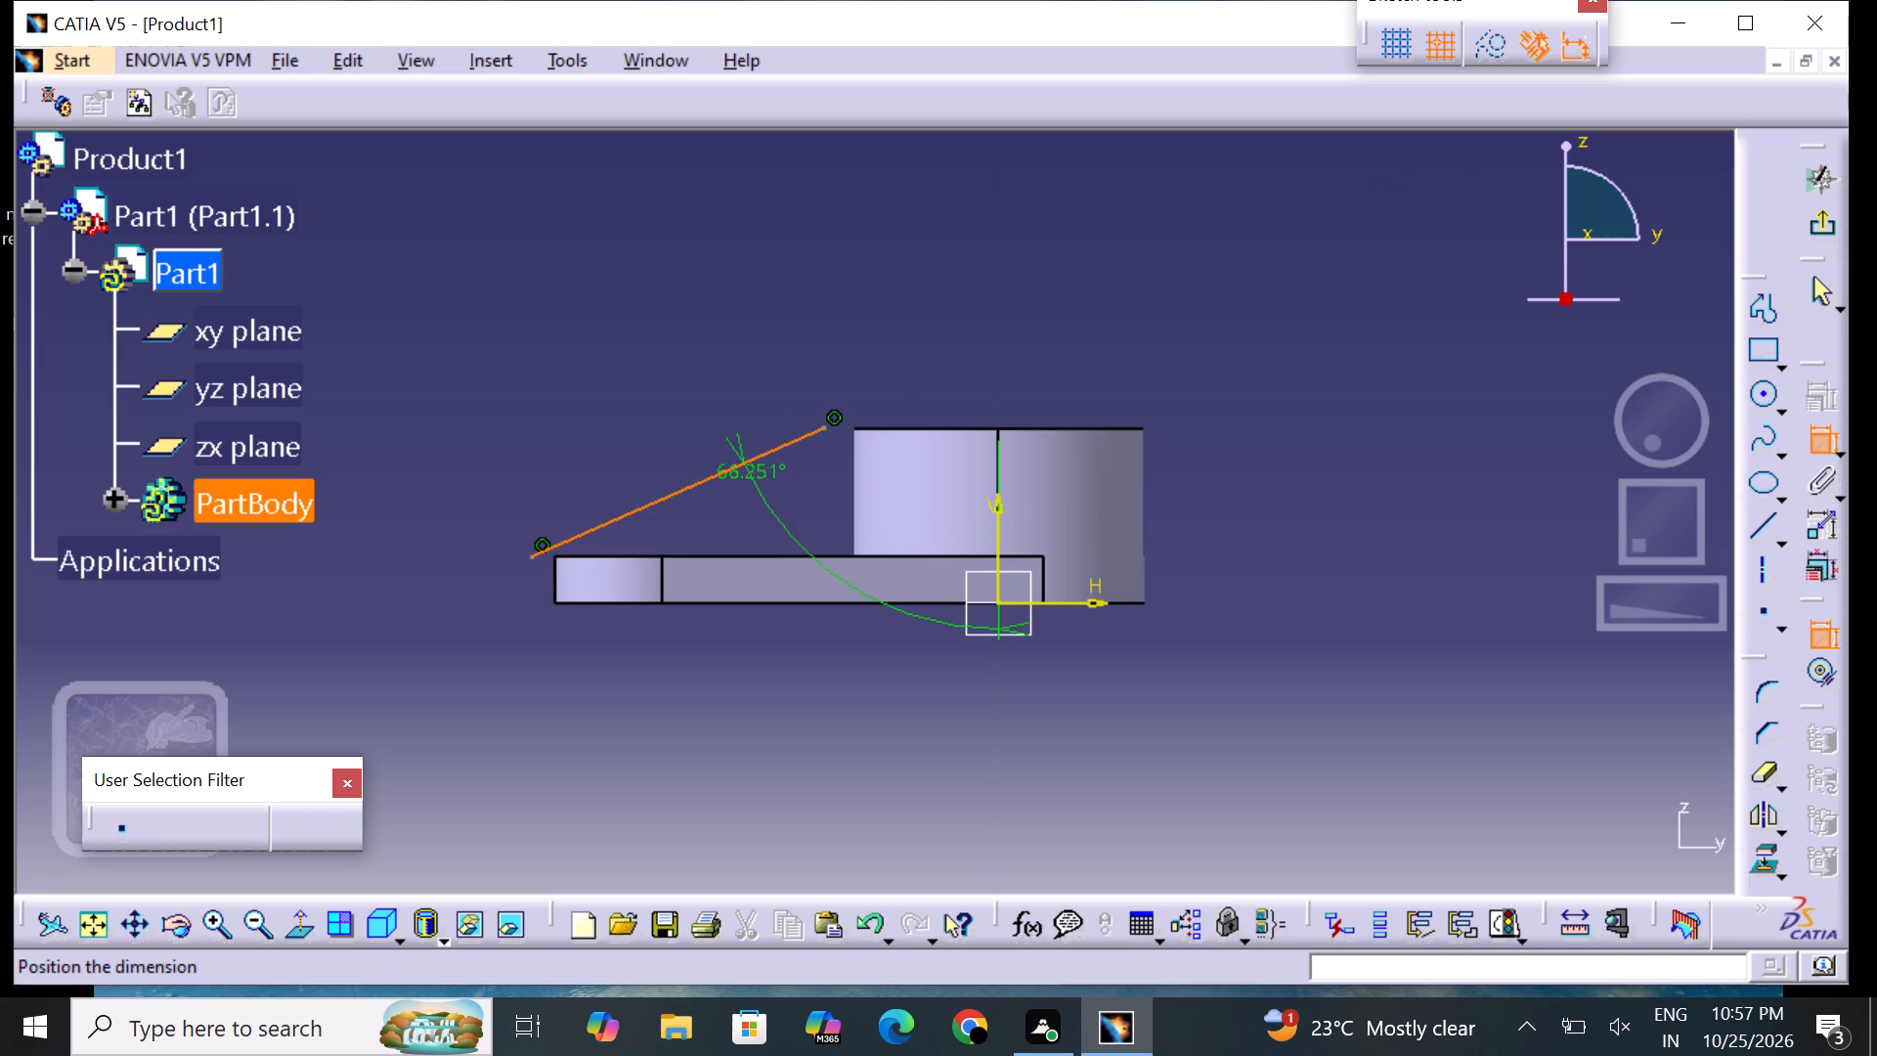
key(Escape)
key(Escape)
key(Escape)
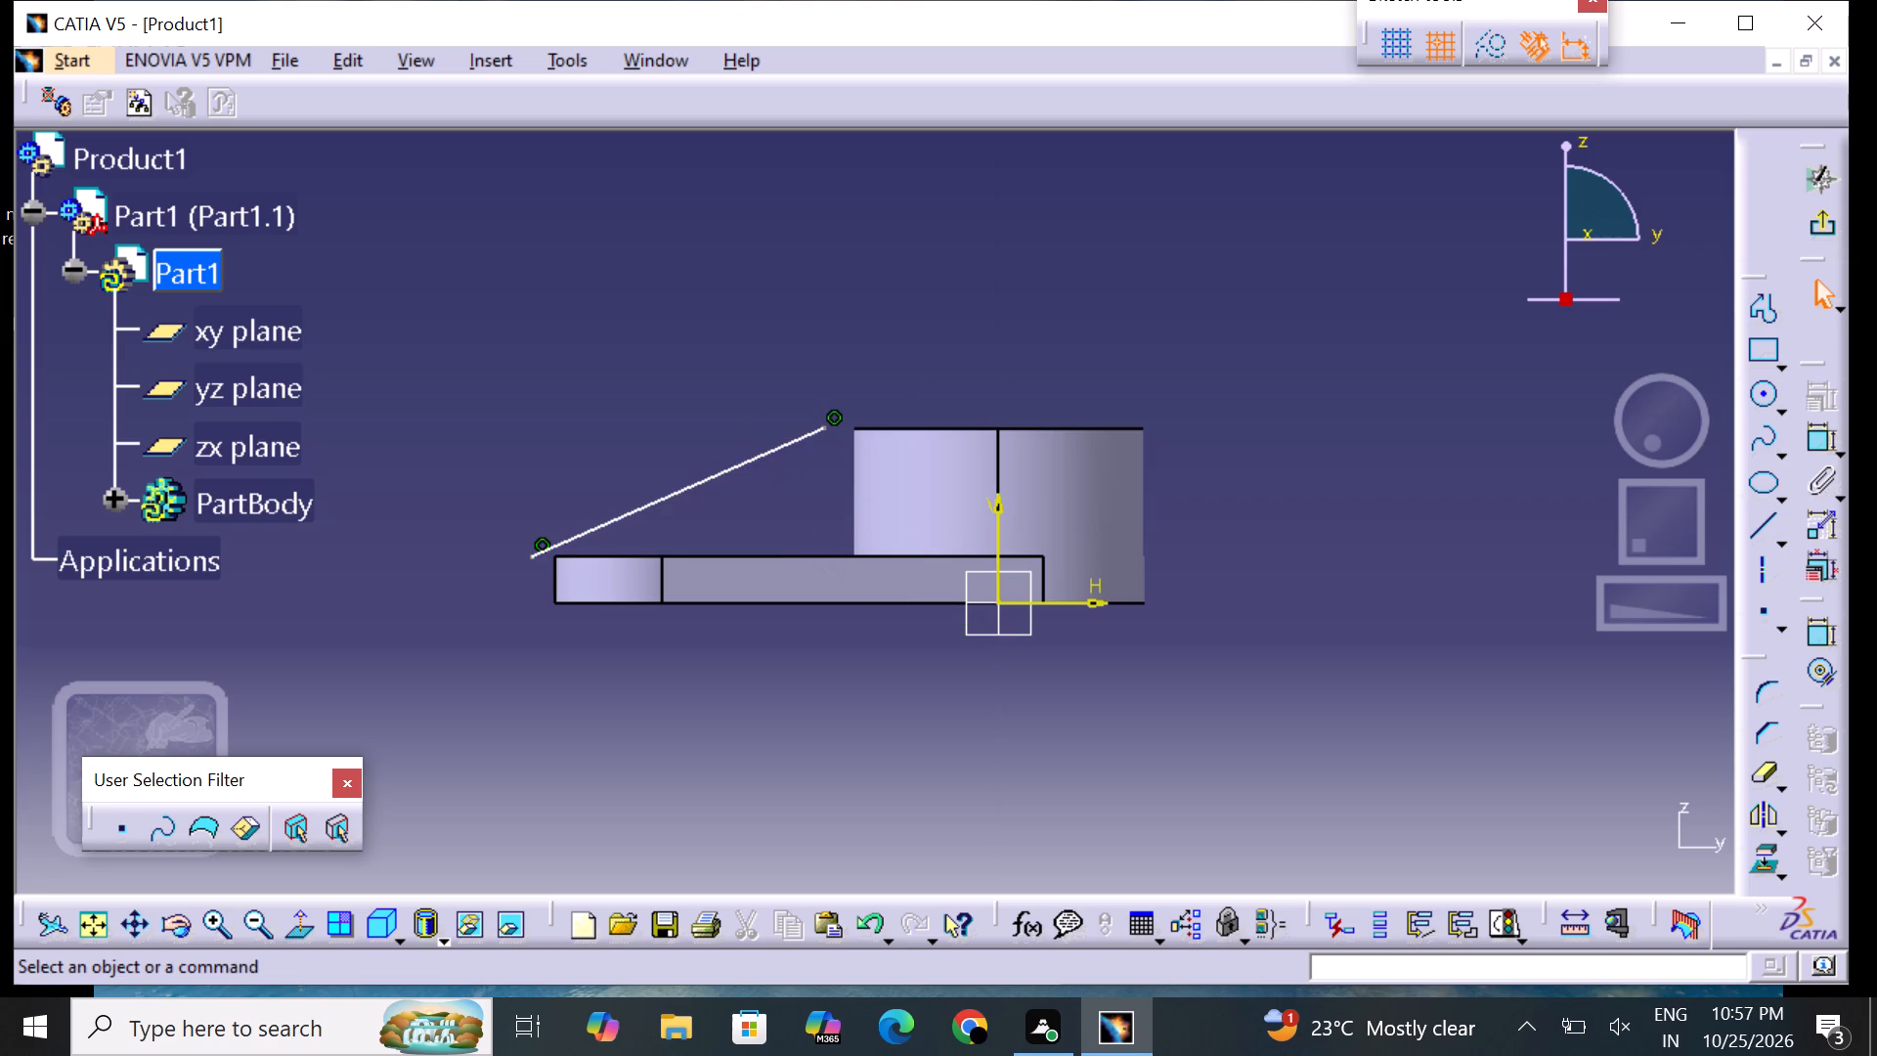
Move the sloped line sideways so it runs from the plate's outer top corner to the ring boss's near top corner.
drag(711, 470, 738, 470)
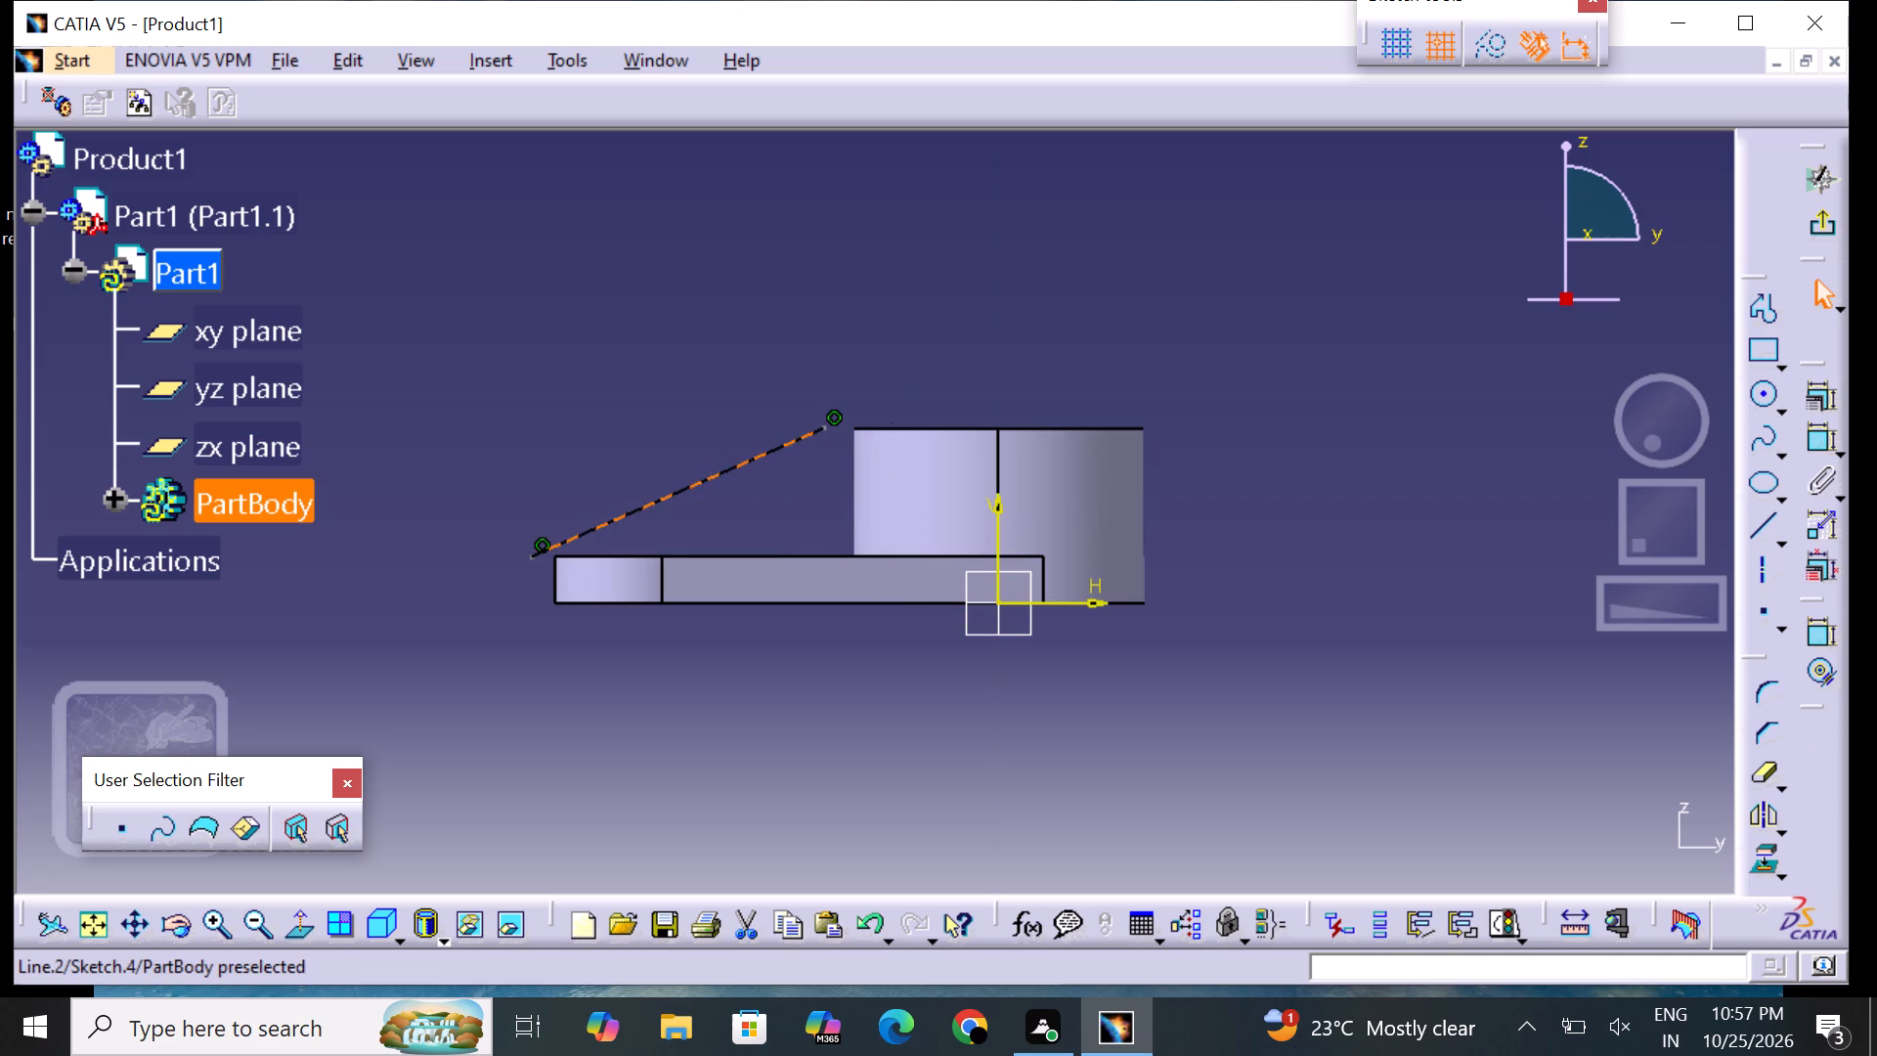
drag(738, 470, 740, 460)
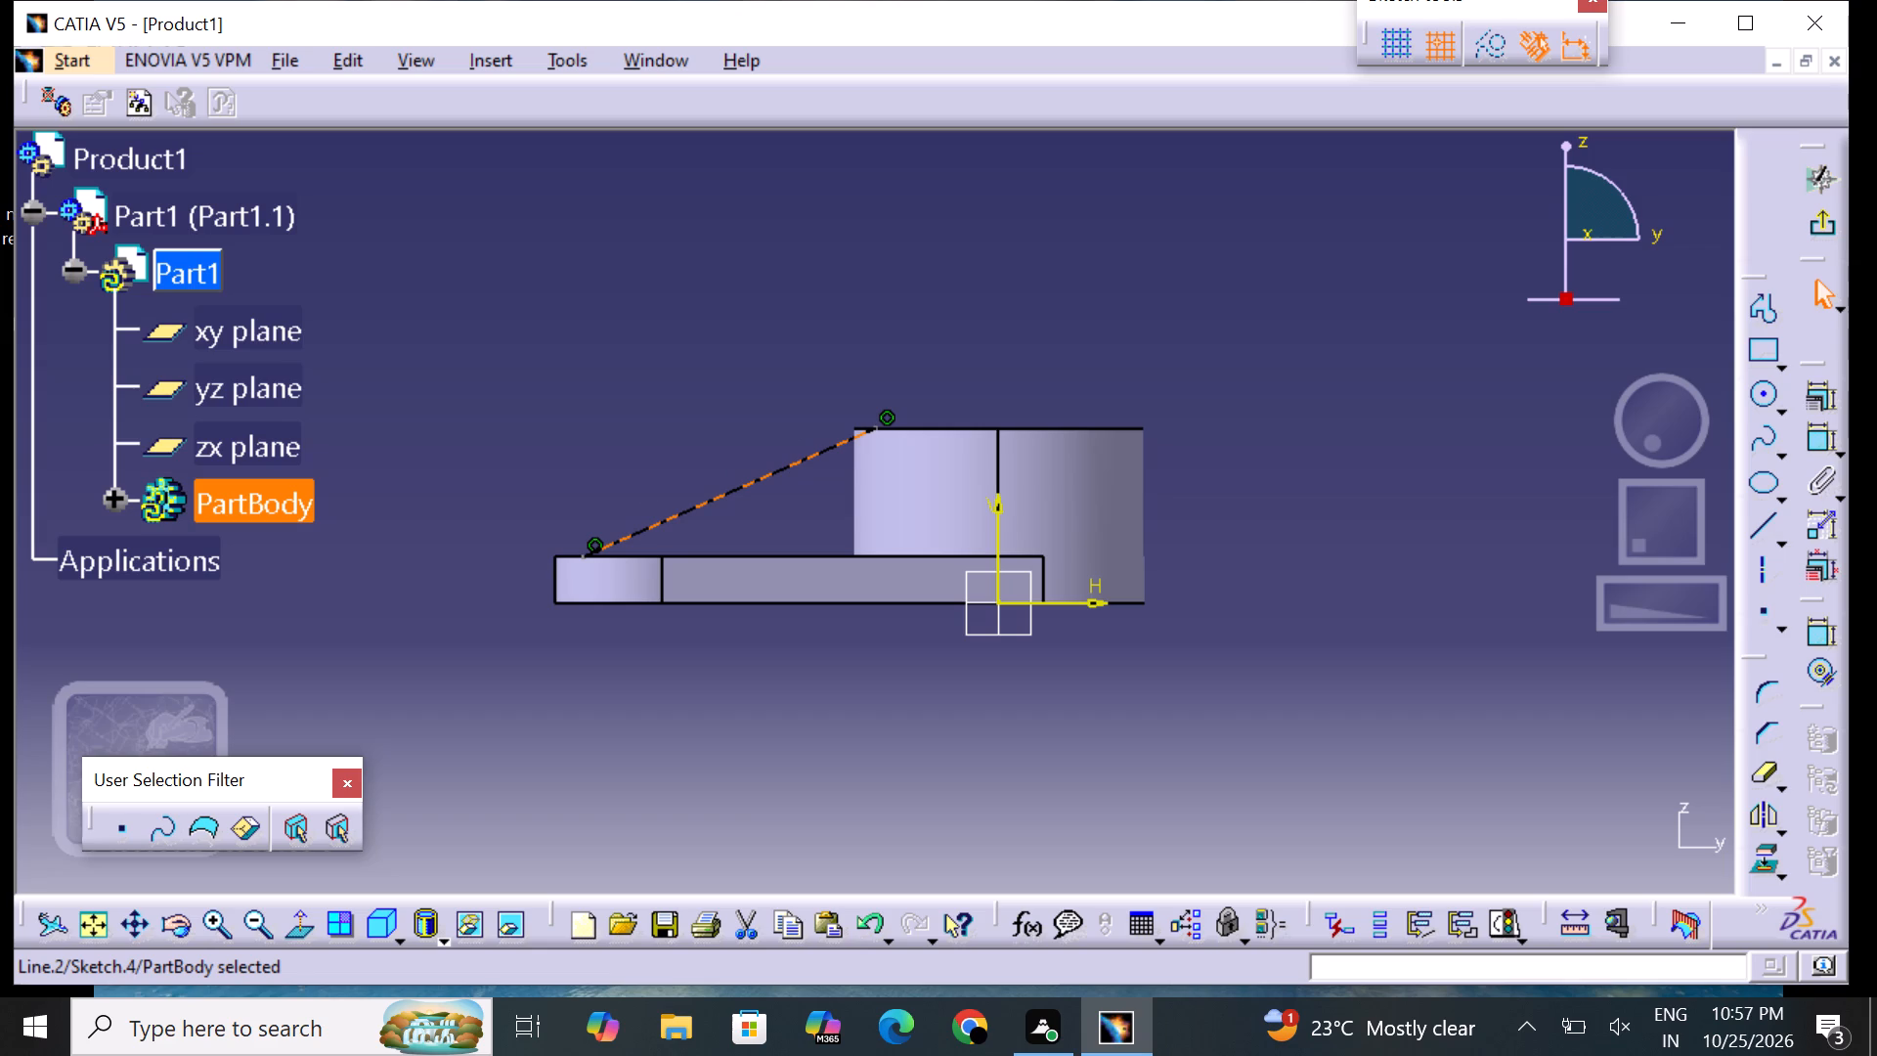
click(739, 482)
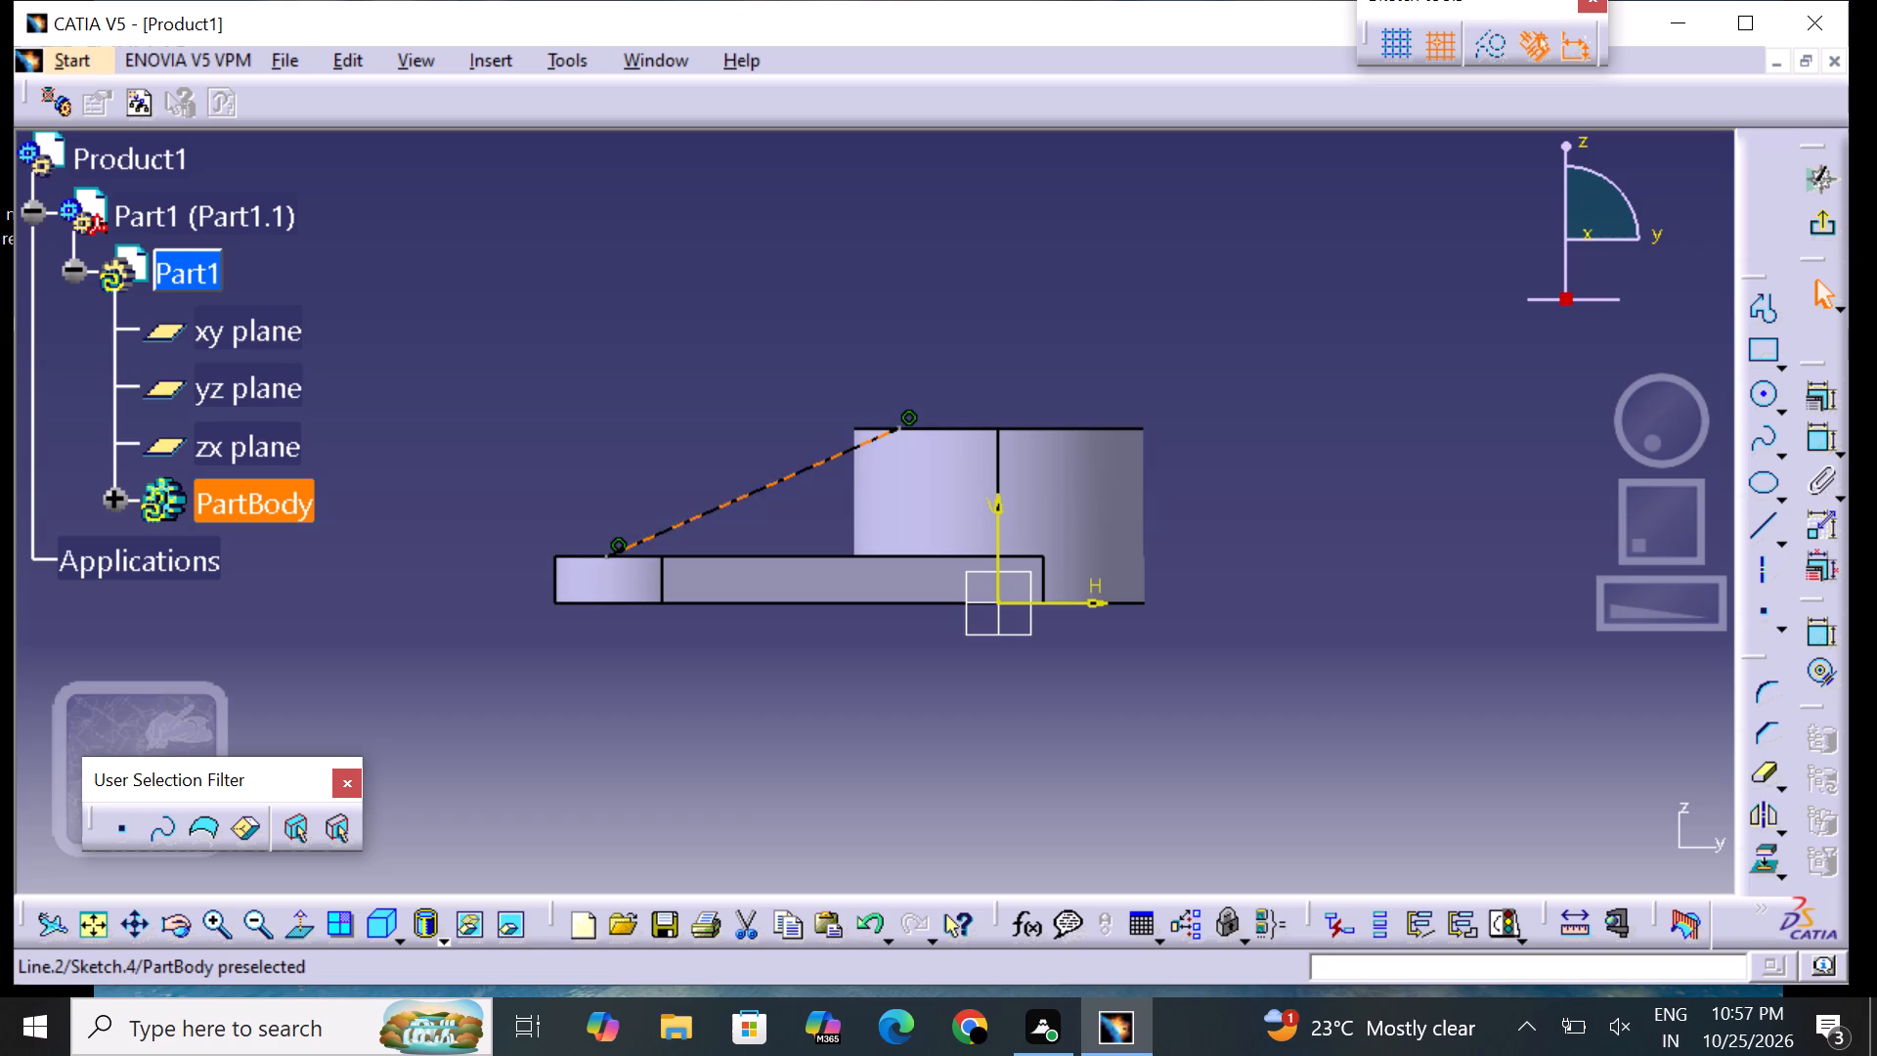
drag(761, 492, 715, 487)
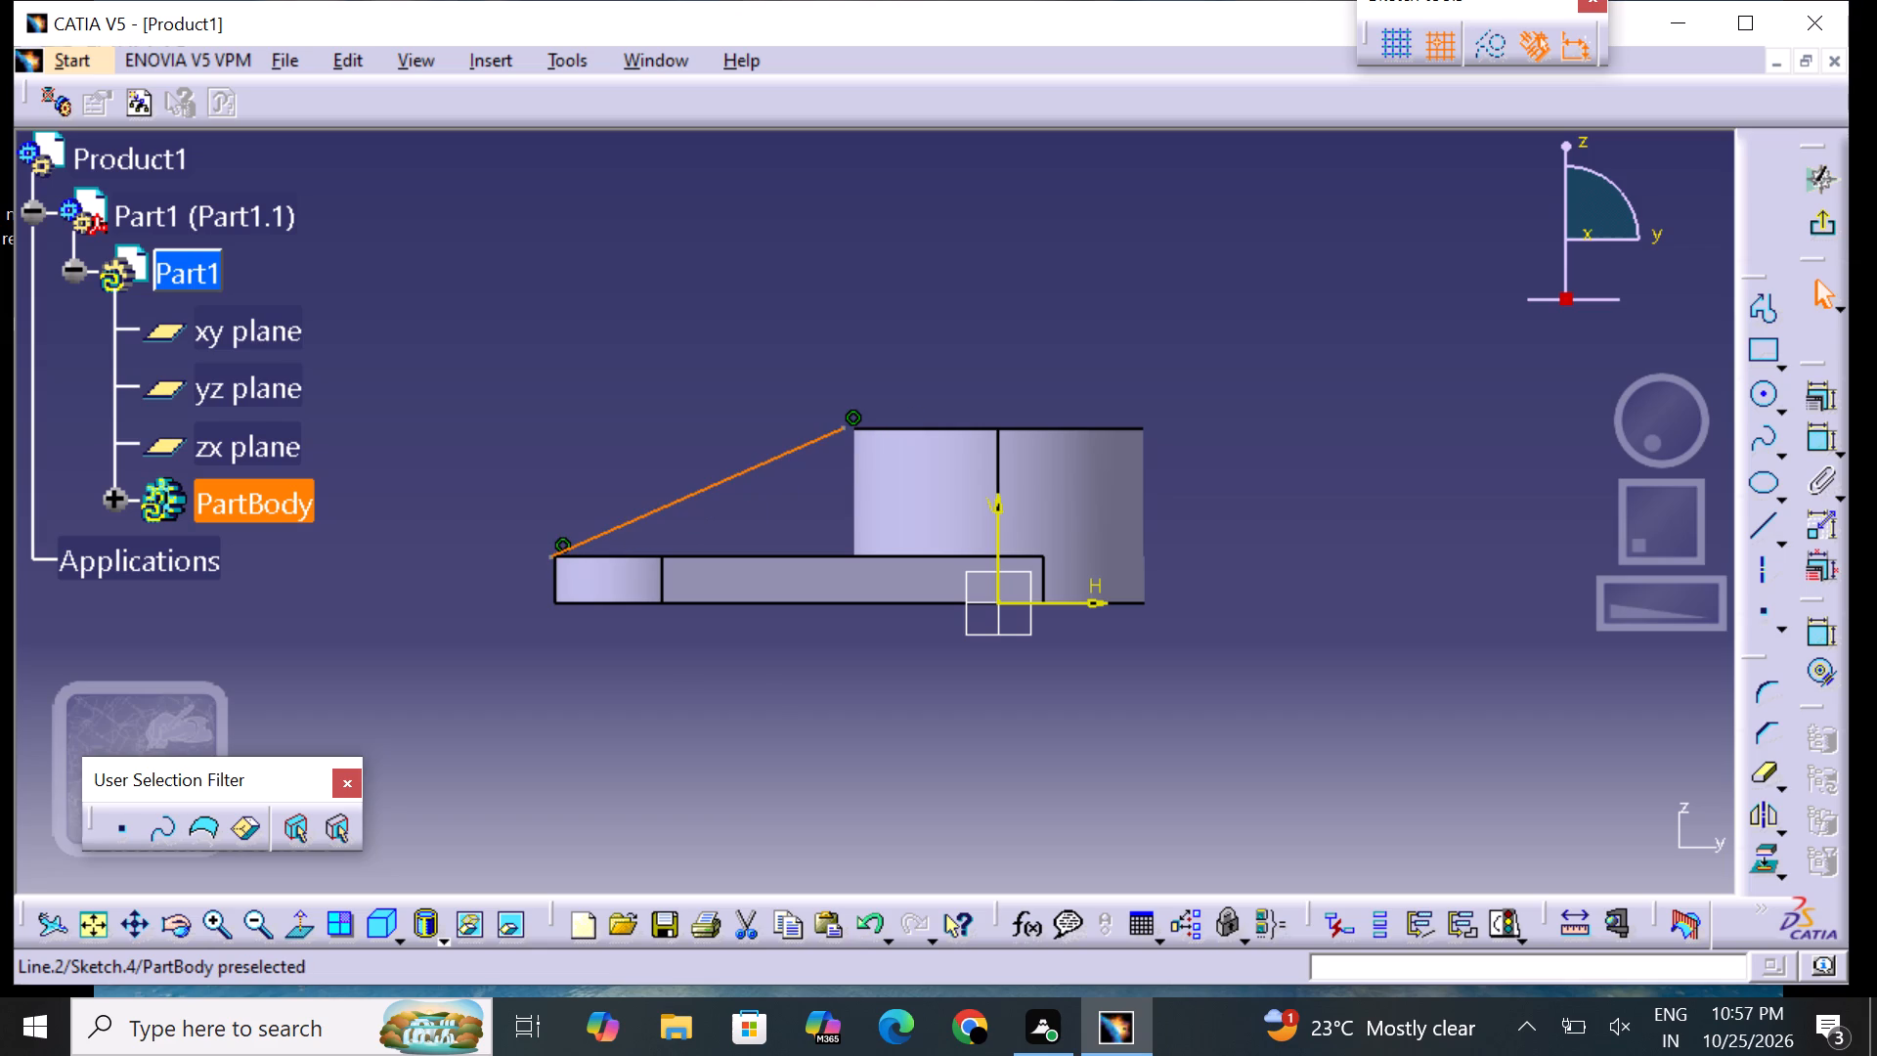
click(1073, 357)
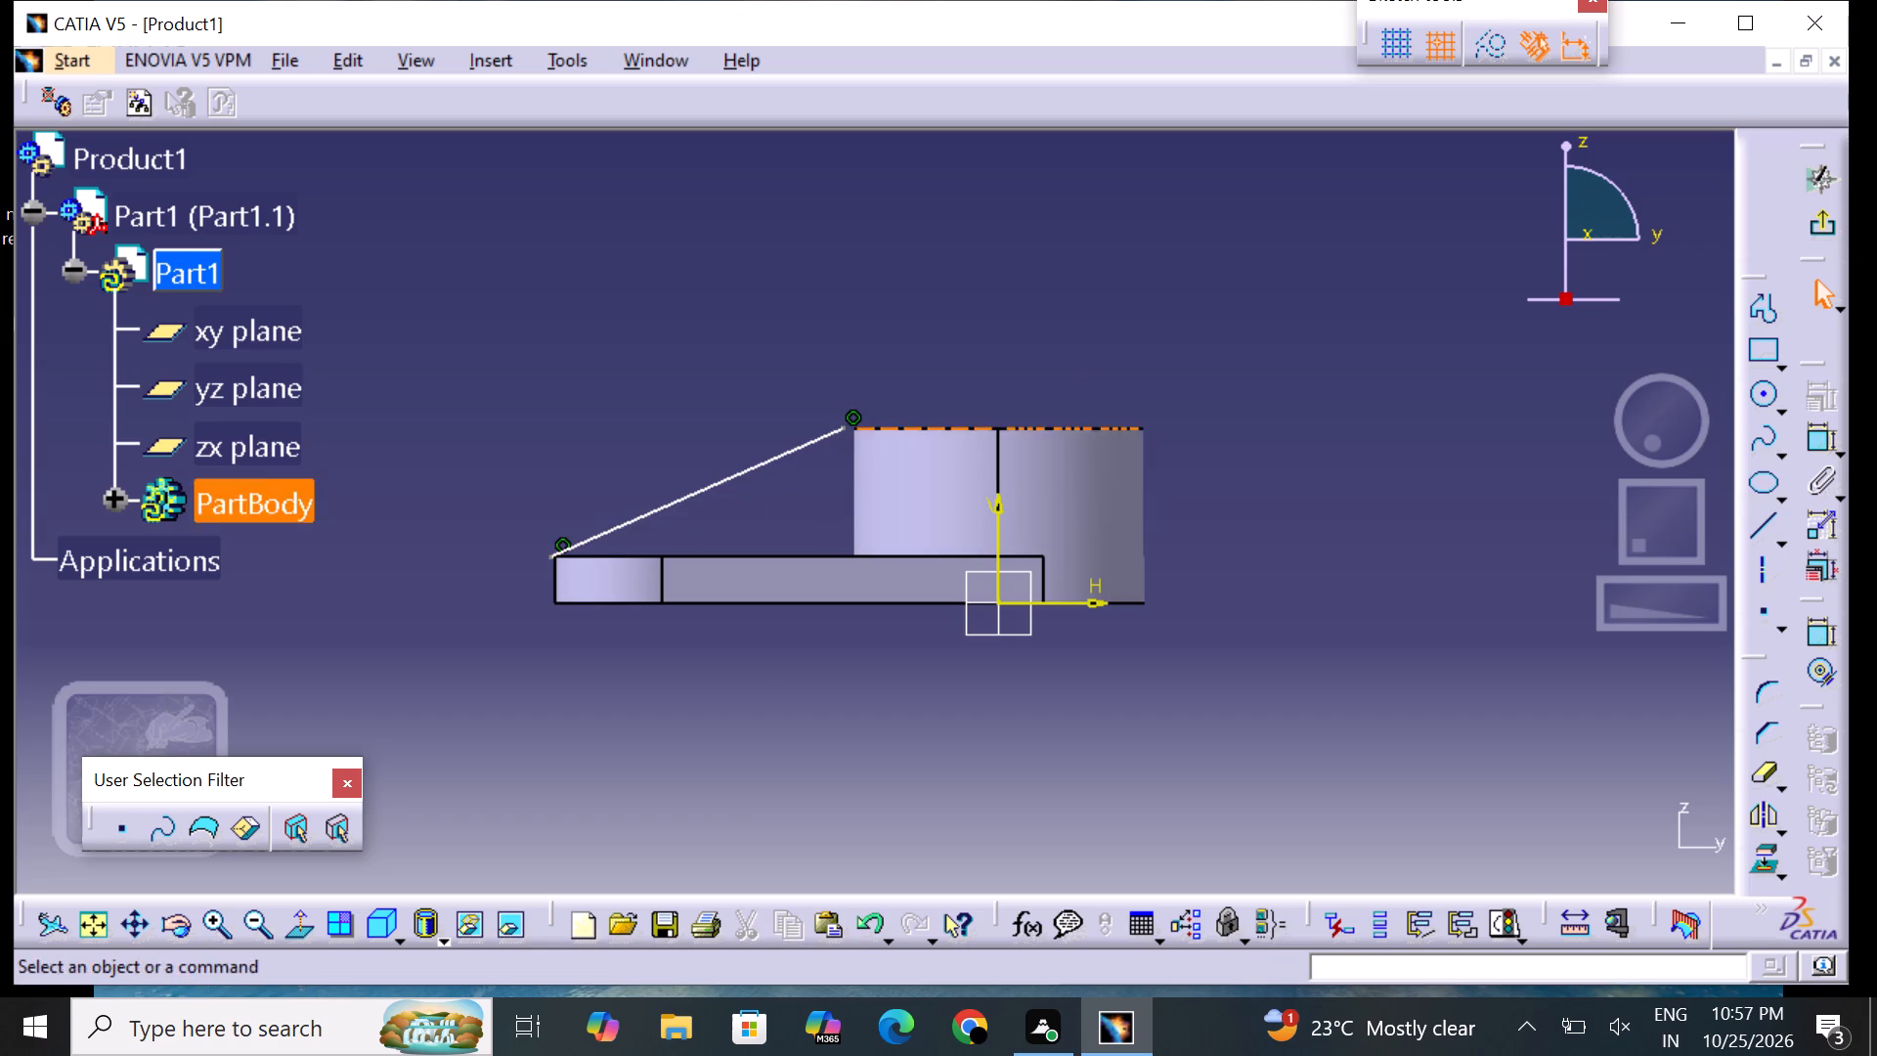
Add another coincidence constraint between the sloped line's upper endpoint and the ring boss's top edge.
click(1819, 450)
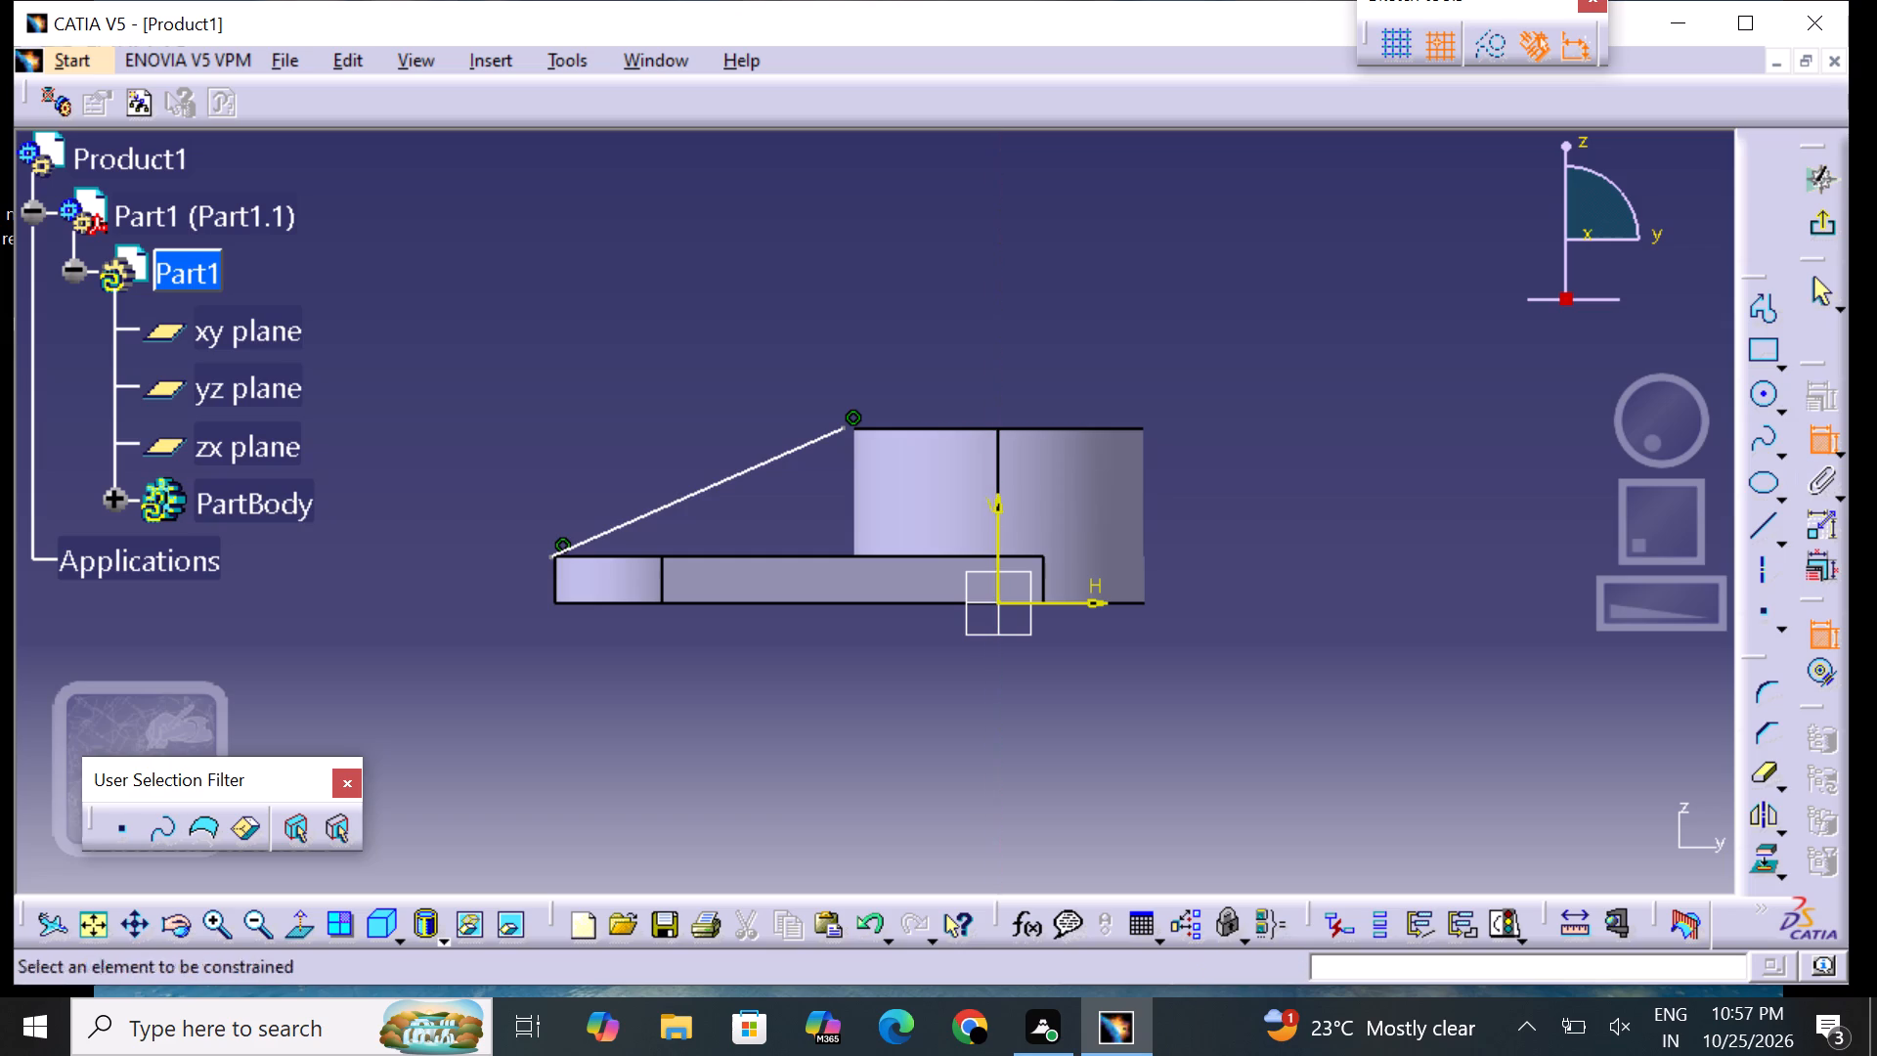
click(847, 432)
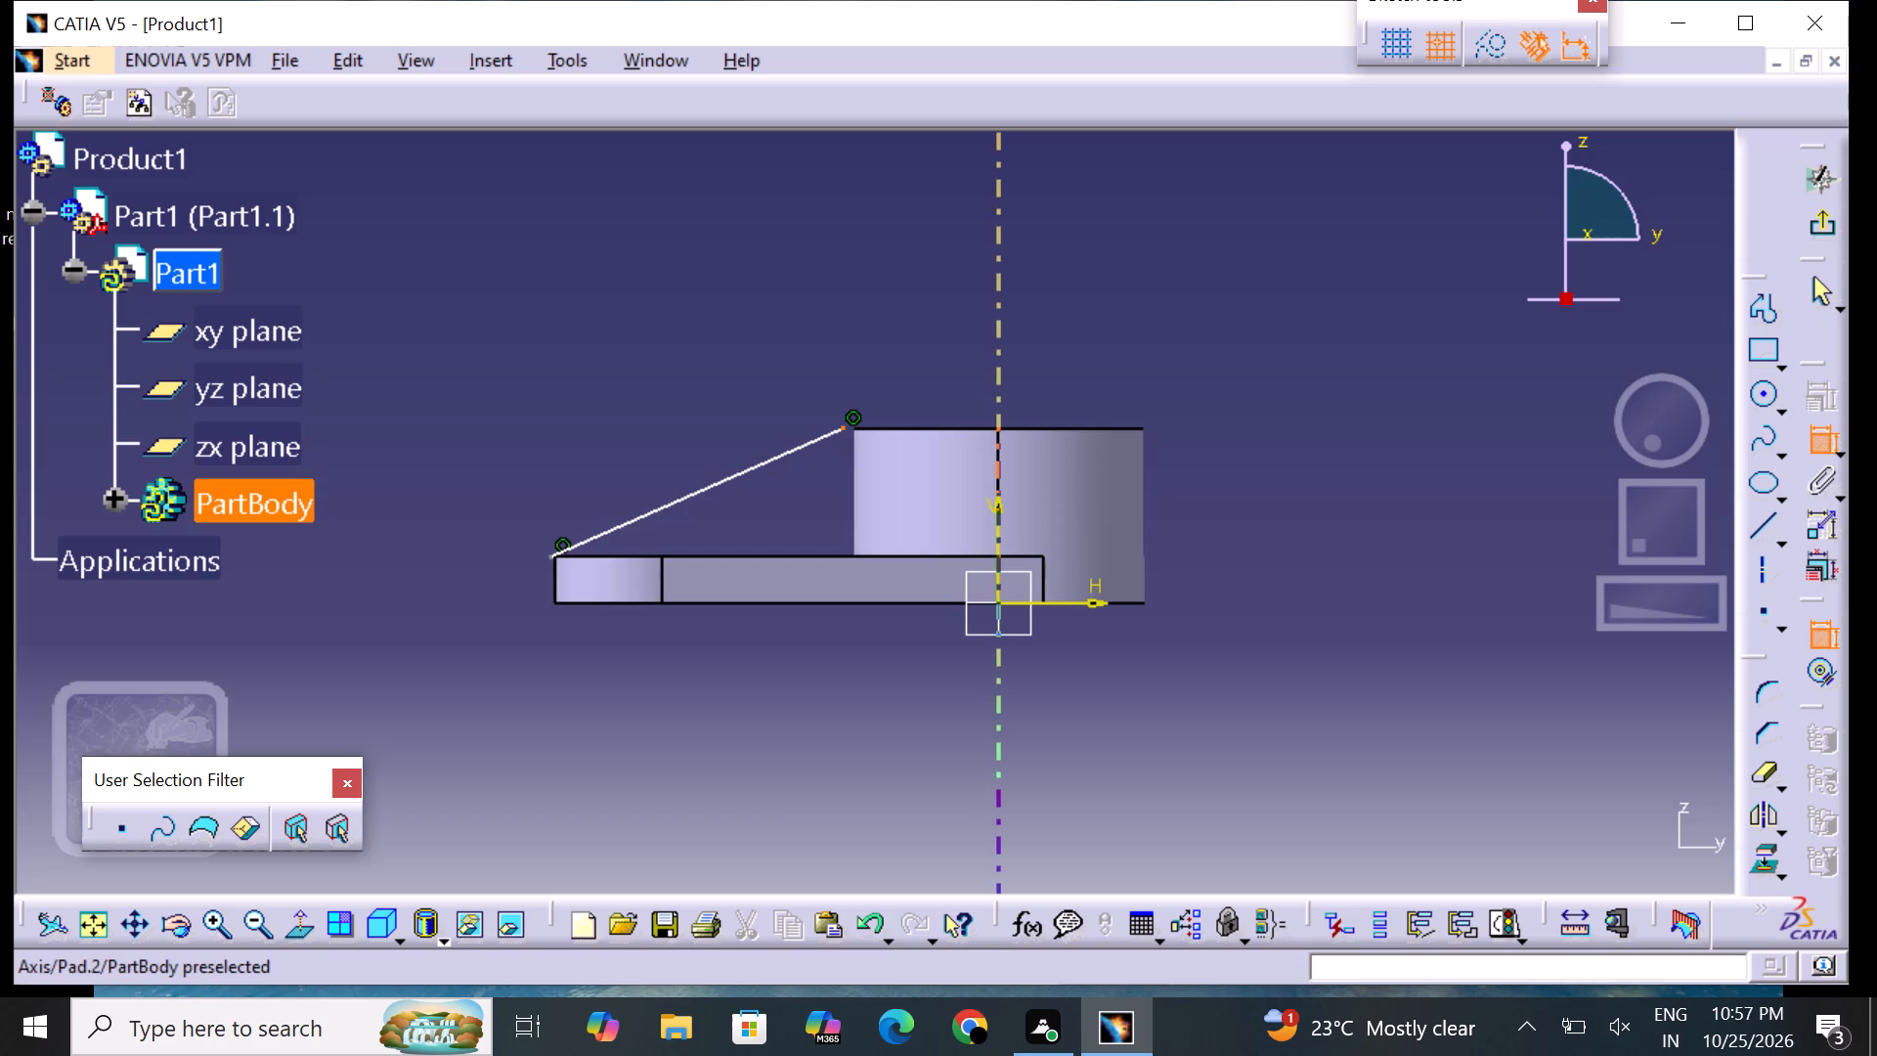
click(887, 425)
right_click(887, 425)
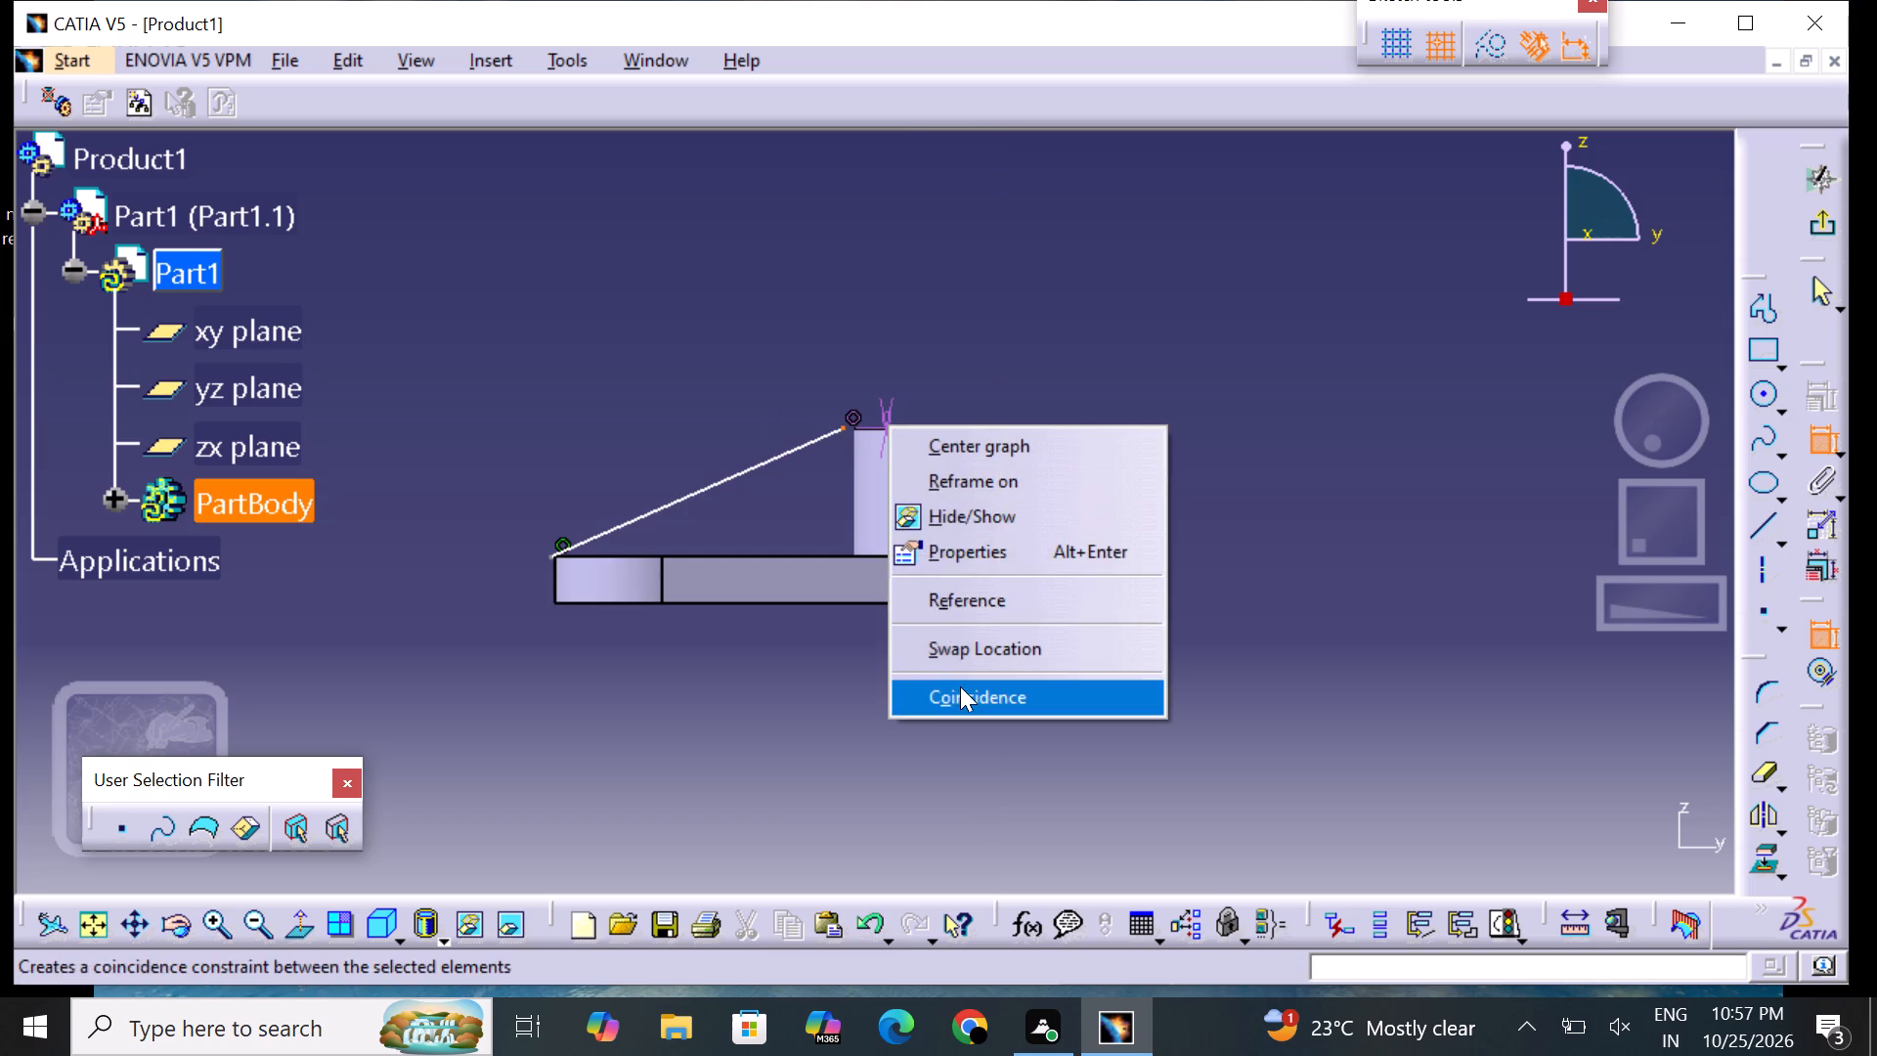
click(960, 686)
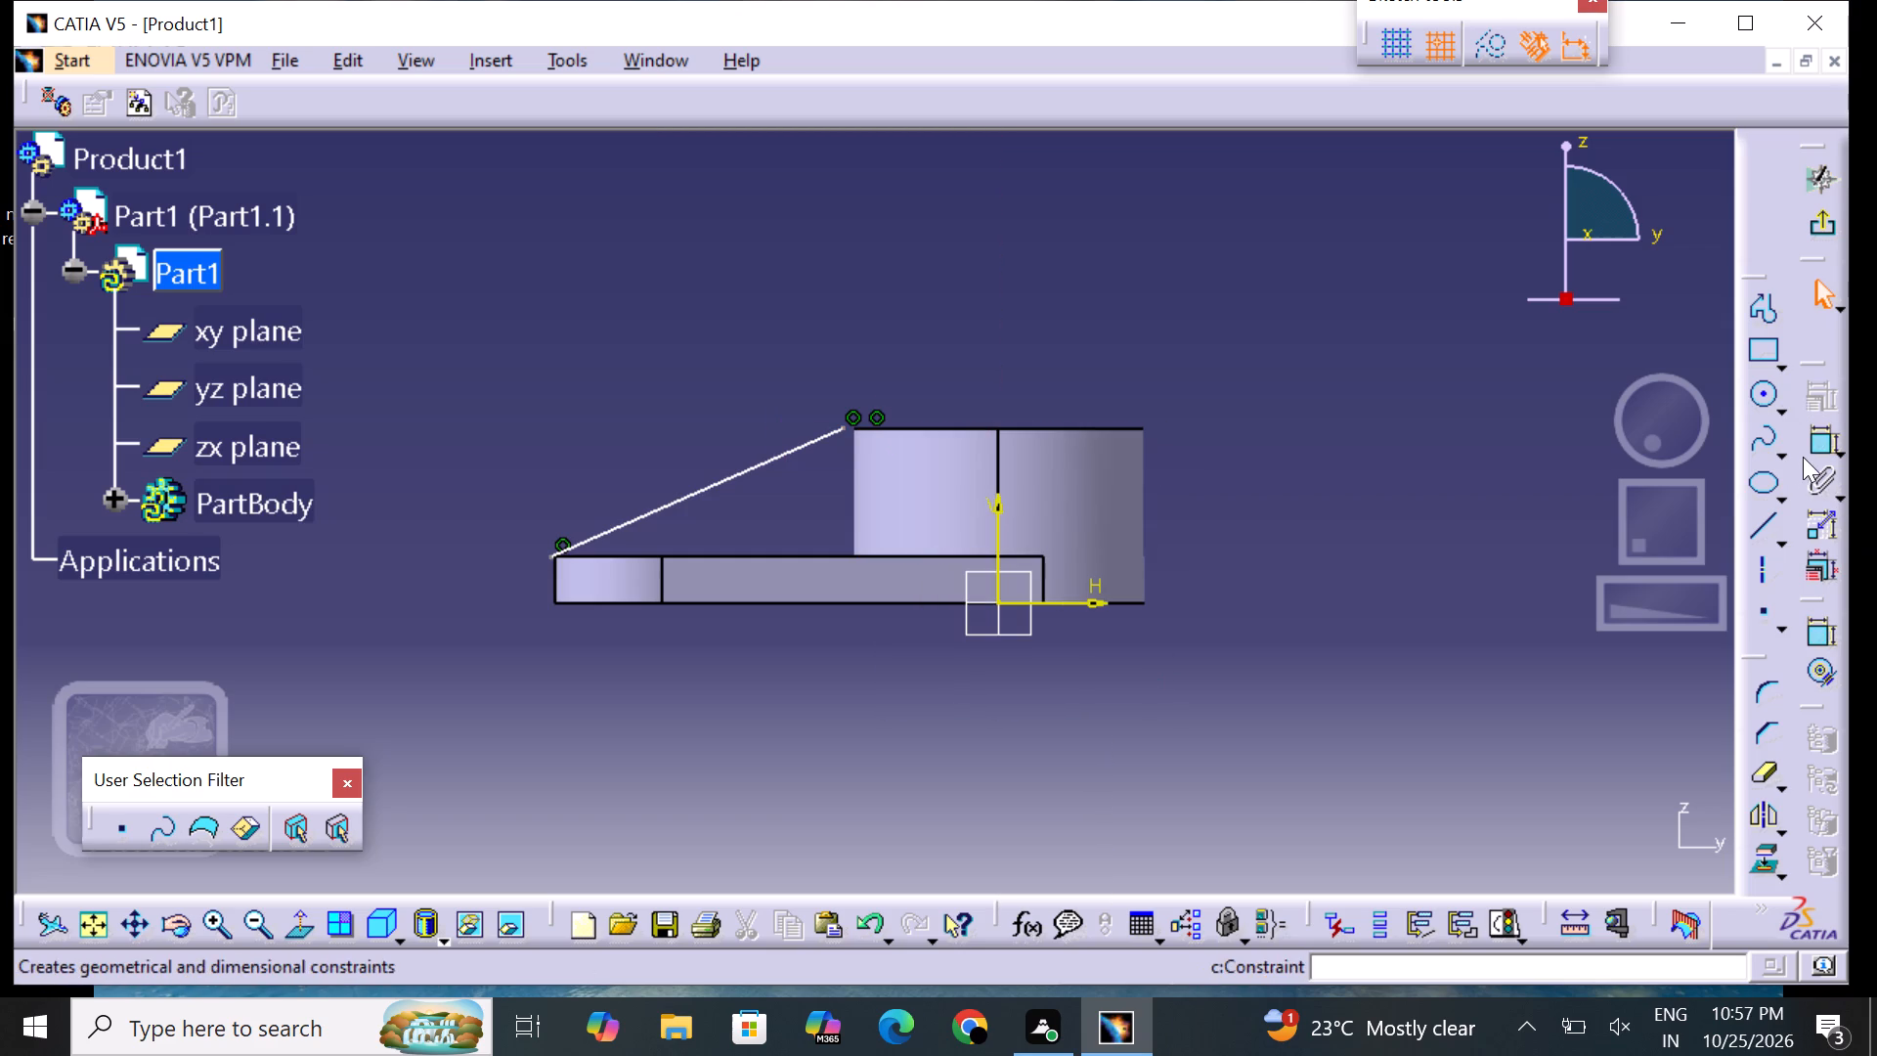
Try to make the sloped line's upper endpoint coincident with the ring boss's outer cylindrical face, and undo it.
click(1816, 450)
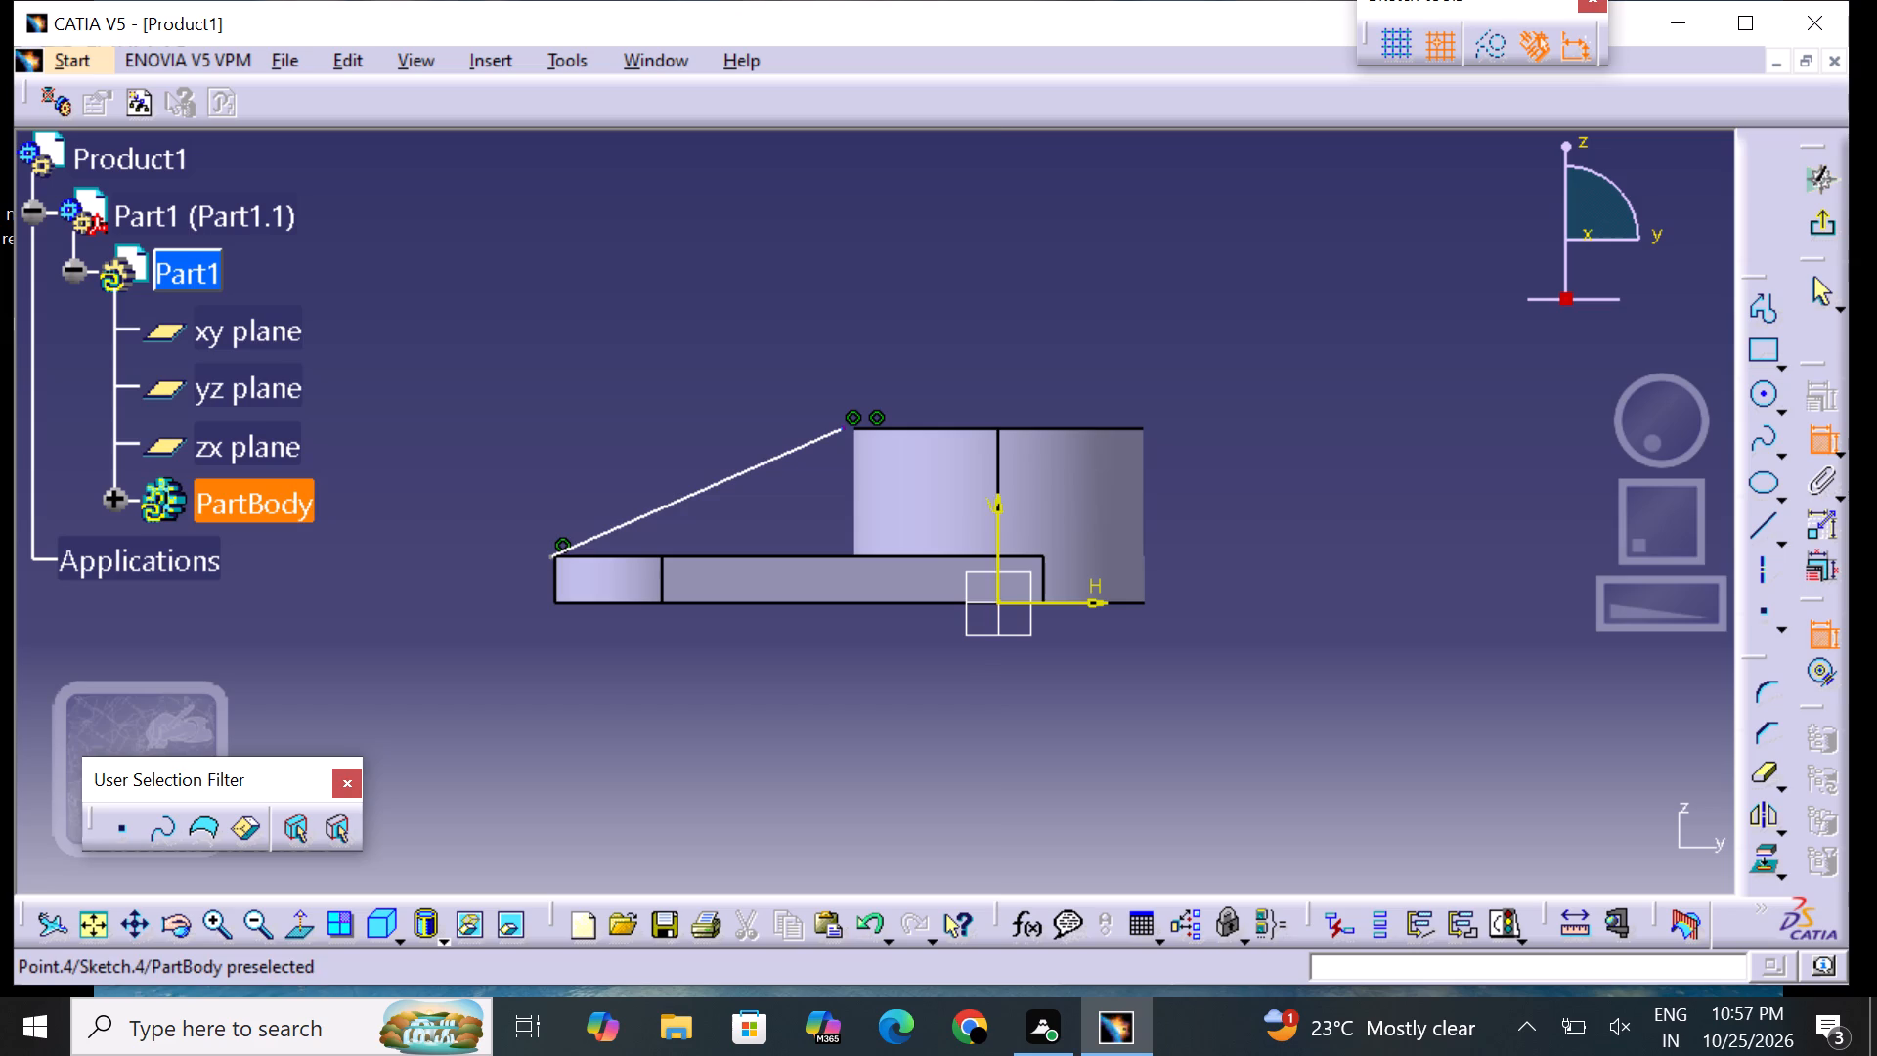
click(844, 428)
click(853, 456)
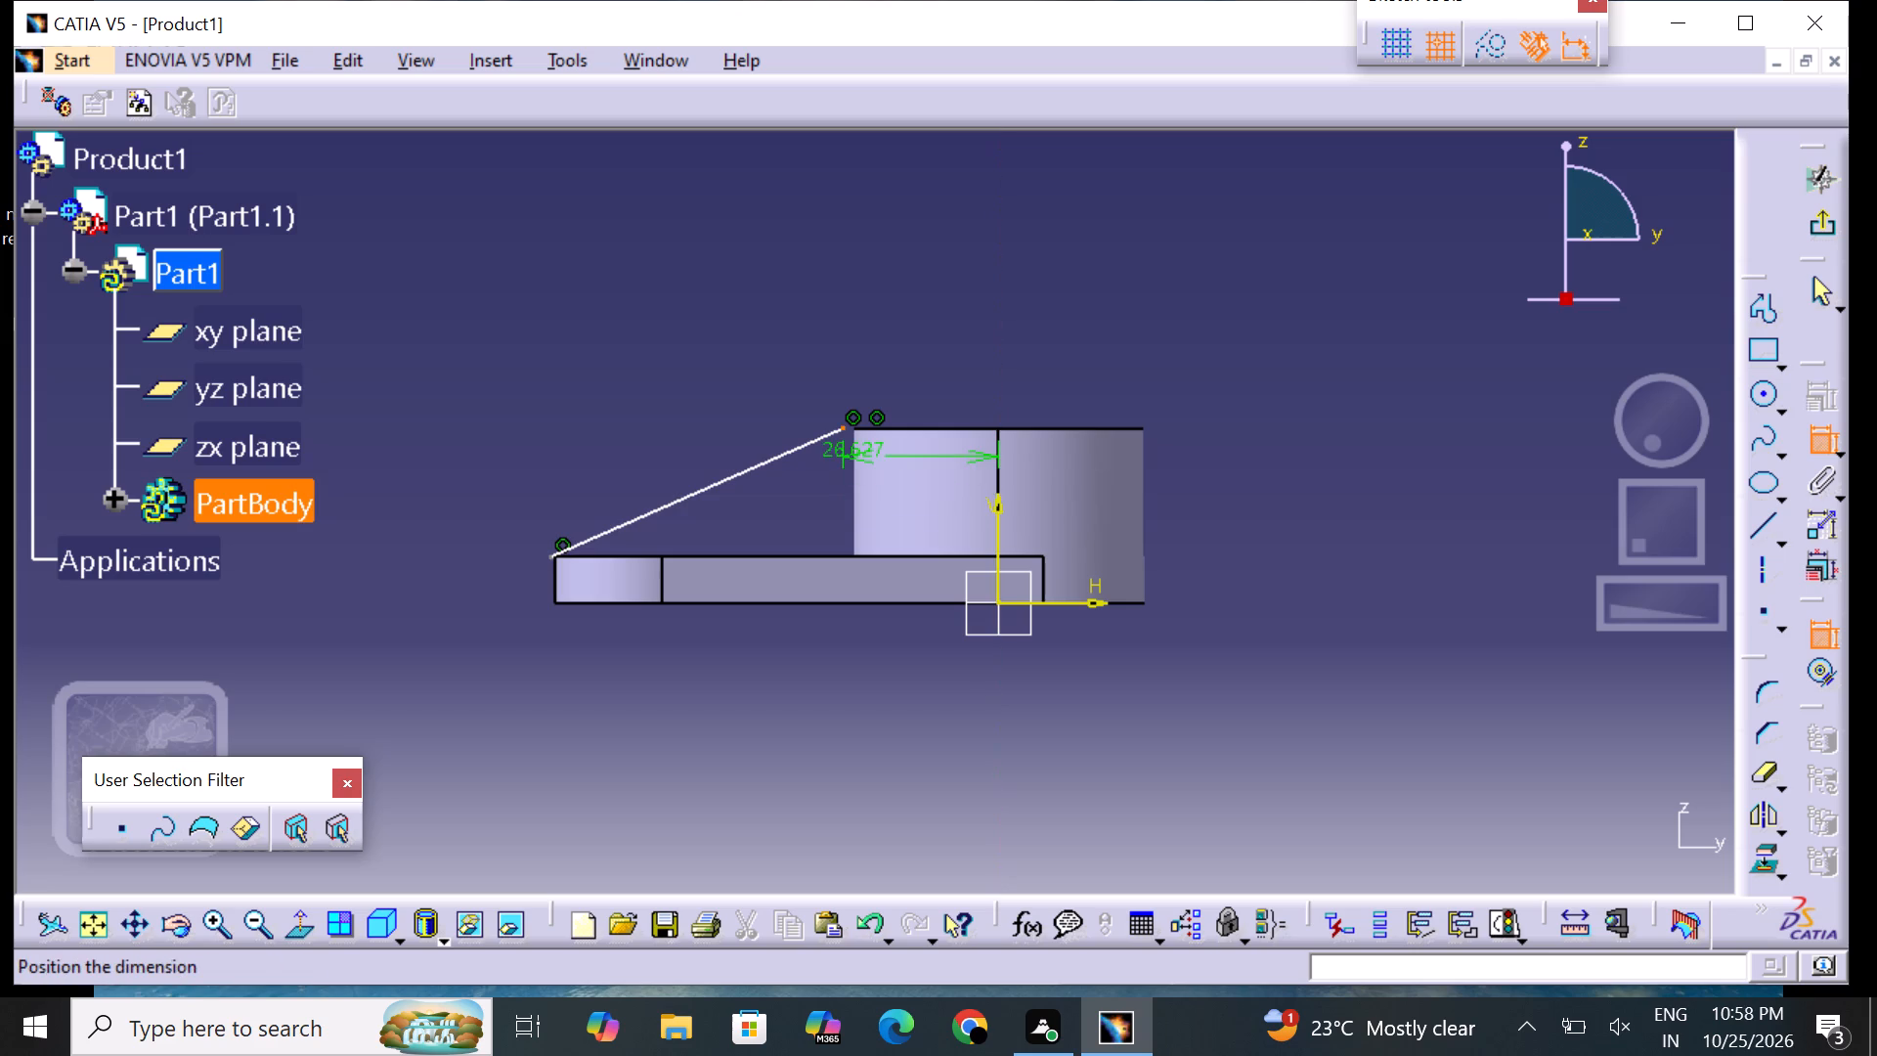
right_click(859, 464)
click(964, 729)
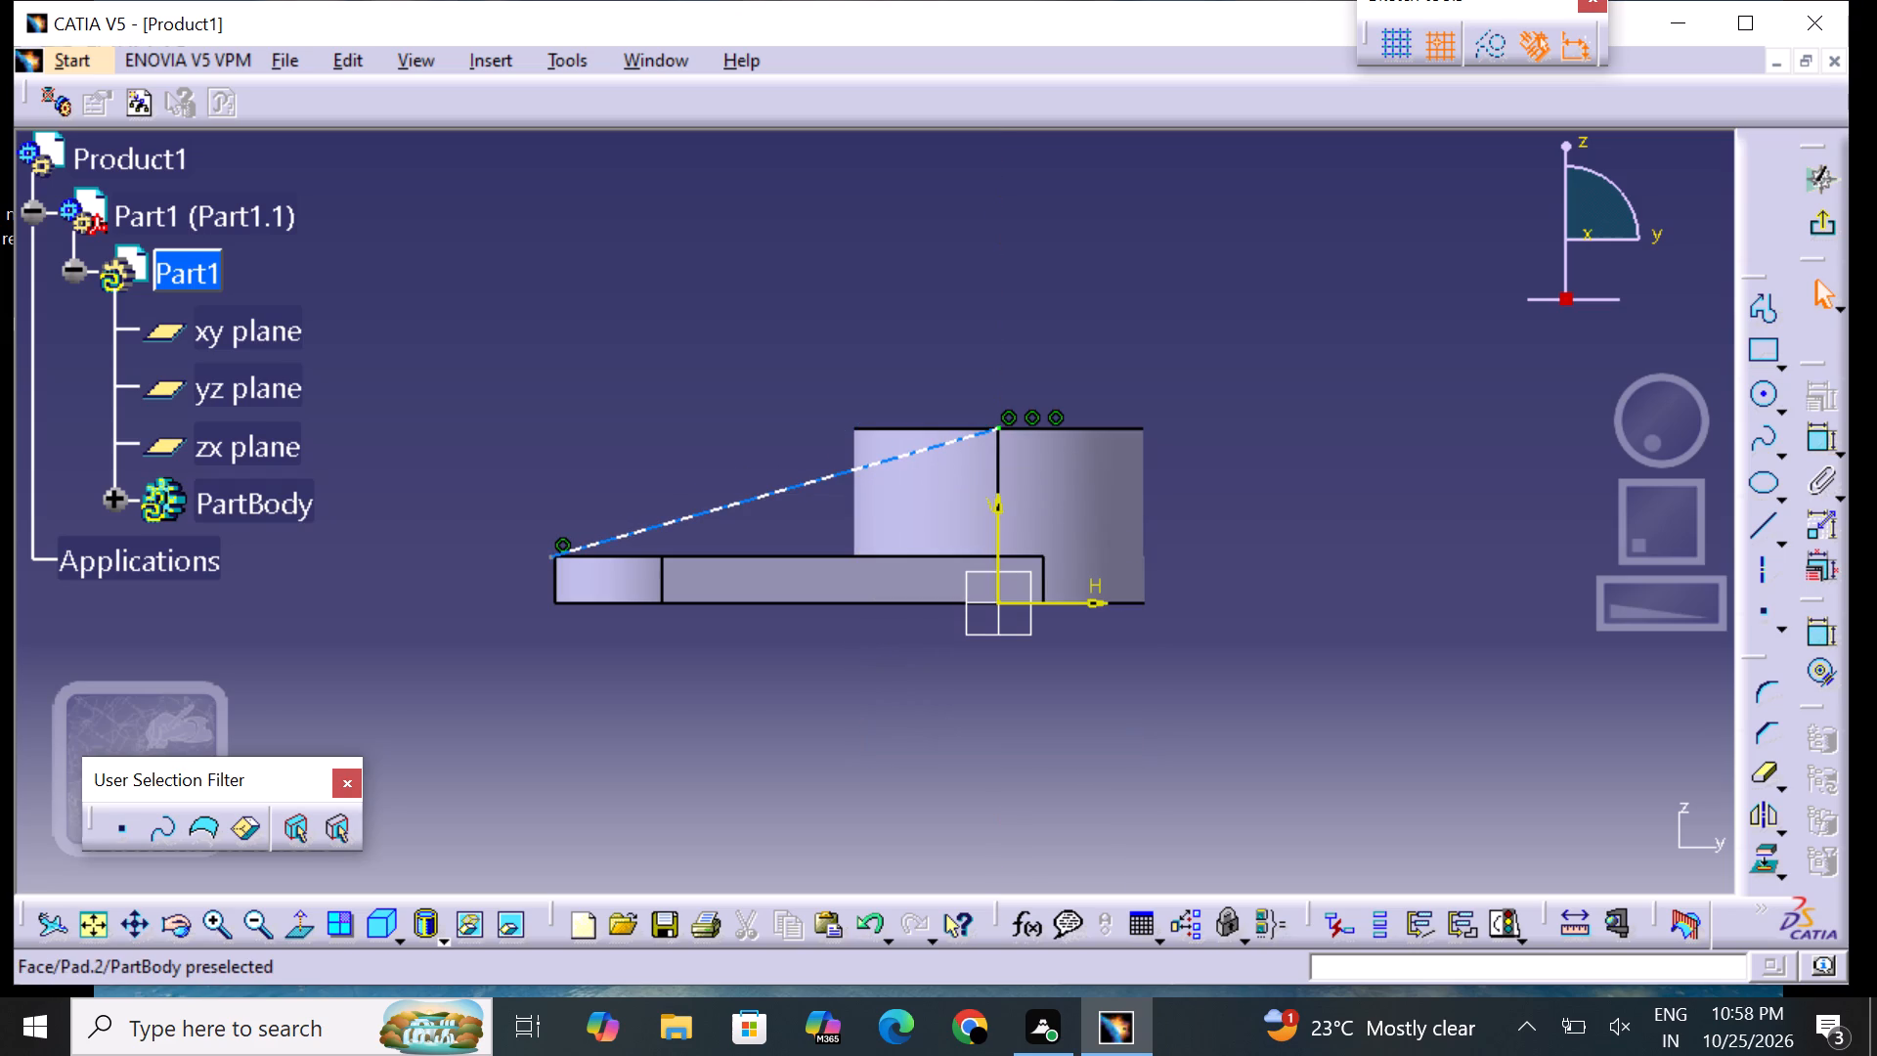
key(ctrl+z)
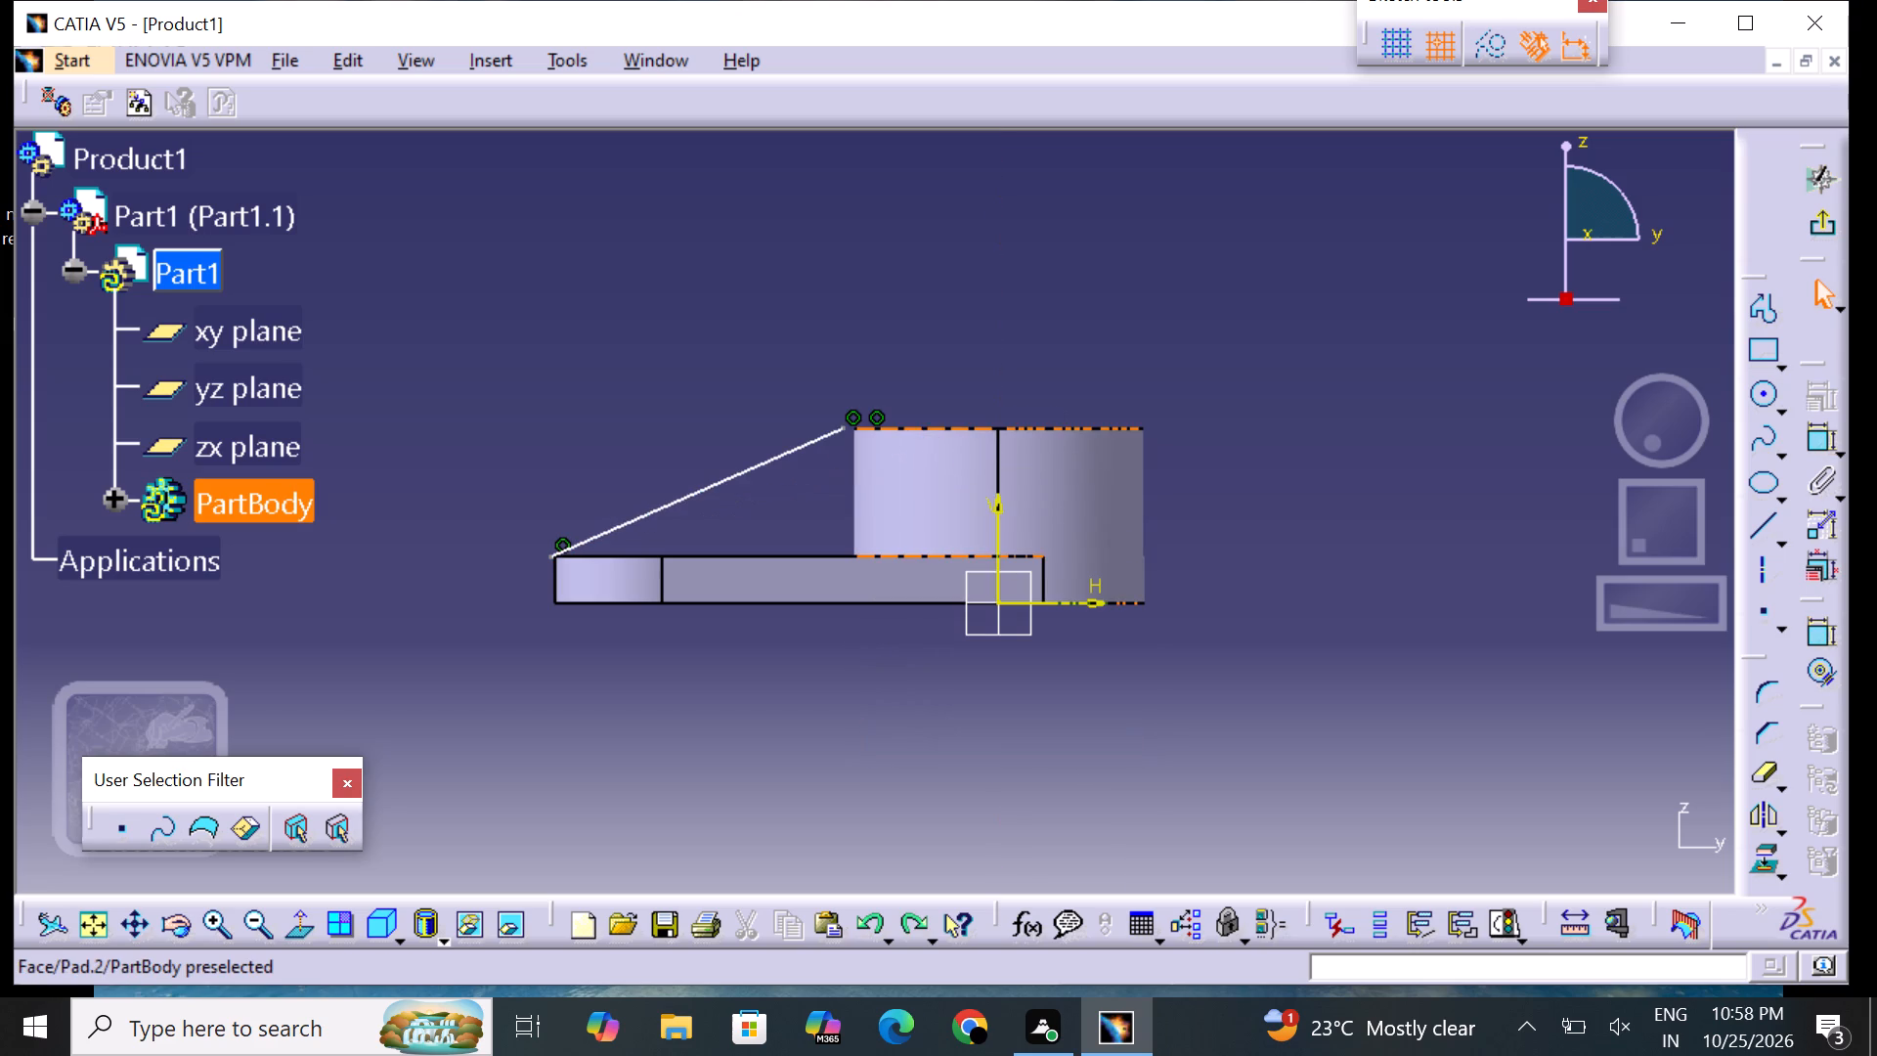
Move the sloped line's lower endpoint inward along the plate's top edge, away from the plate's outer corner.
drag(552, 559, 554, 557)
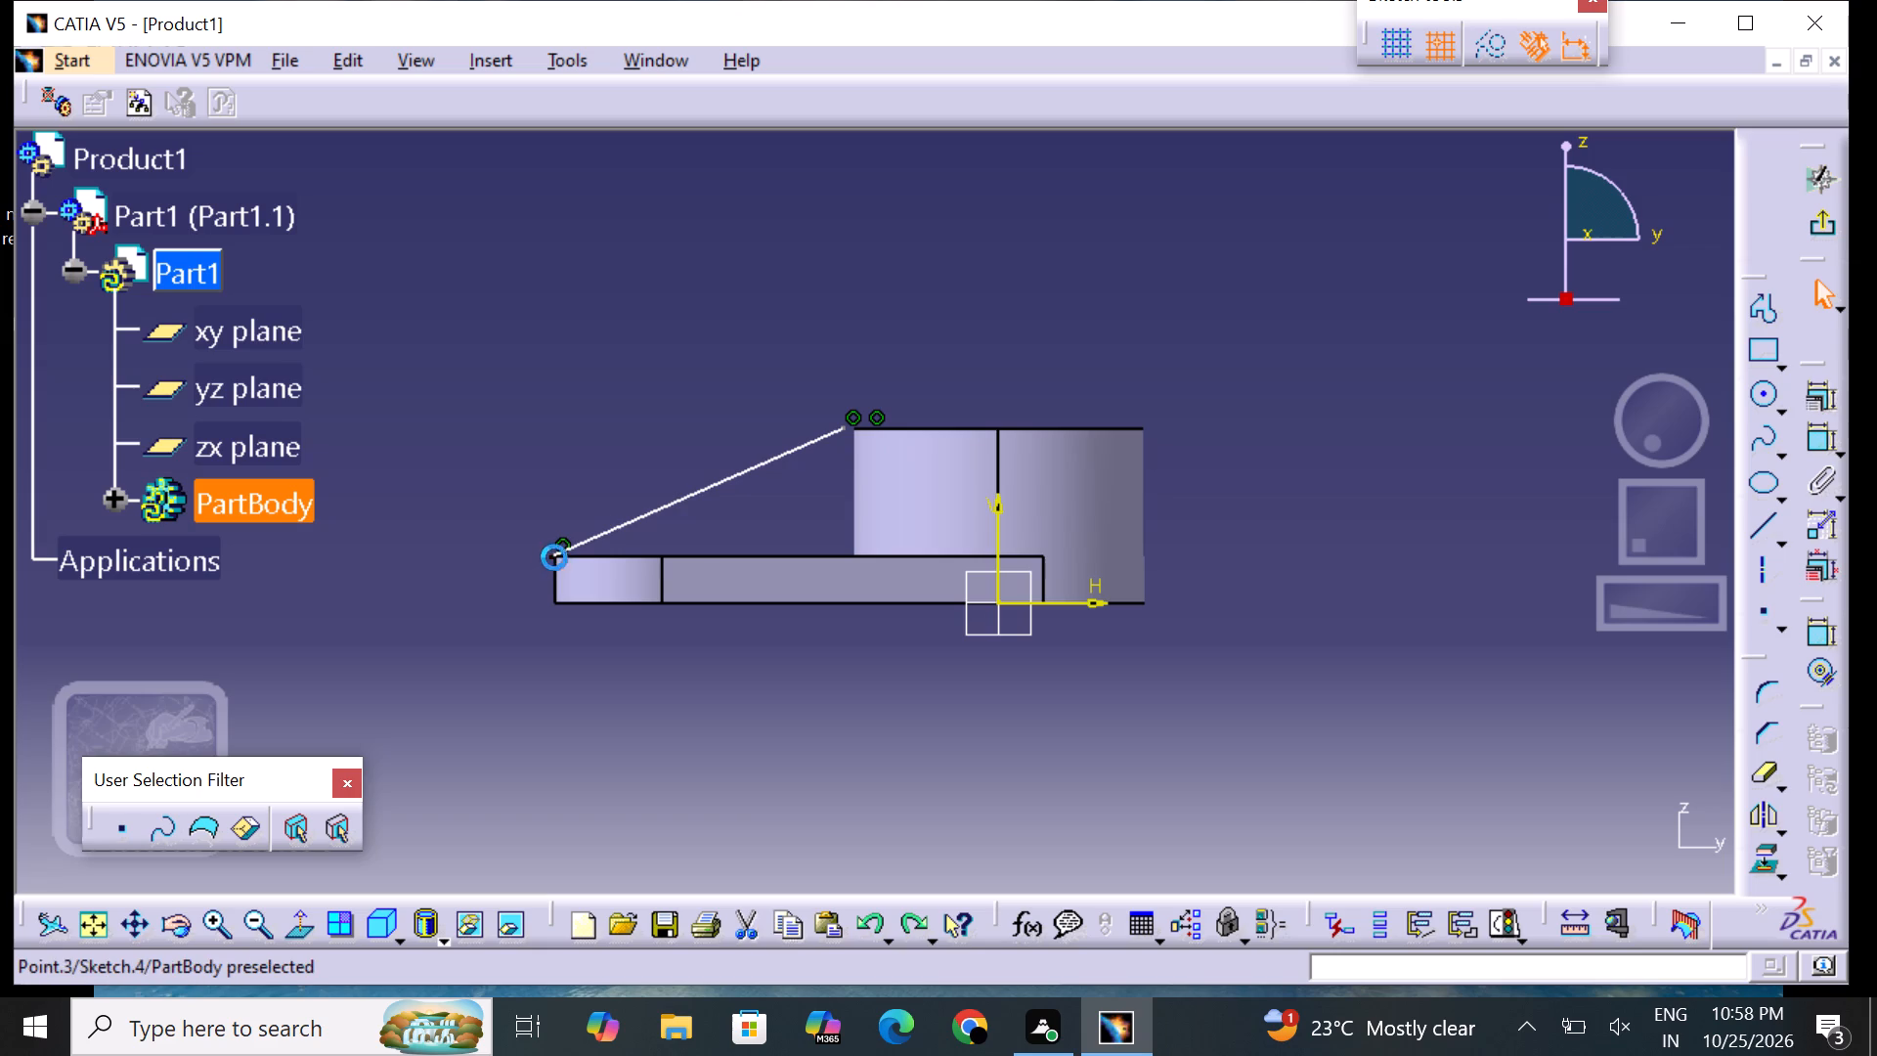
drag(554, 557, 565, 554)
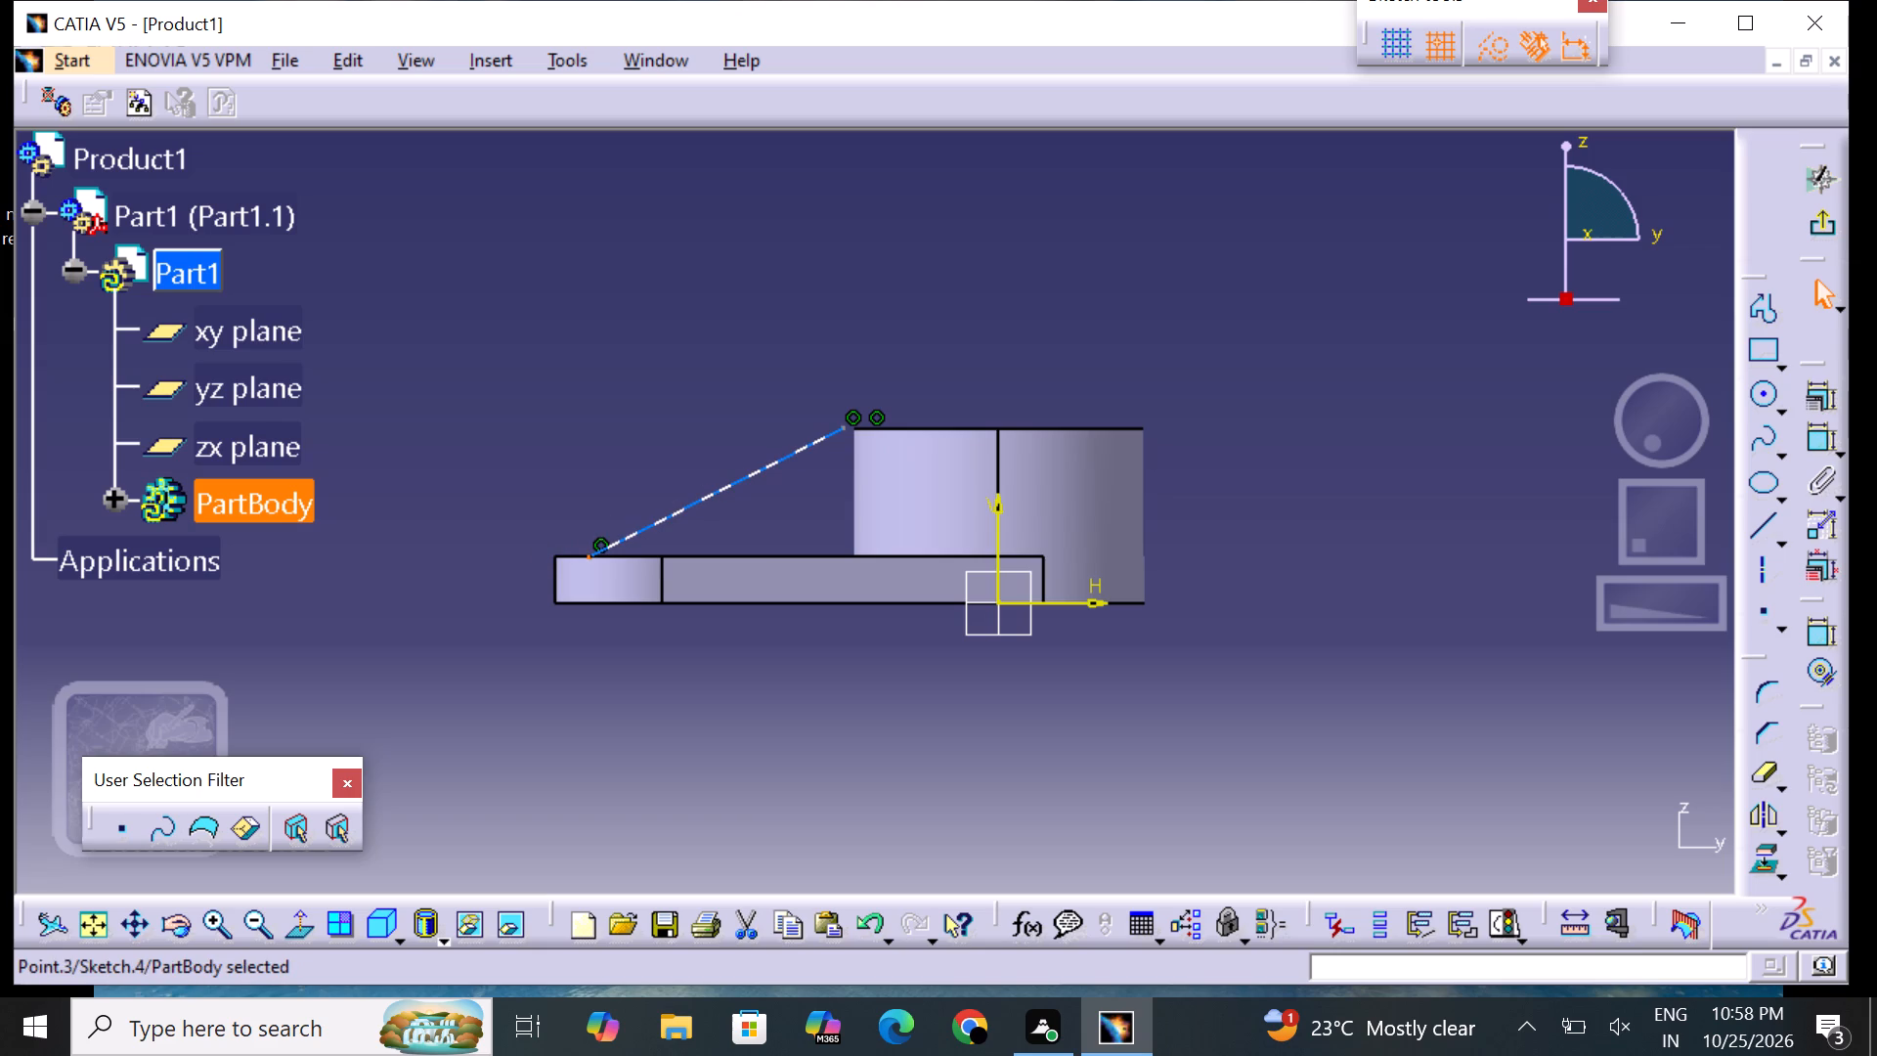
Reposition the sloped line, about 47 mm long, so its upper endpoint sits at the ring boss's near top corner.
drag(842, 432, 844, 433)
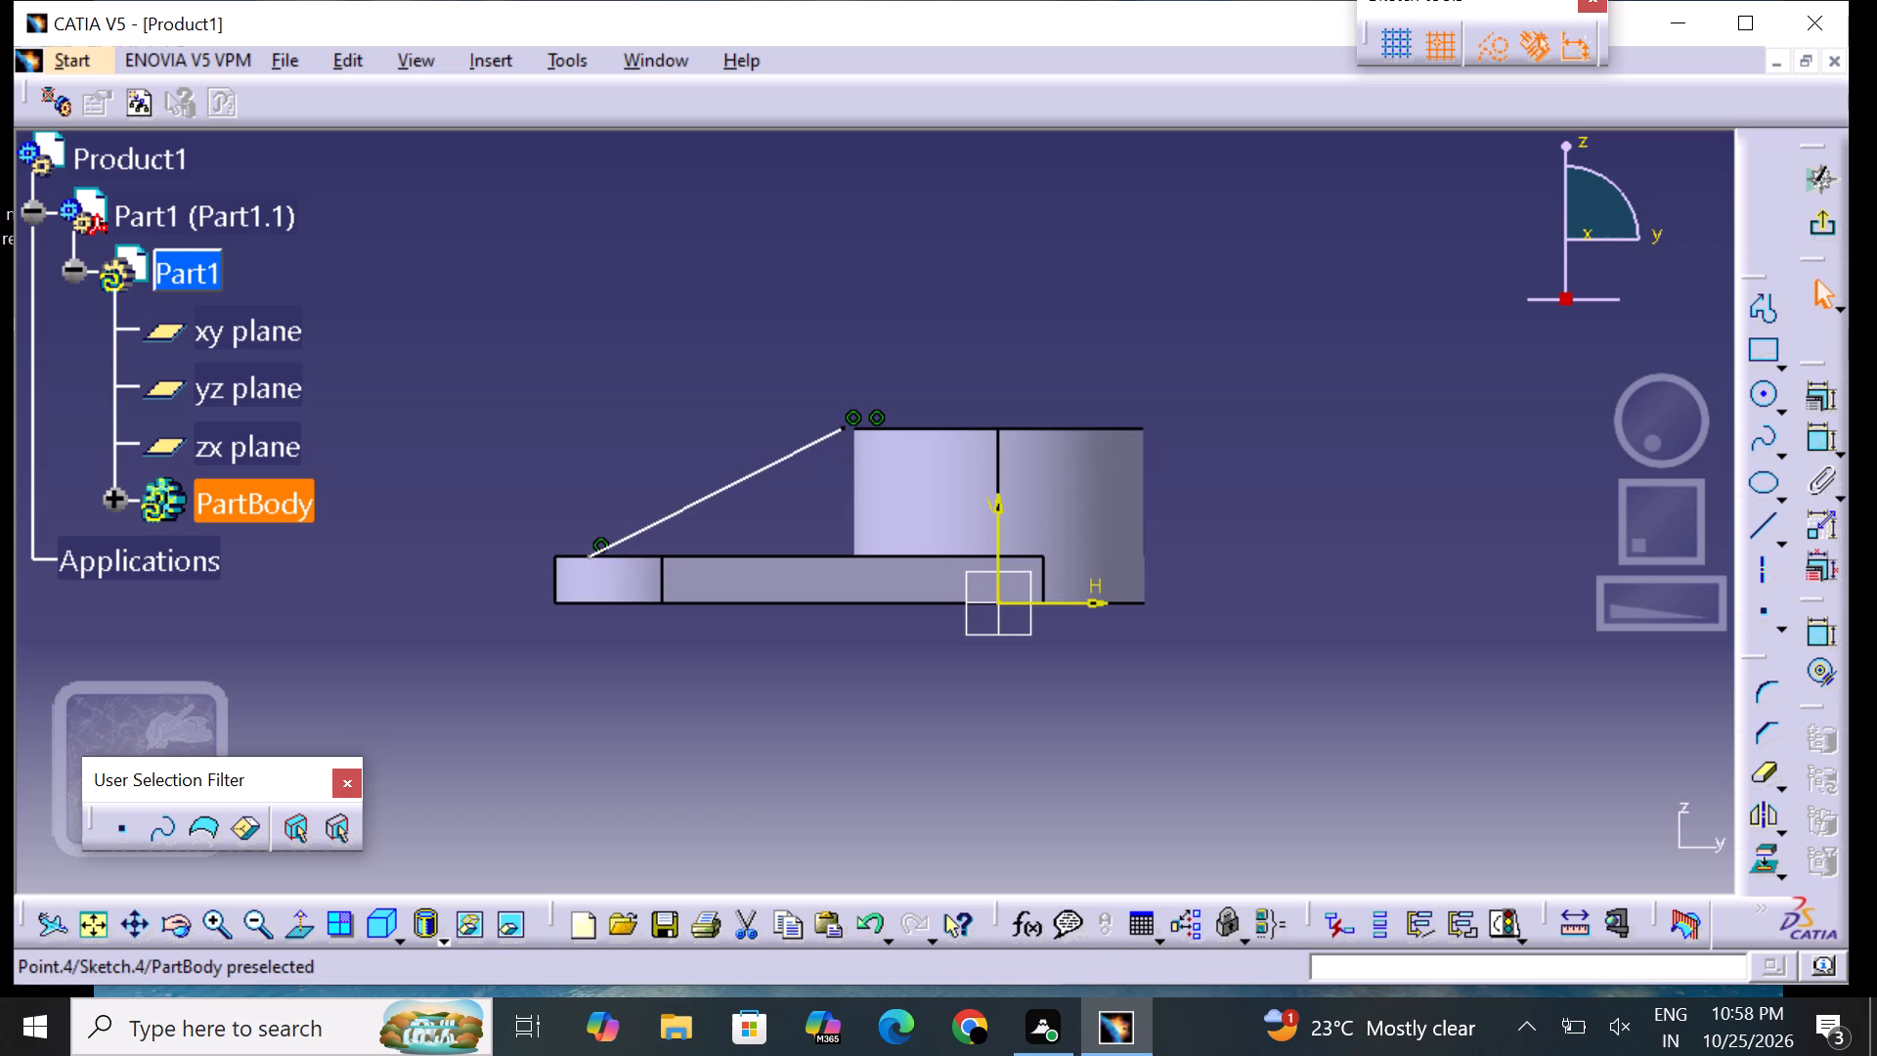
drag(844, 433, 850, 444)
drag(810, 437, 817, 439)
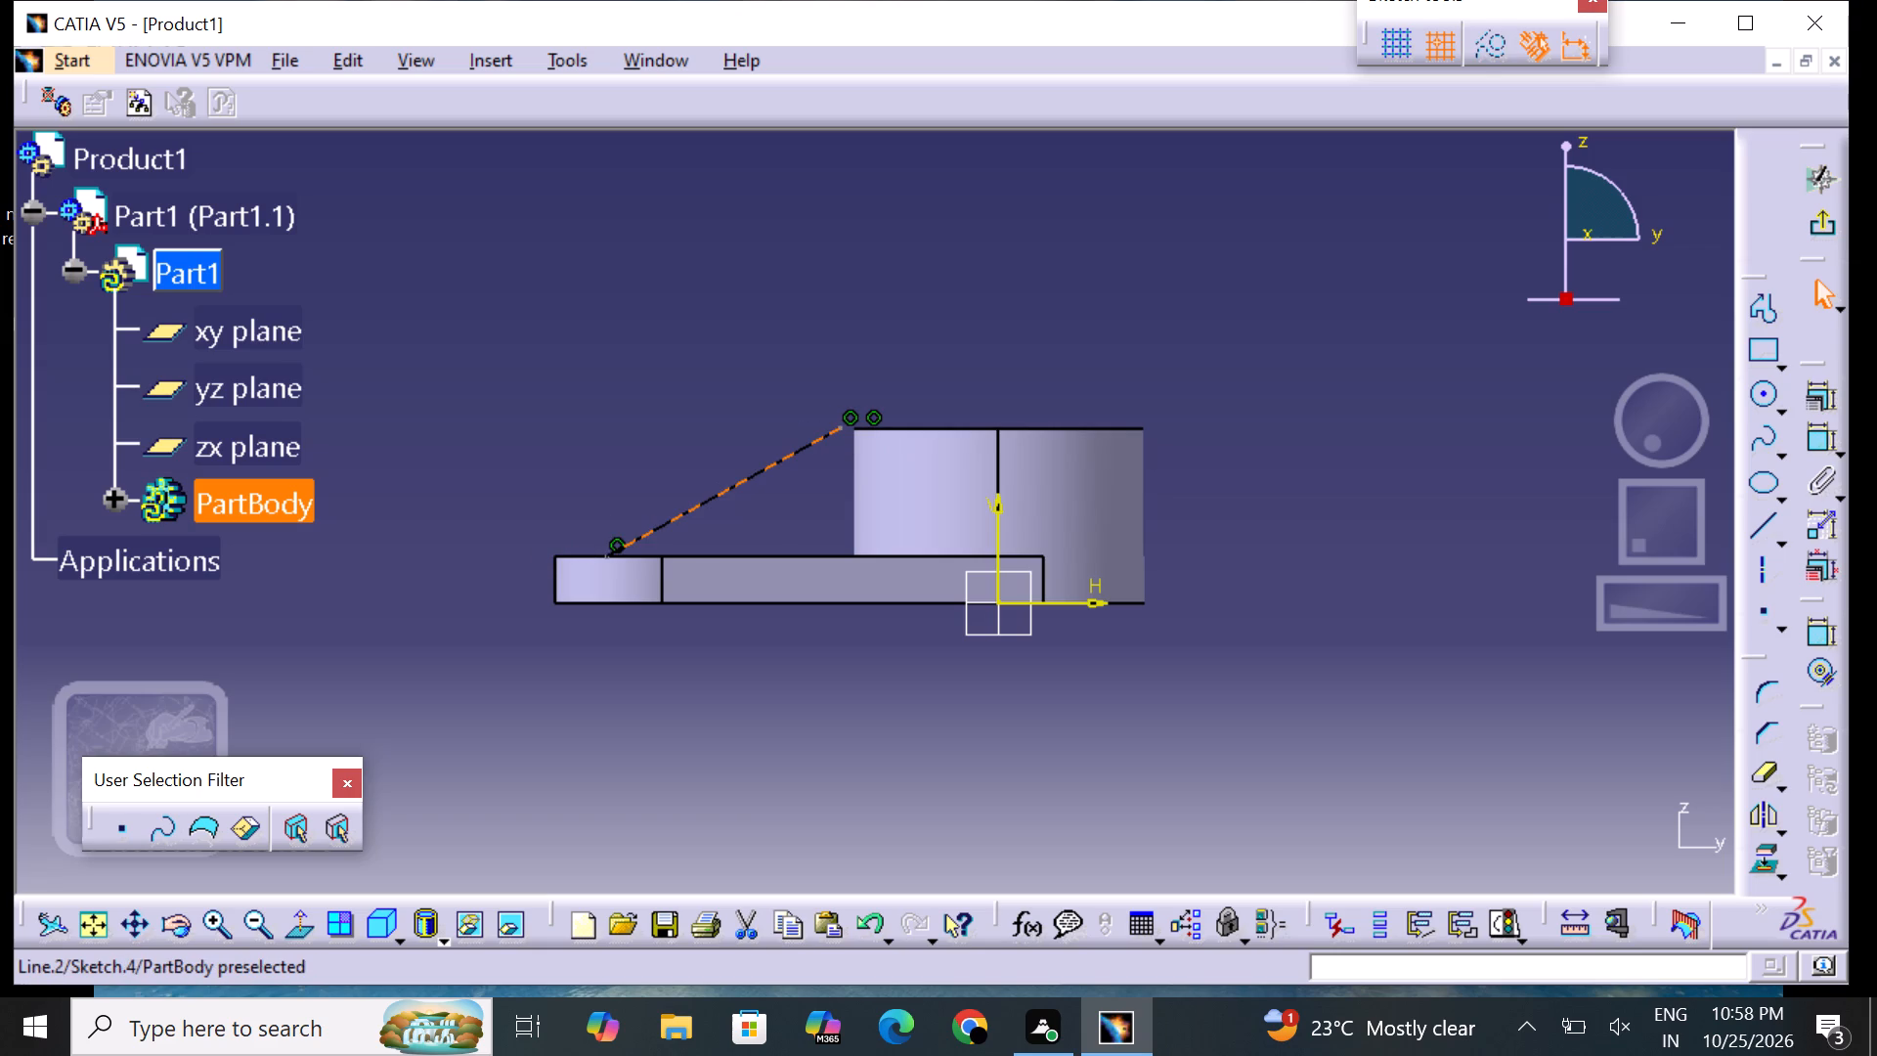
drag(817, 439, 852, 451)
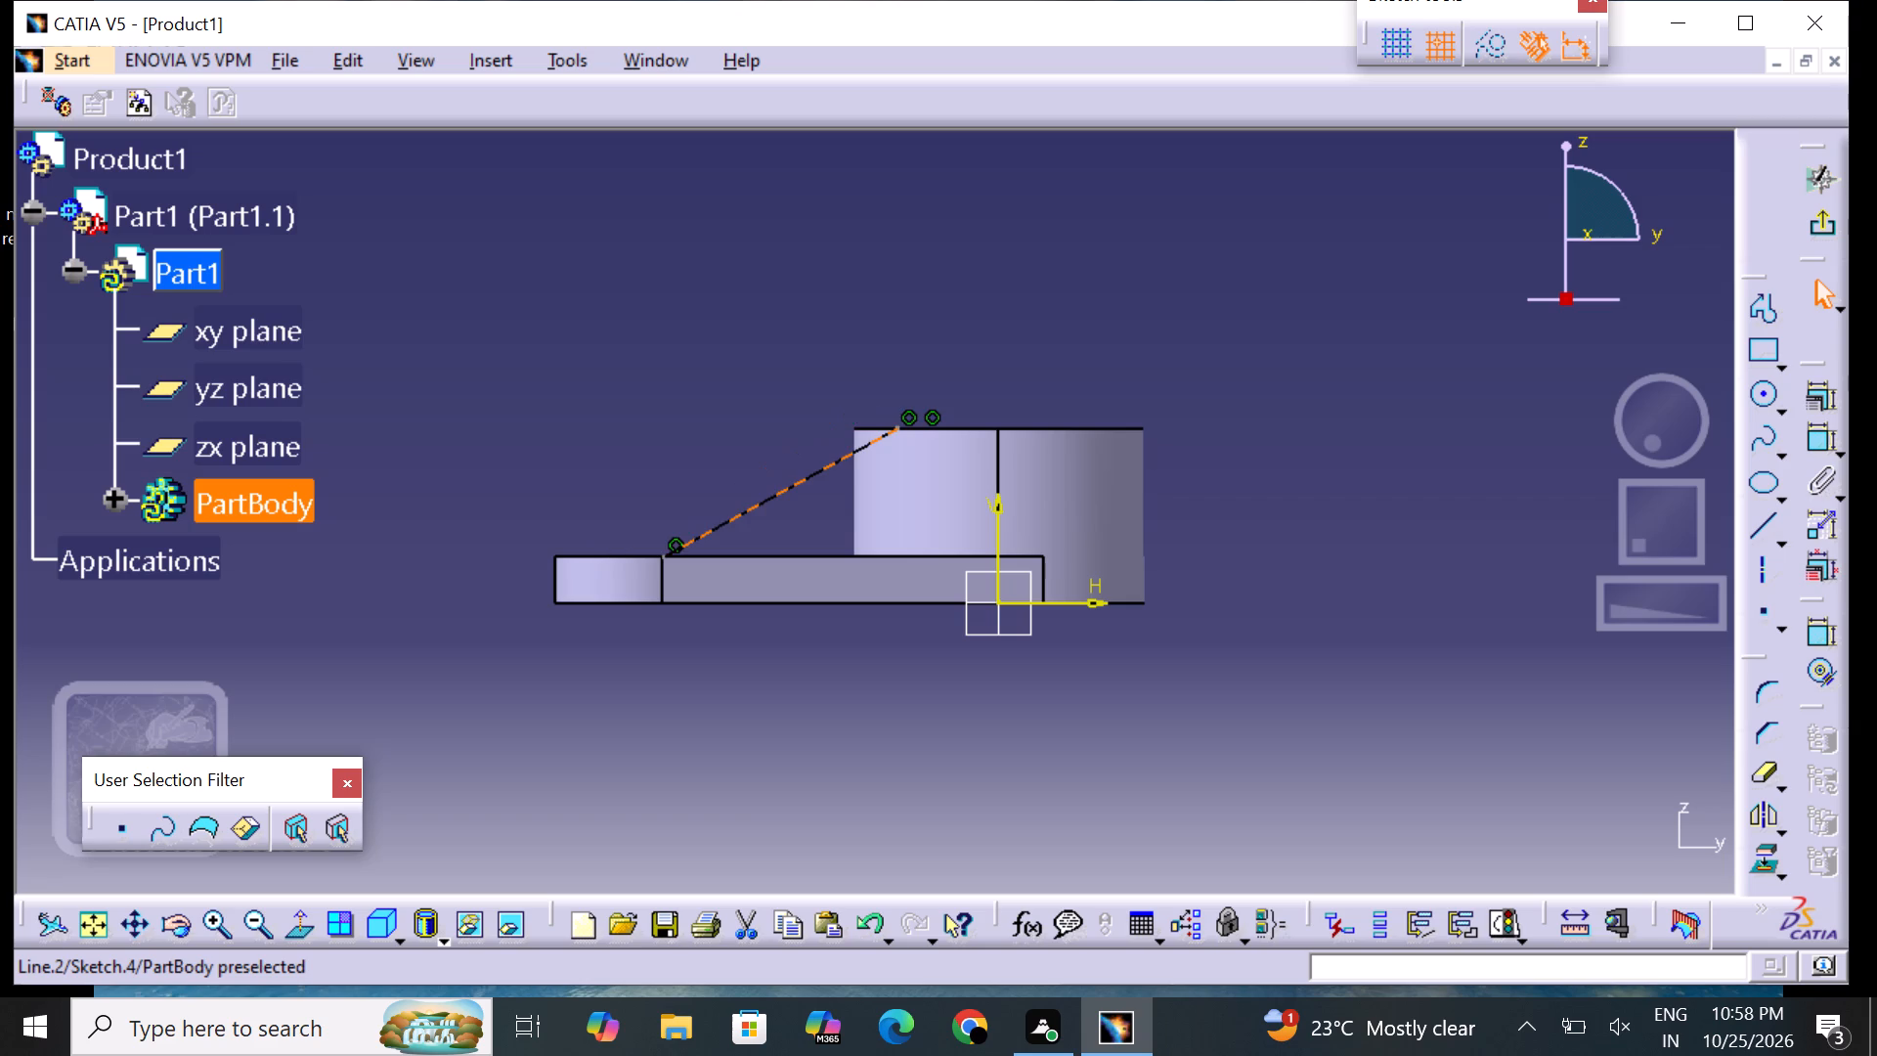
drag(847, 451, 788, 464)
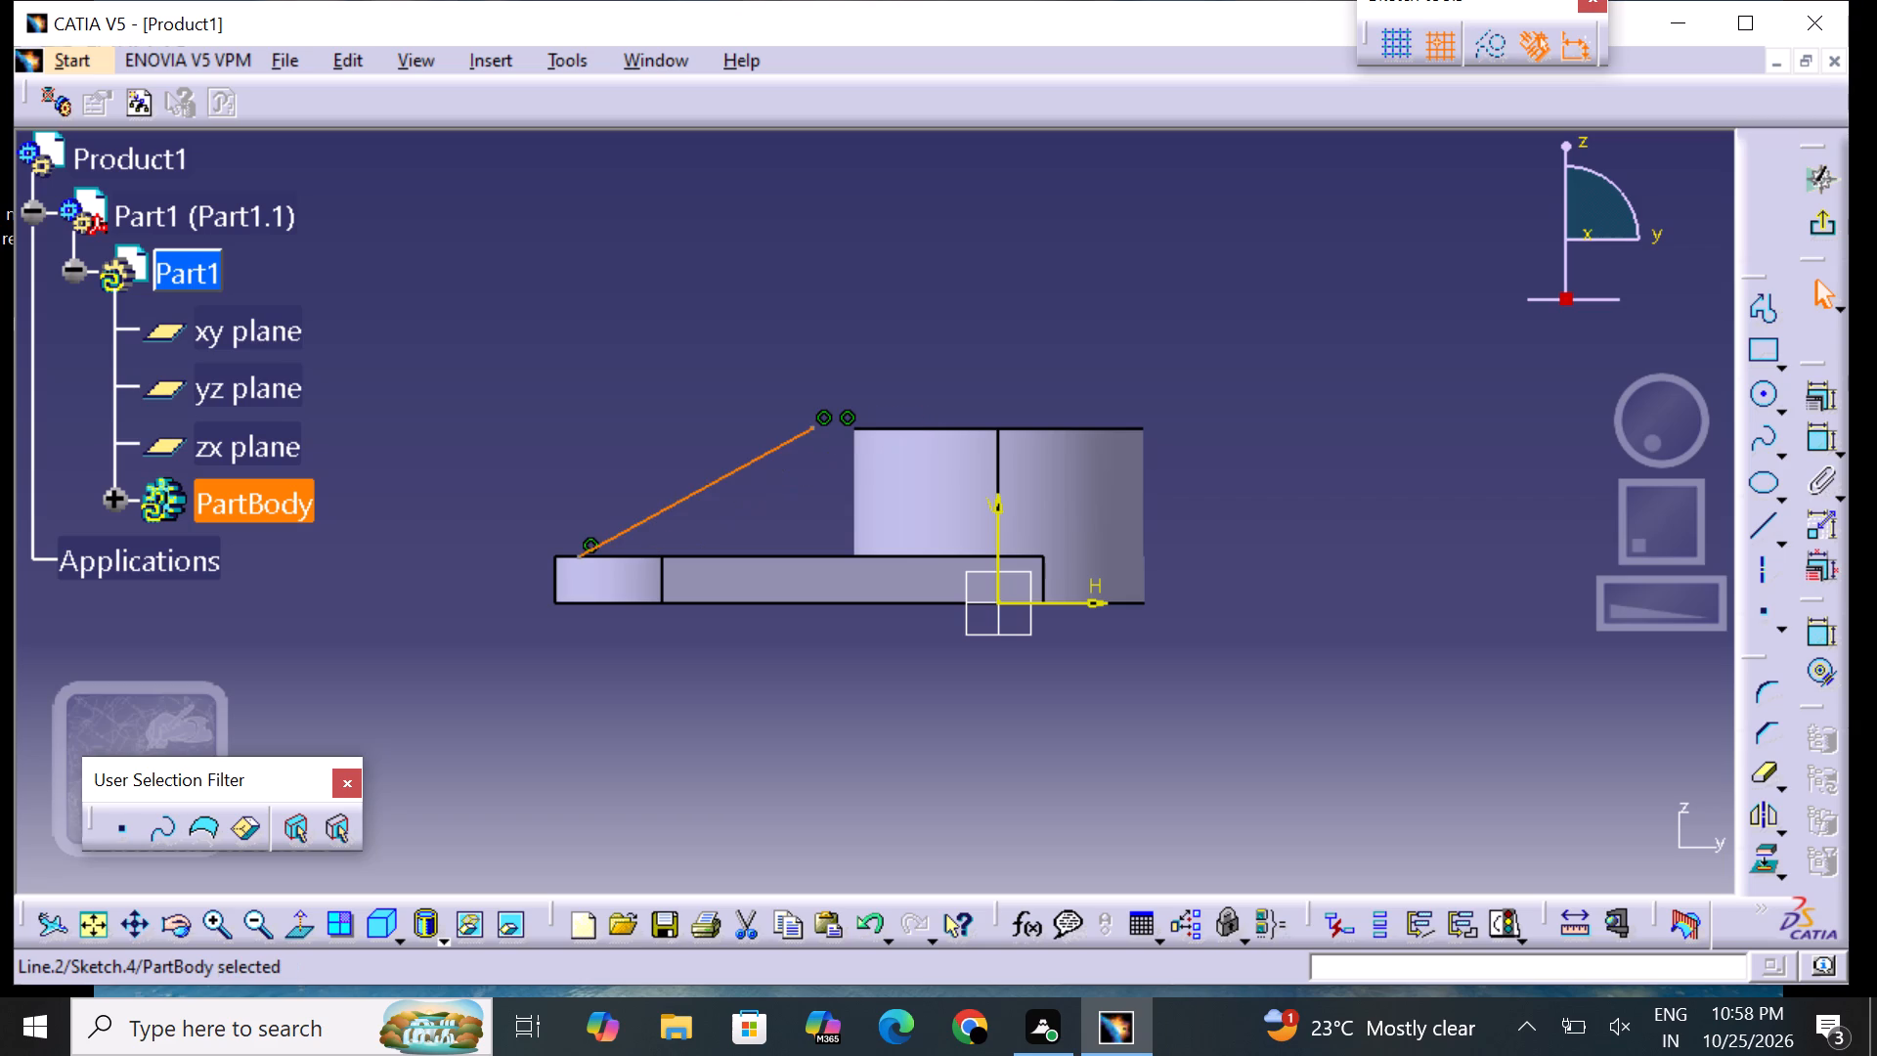
drag(812, 432, 853, 435)
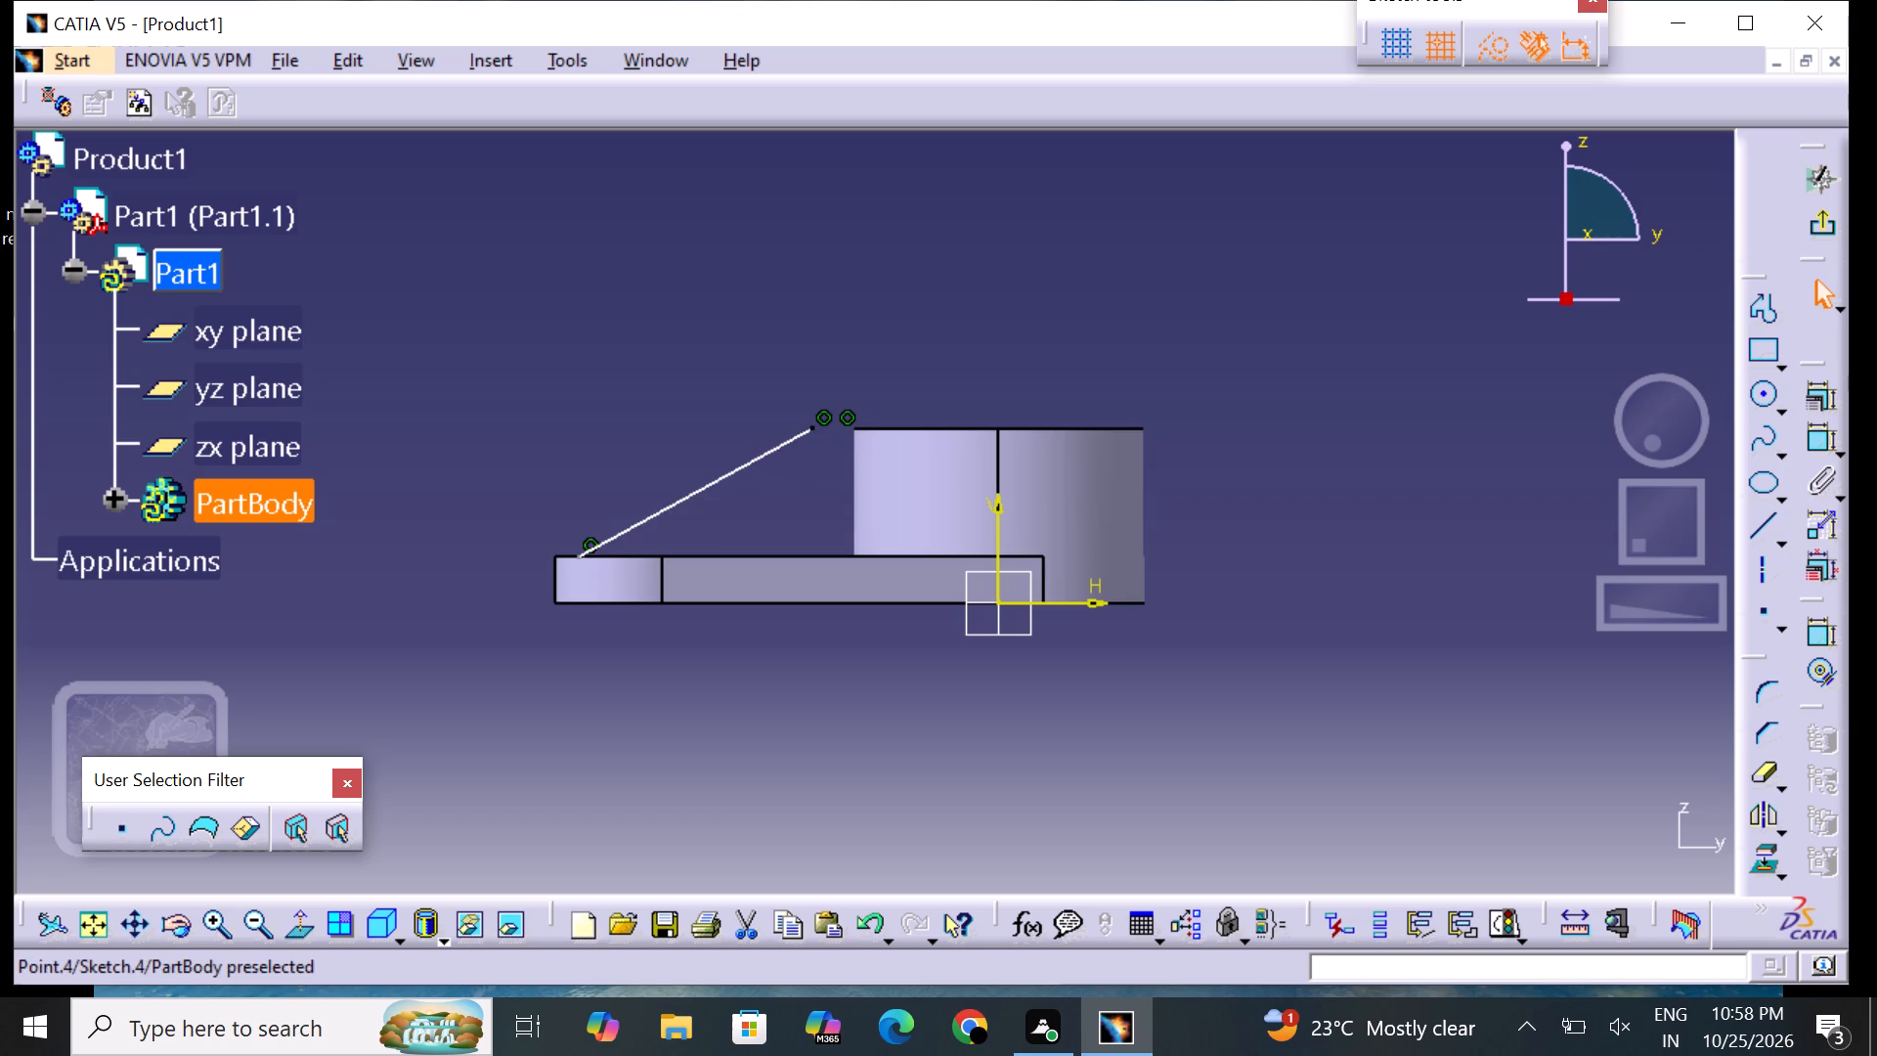
drag(853, 435, 854, 435)
drag(811, 440, 830, 438)
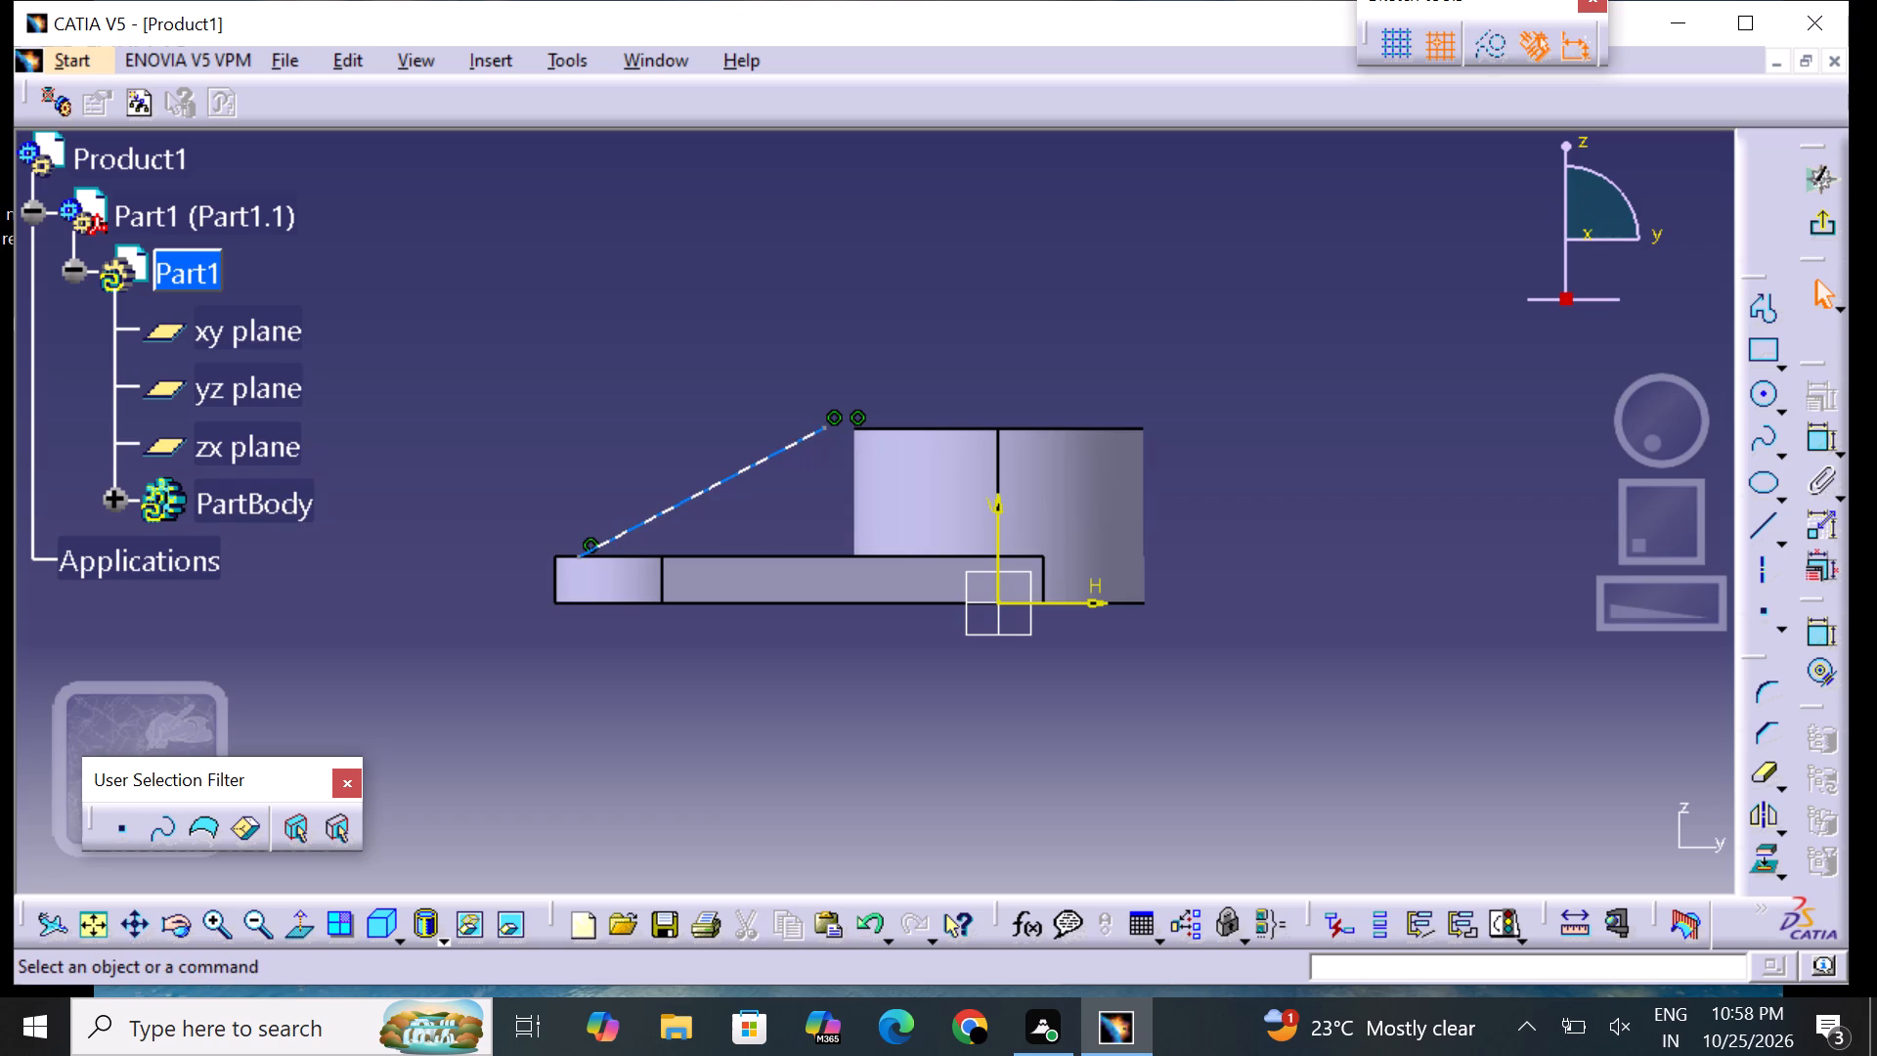
drag(817, 427, 840, 433)
drag(813, 435, 821, 436)
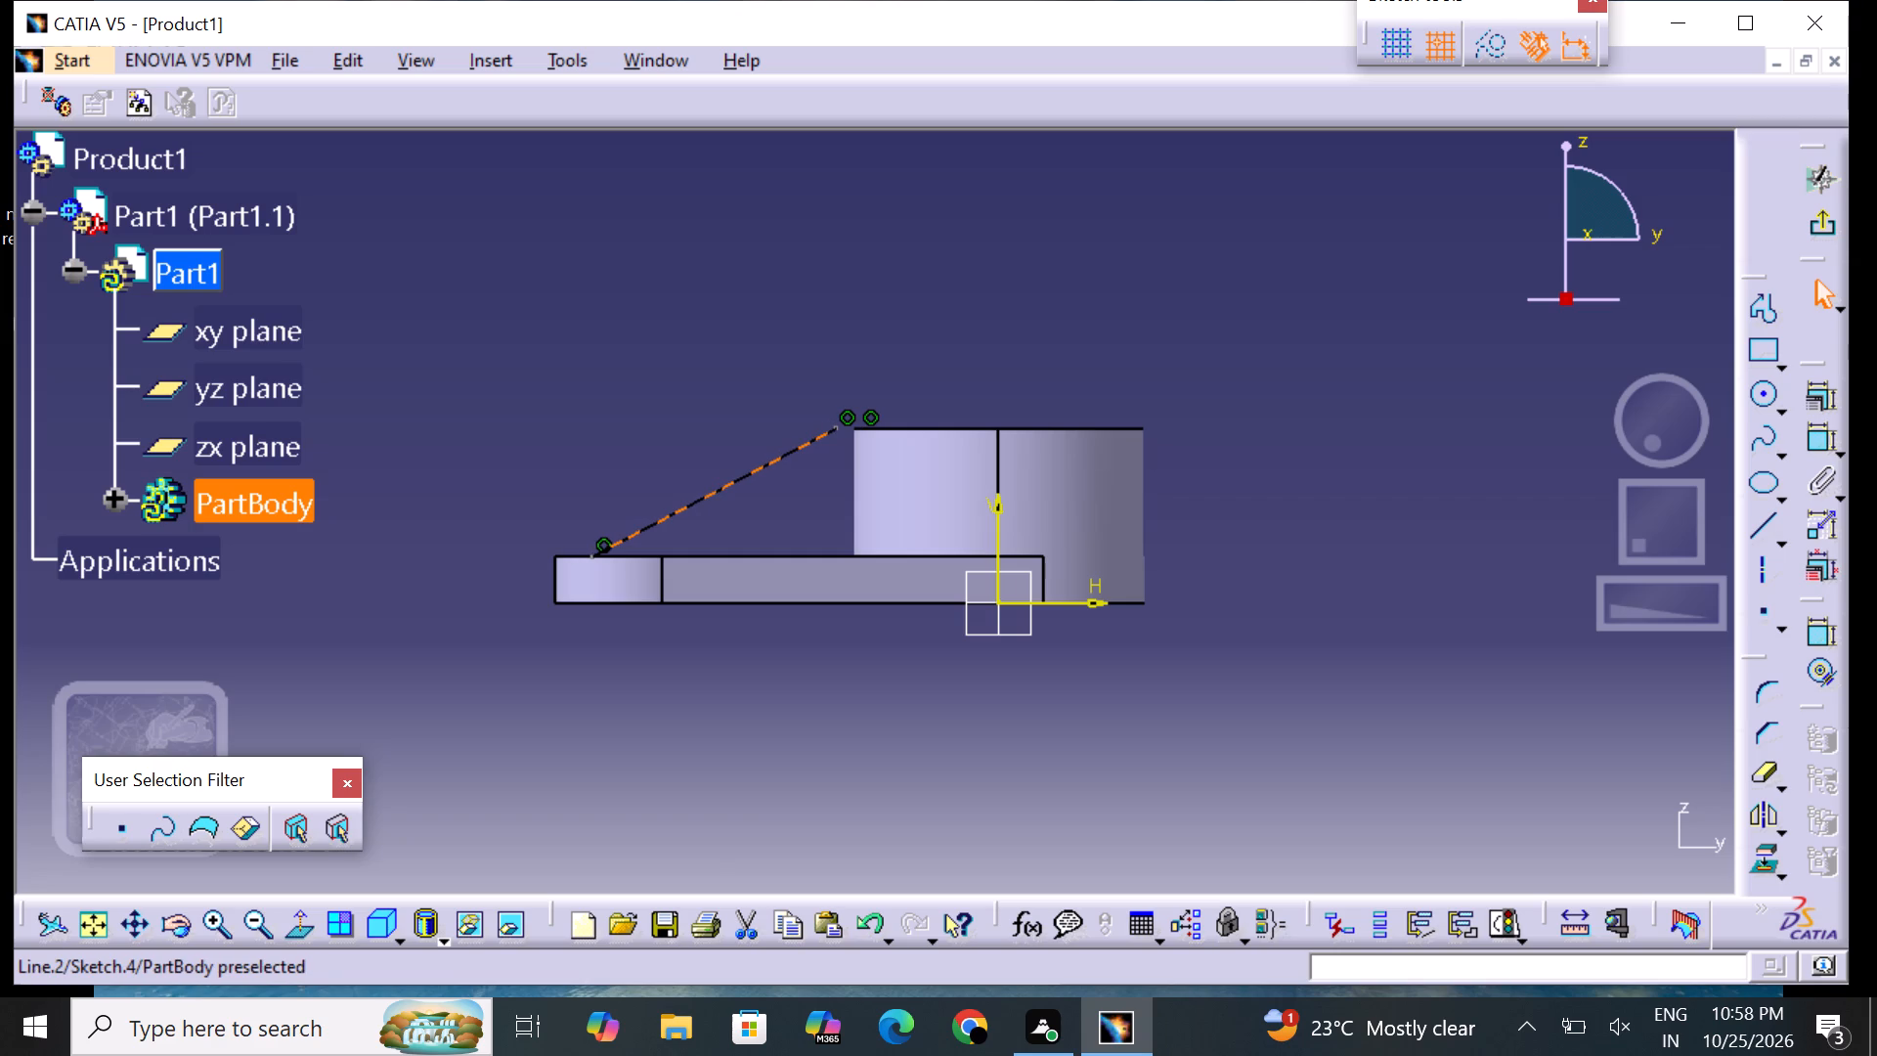
drag(821, 436, 841, 442)
drag(828, 437, 843, 436)
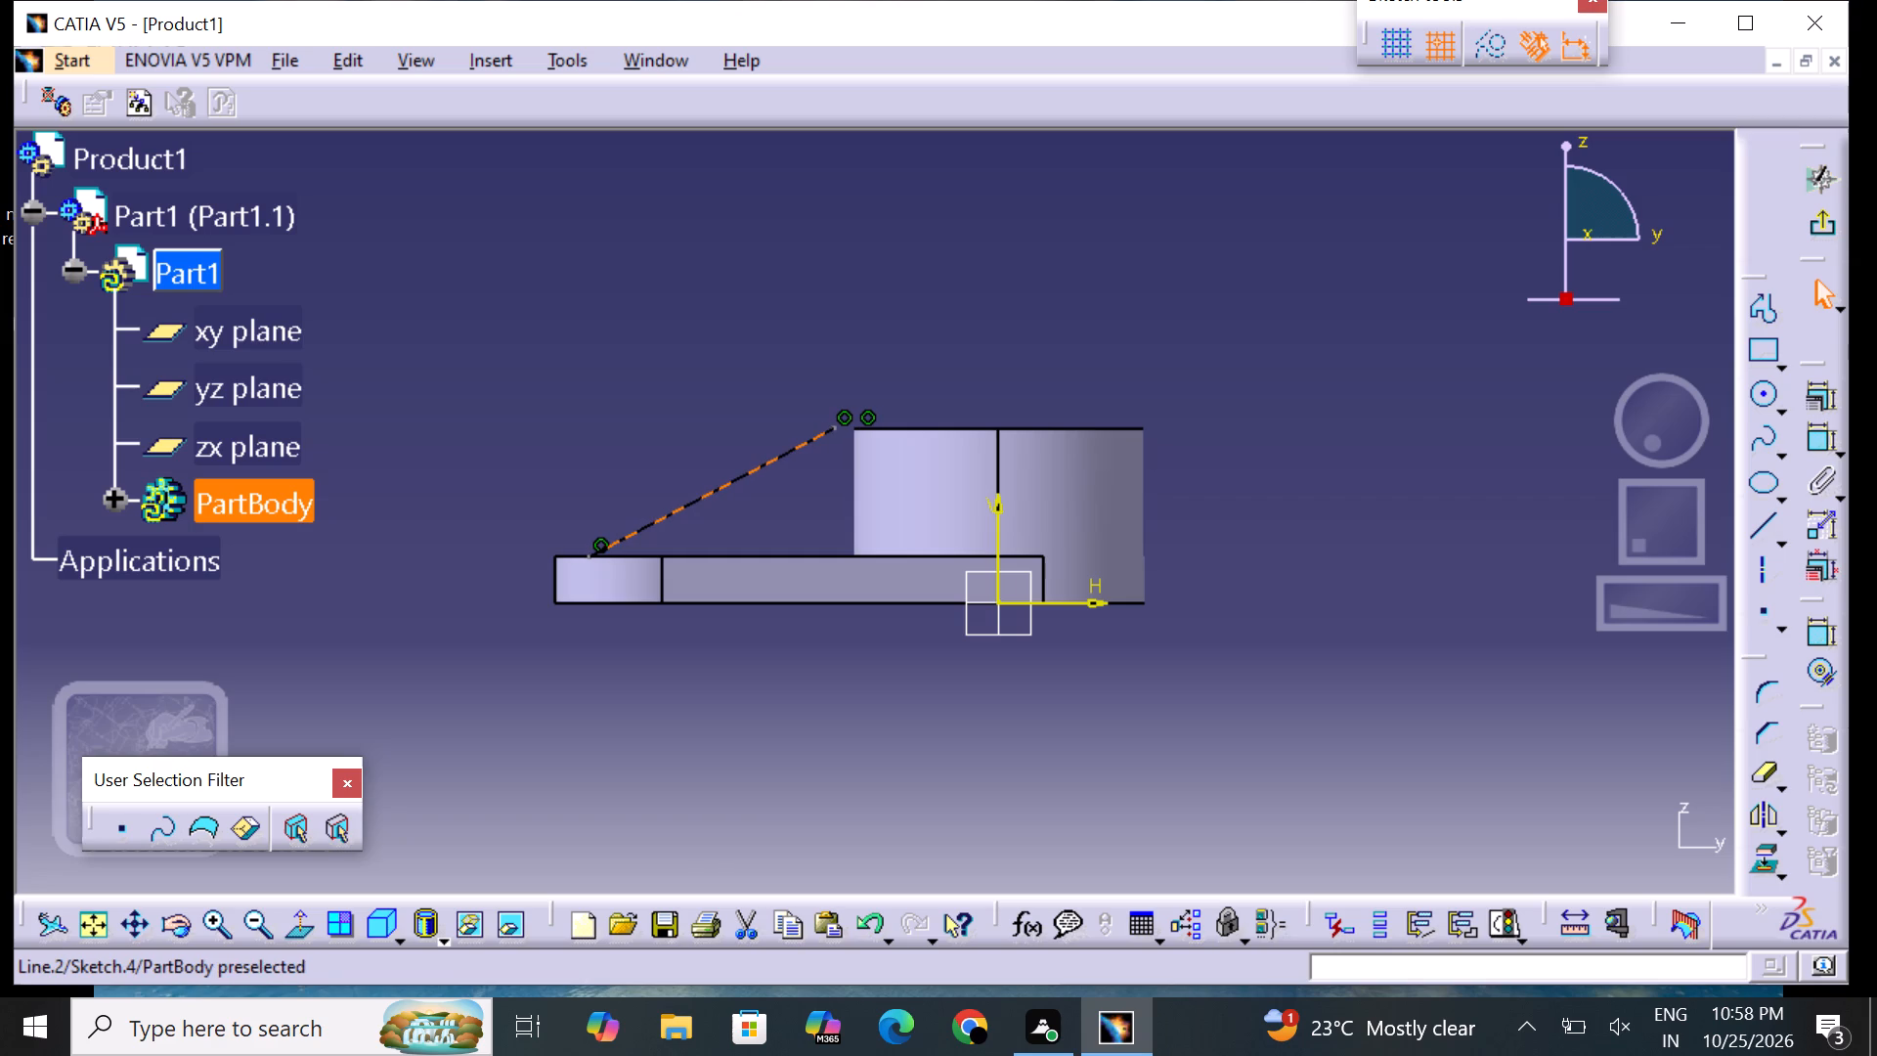
drag(843, 436, 844, 437)
drag(826, 431, 844, 432)
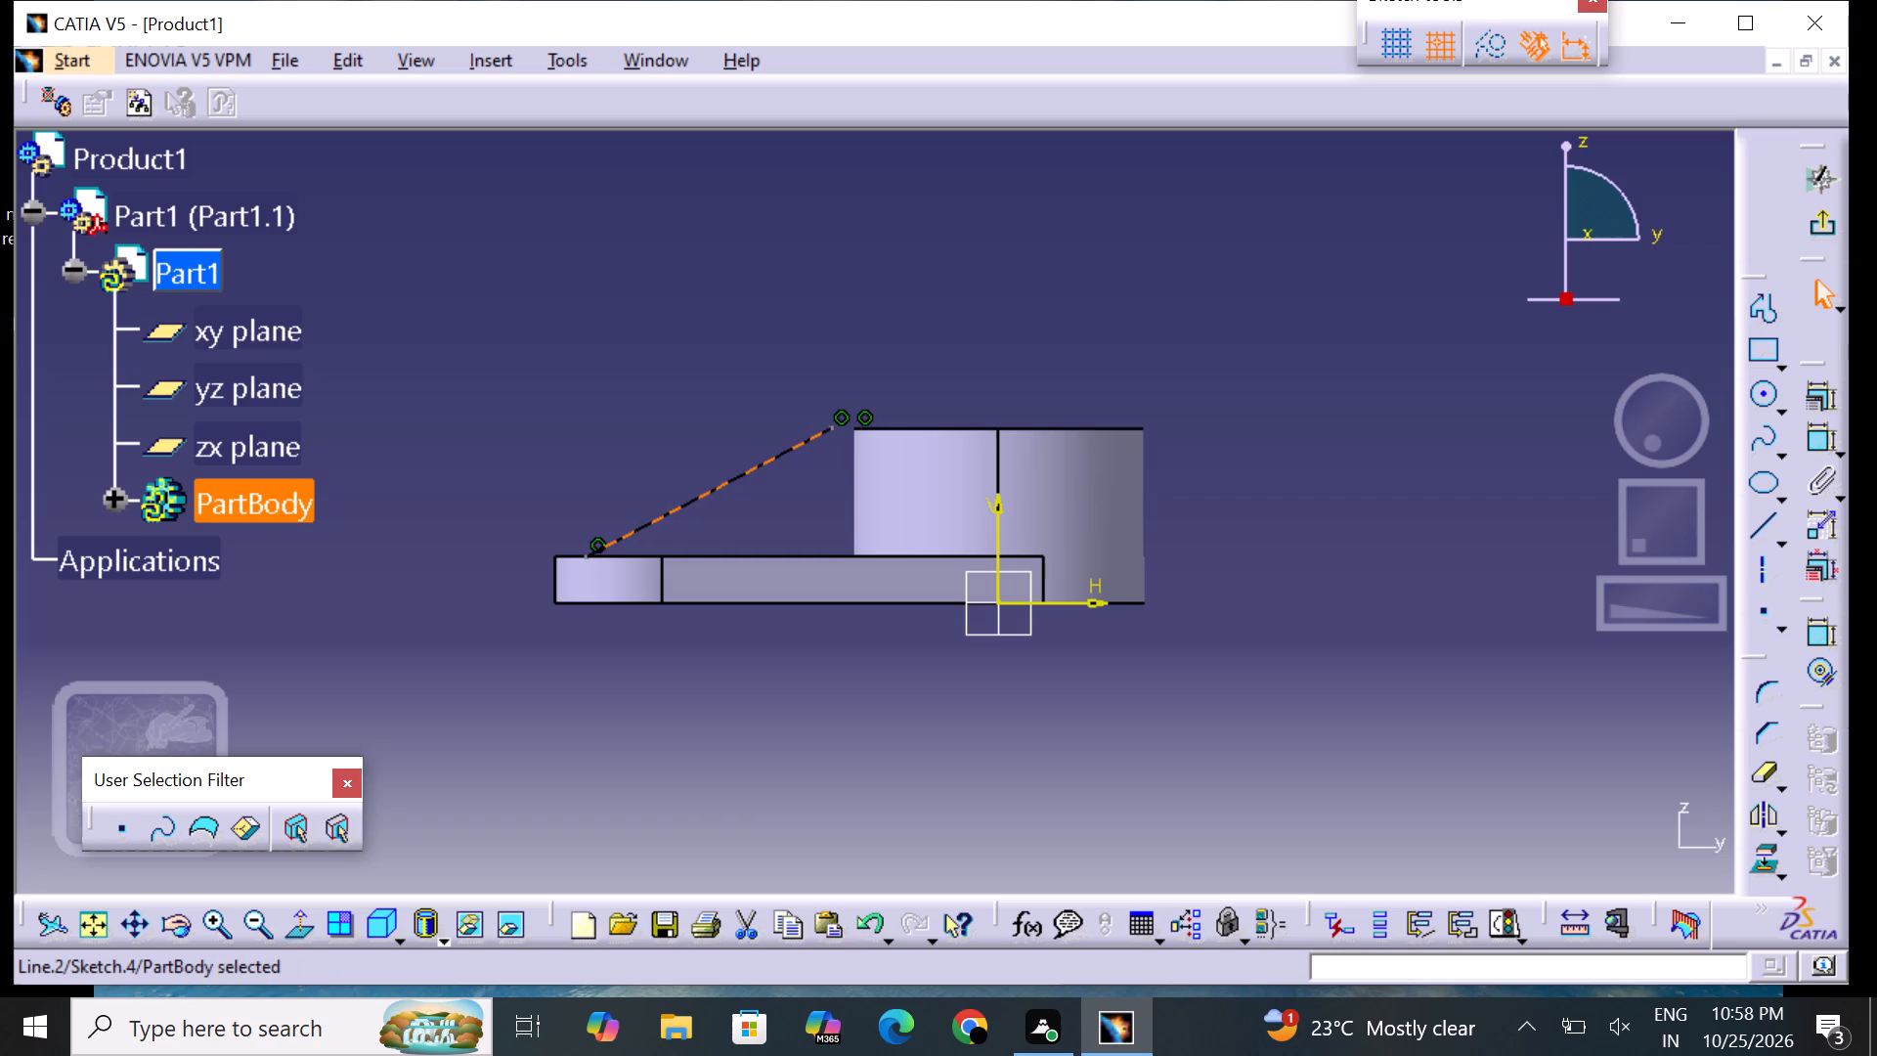
drag(807, 436, 828, 436)
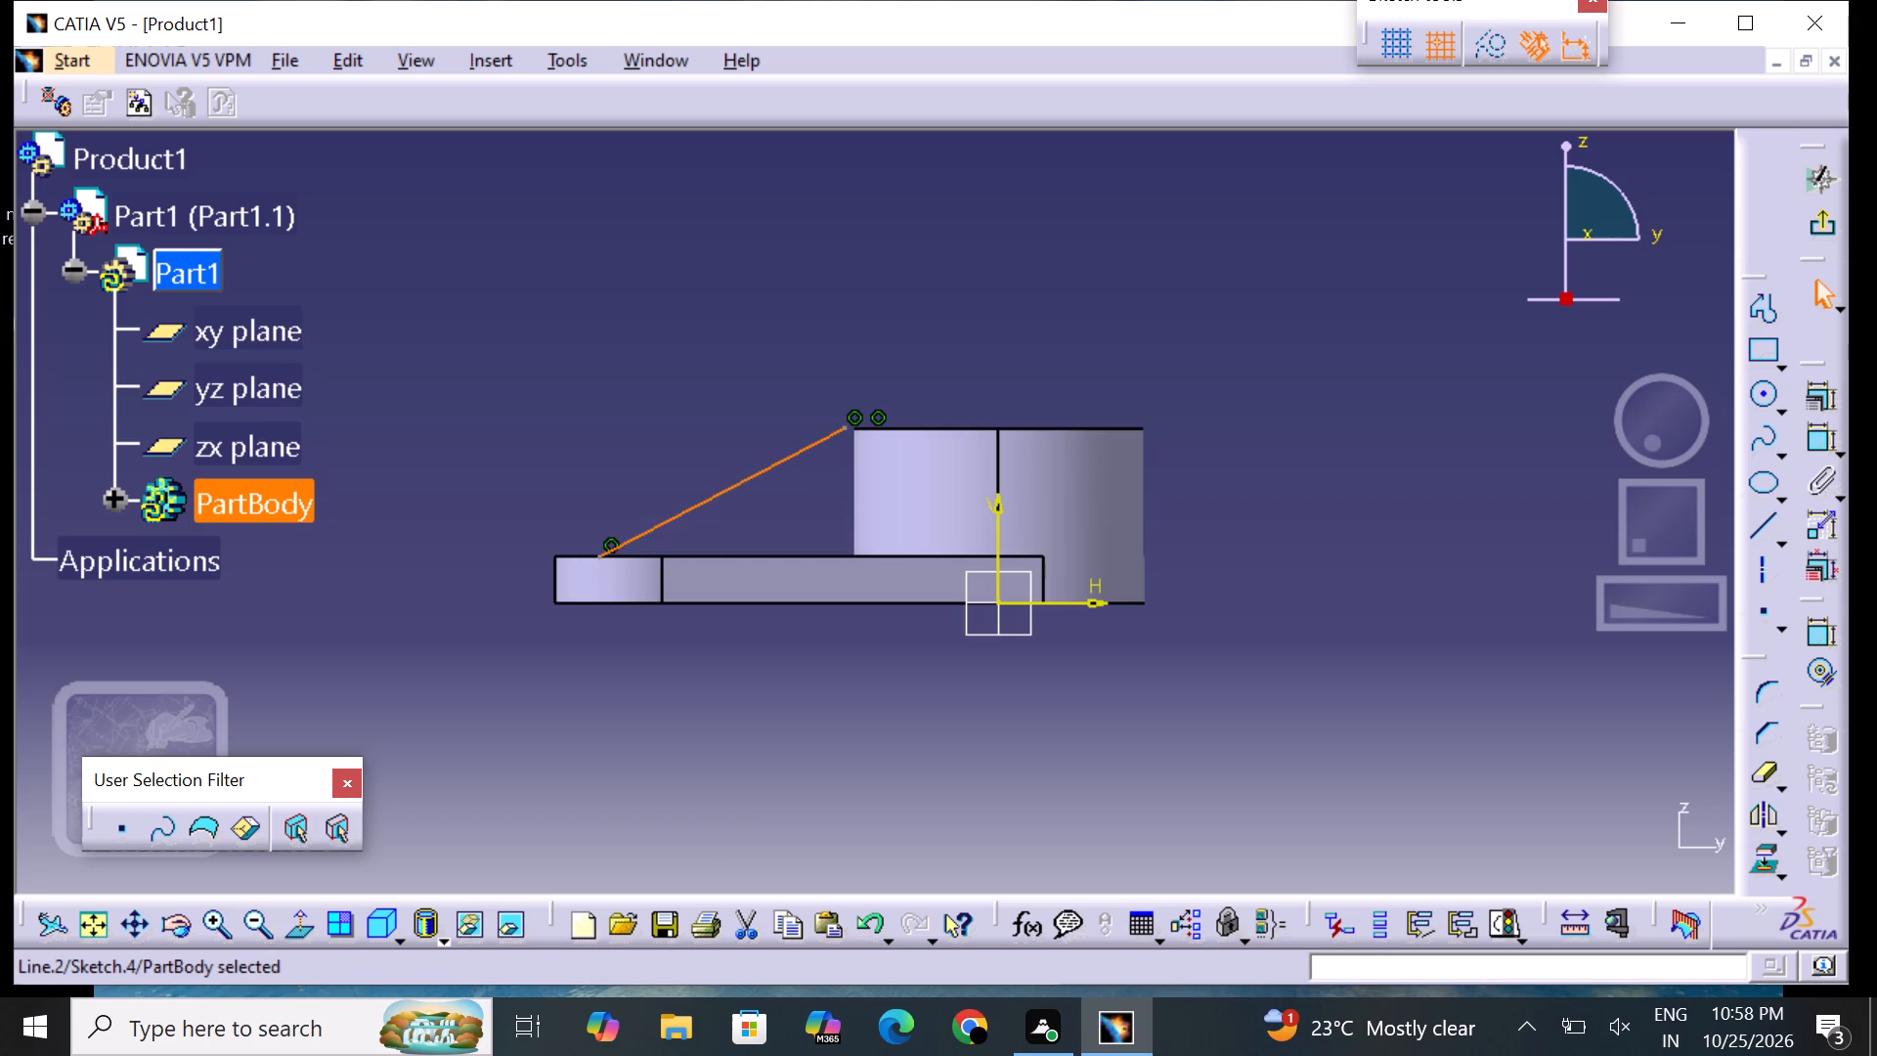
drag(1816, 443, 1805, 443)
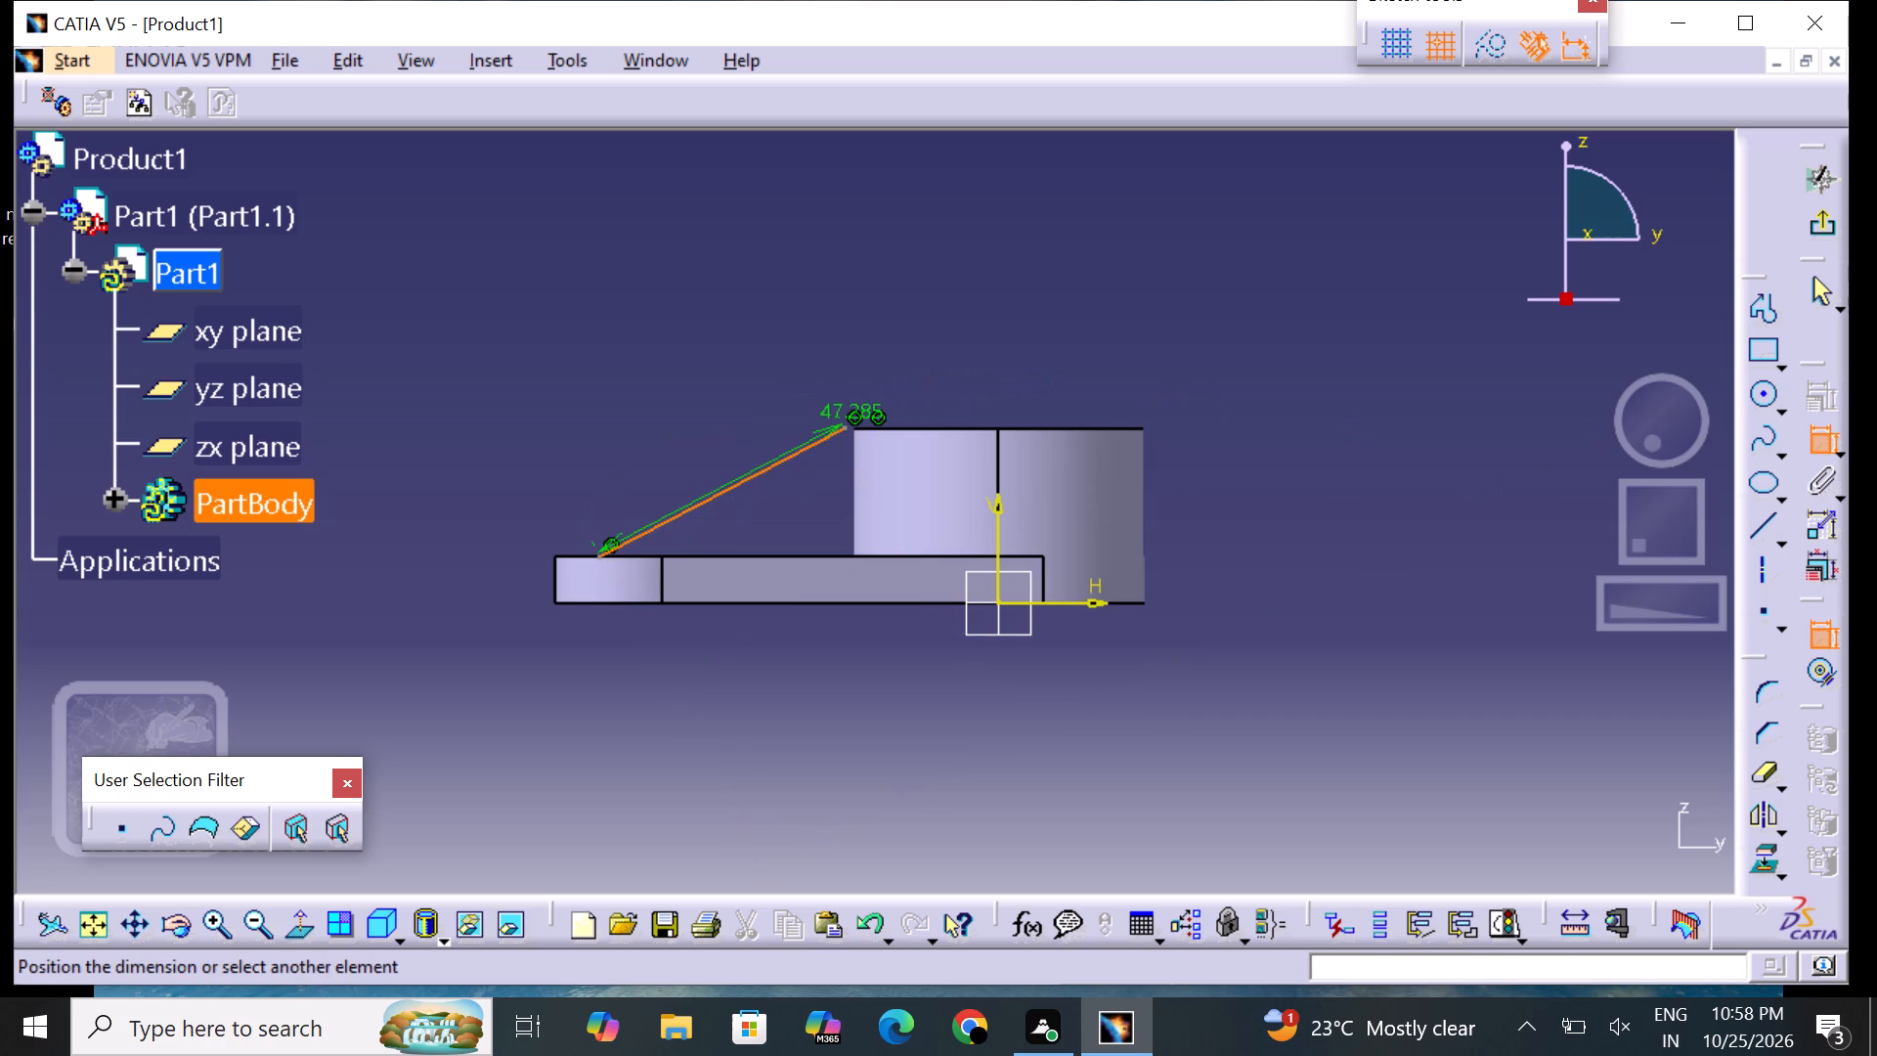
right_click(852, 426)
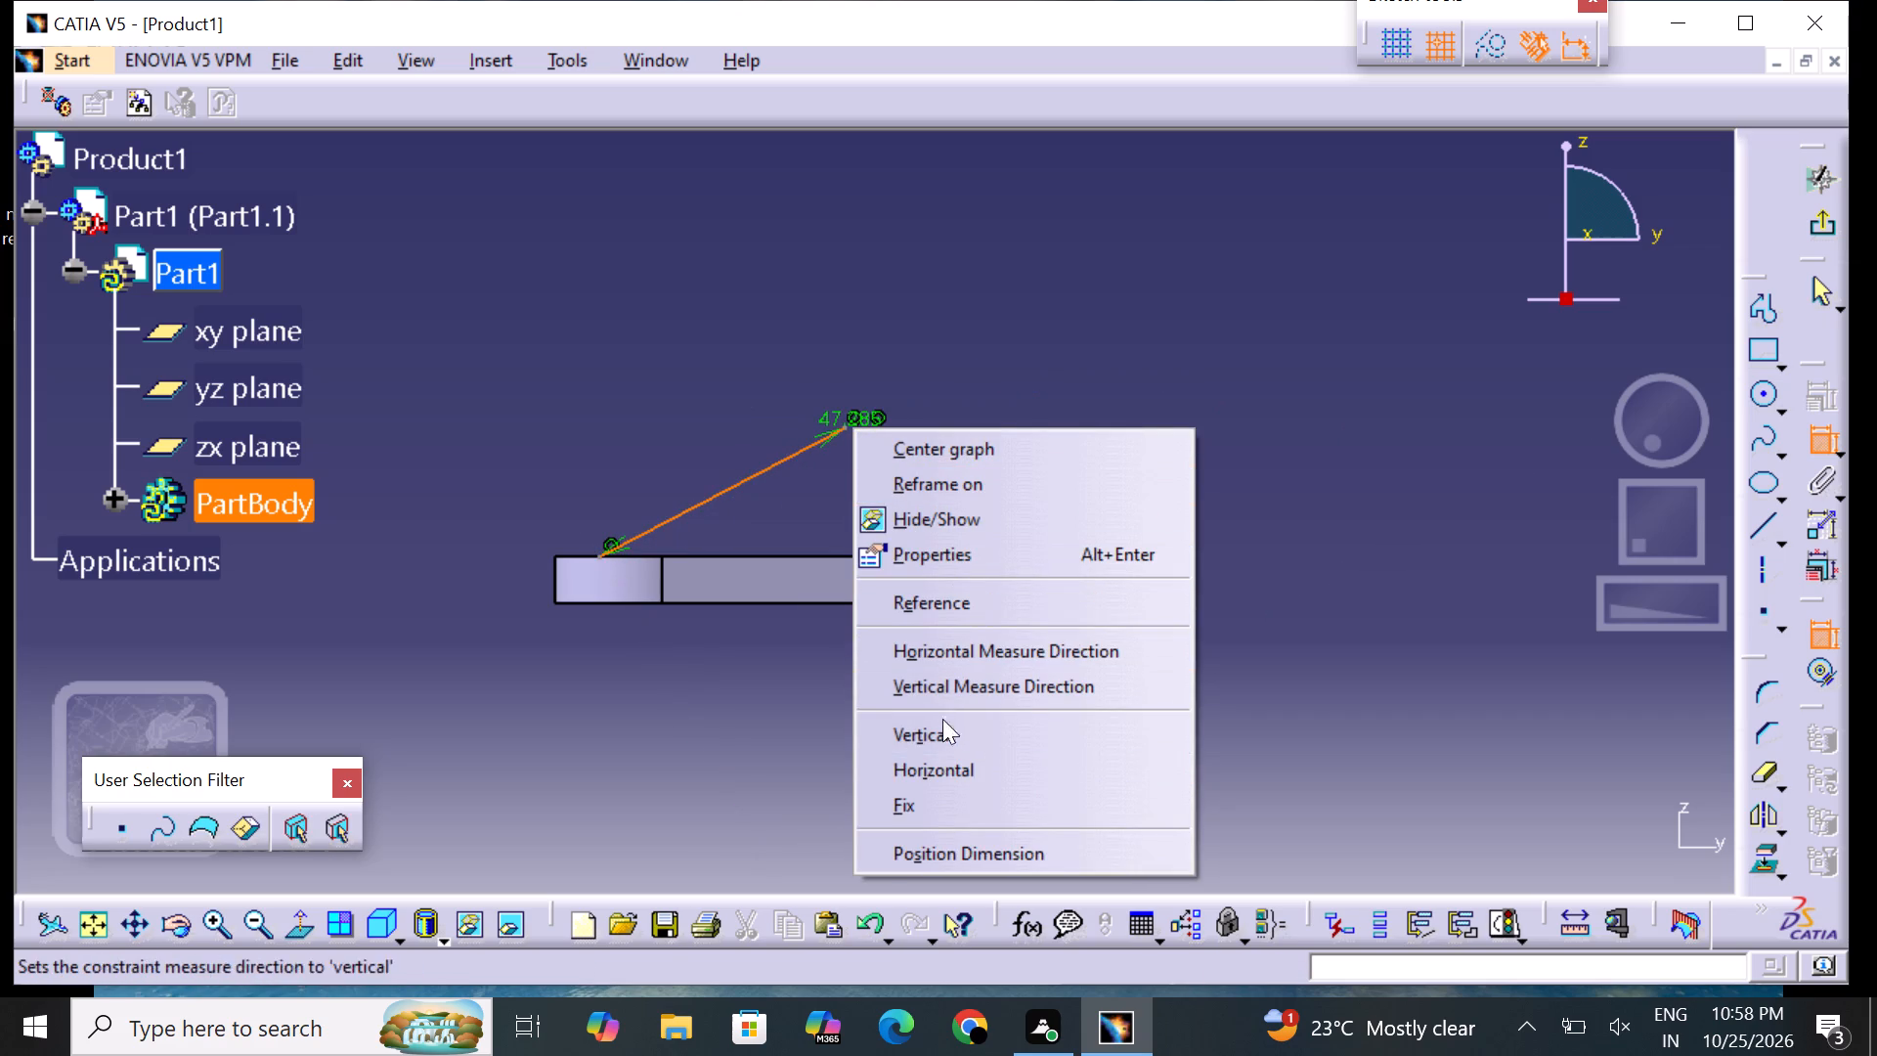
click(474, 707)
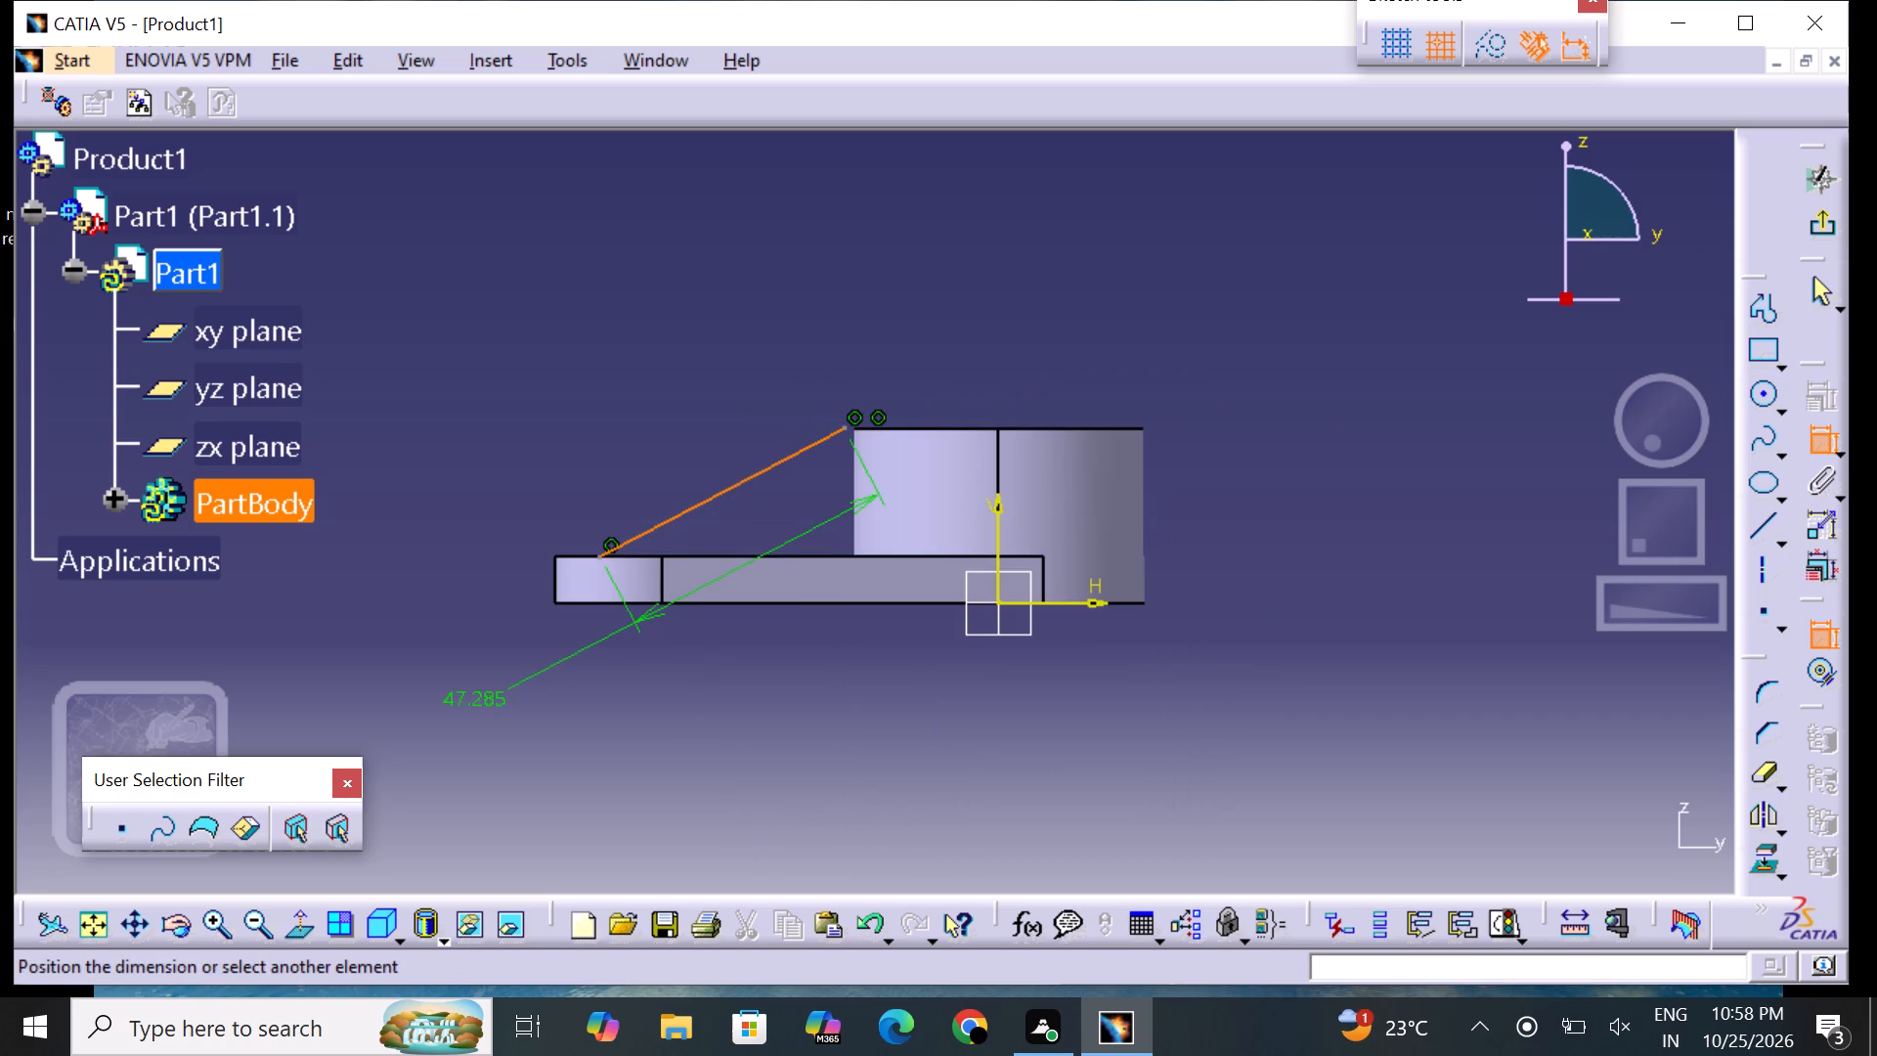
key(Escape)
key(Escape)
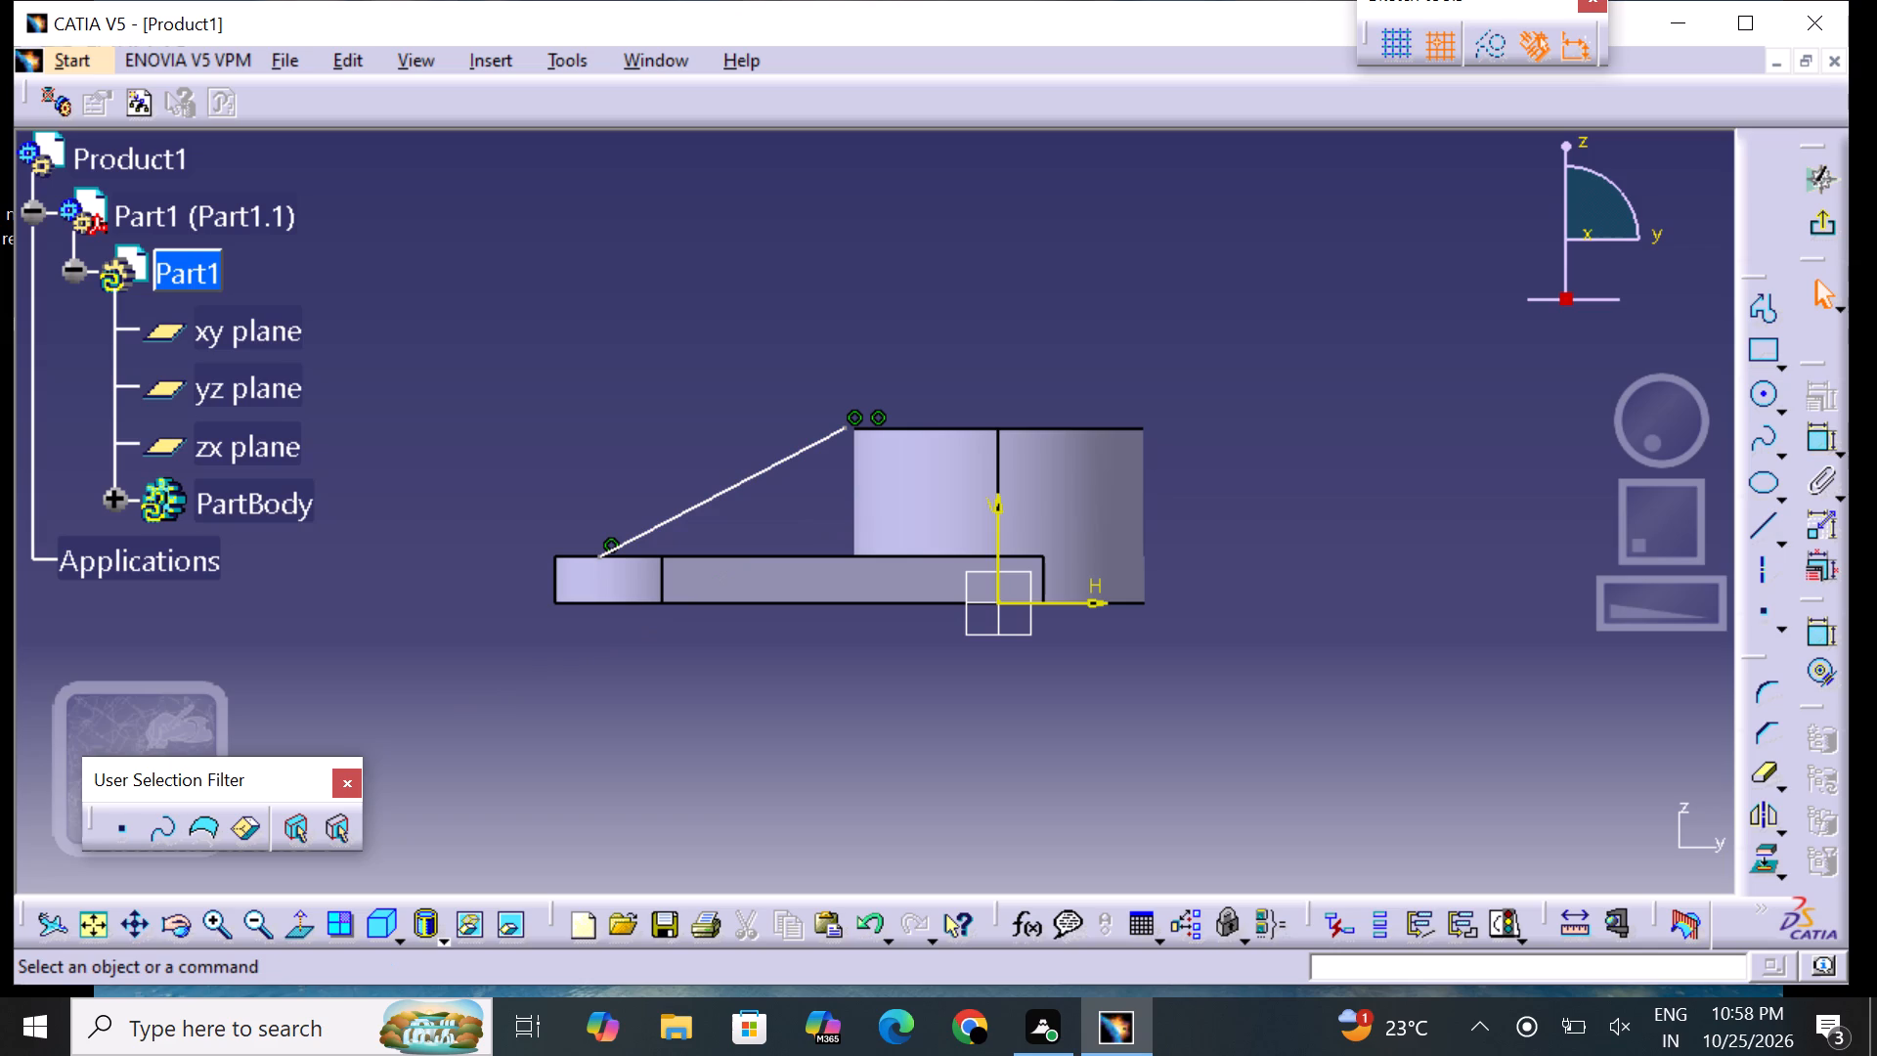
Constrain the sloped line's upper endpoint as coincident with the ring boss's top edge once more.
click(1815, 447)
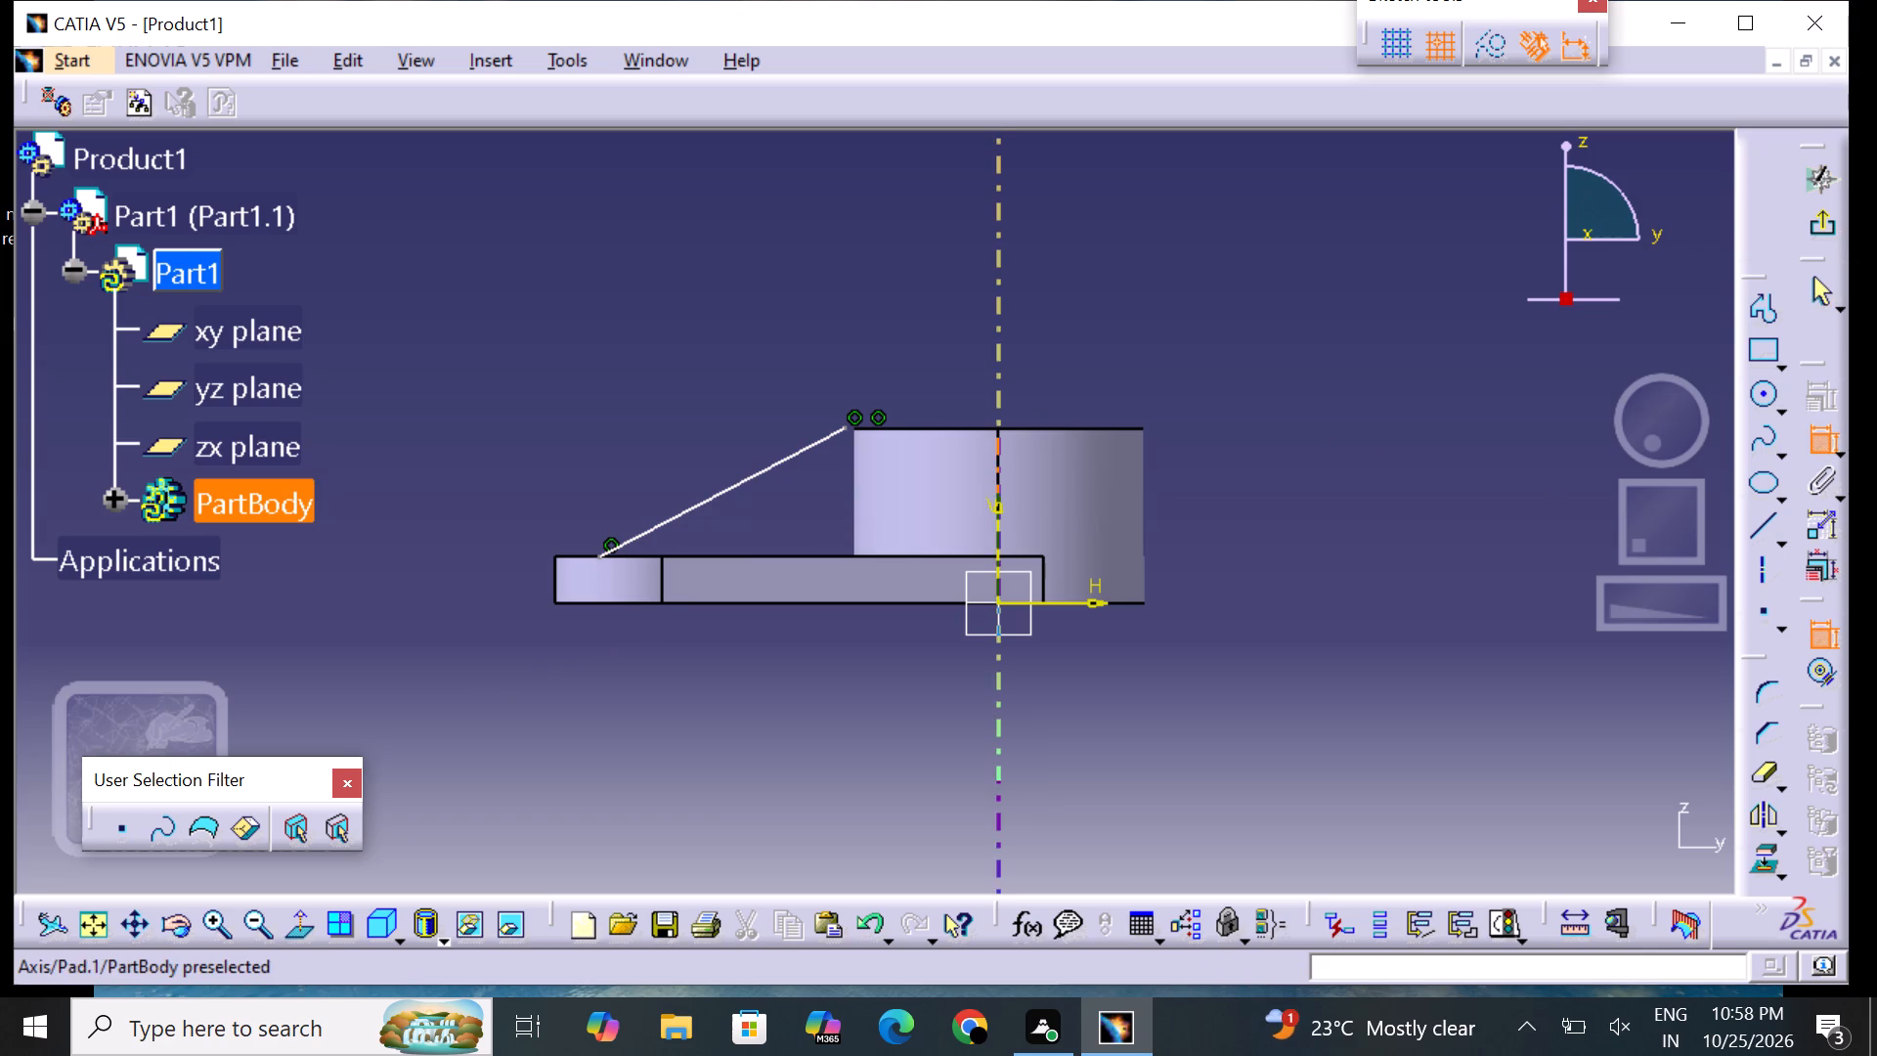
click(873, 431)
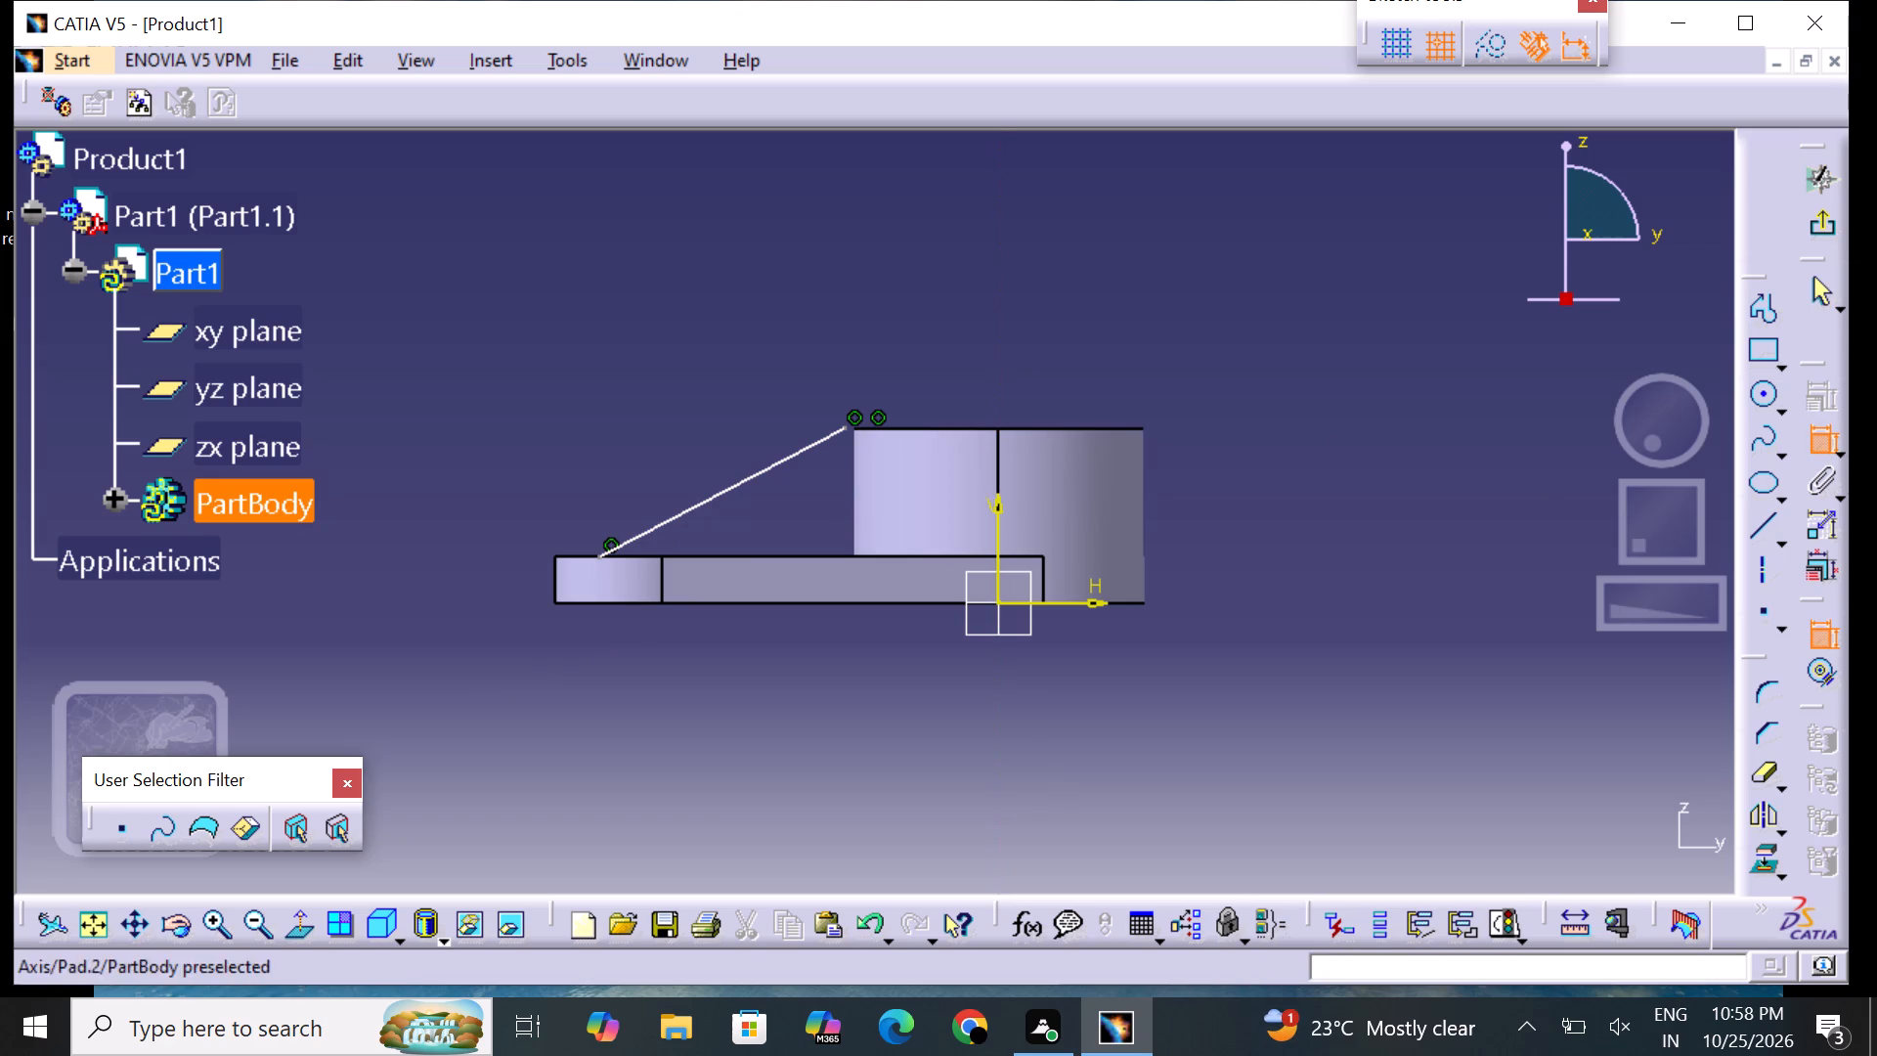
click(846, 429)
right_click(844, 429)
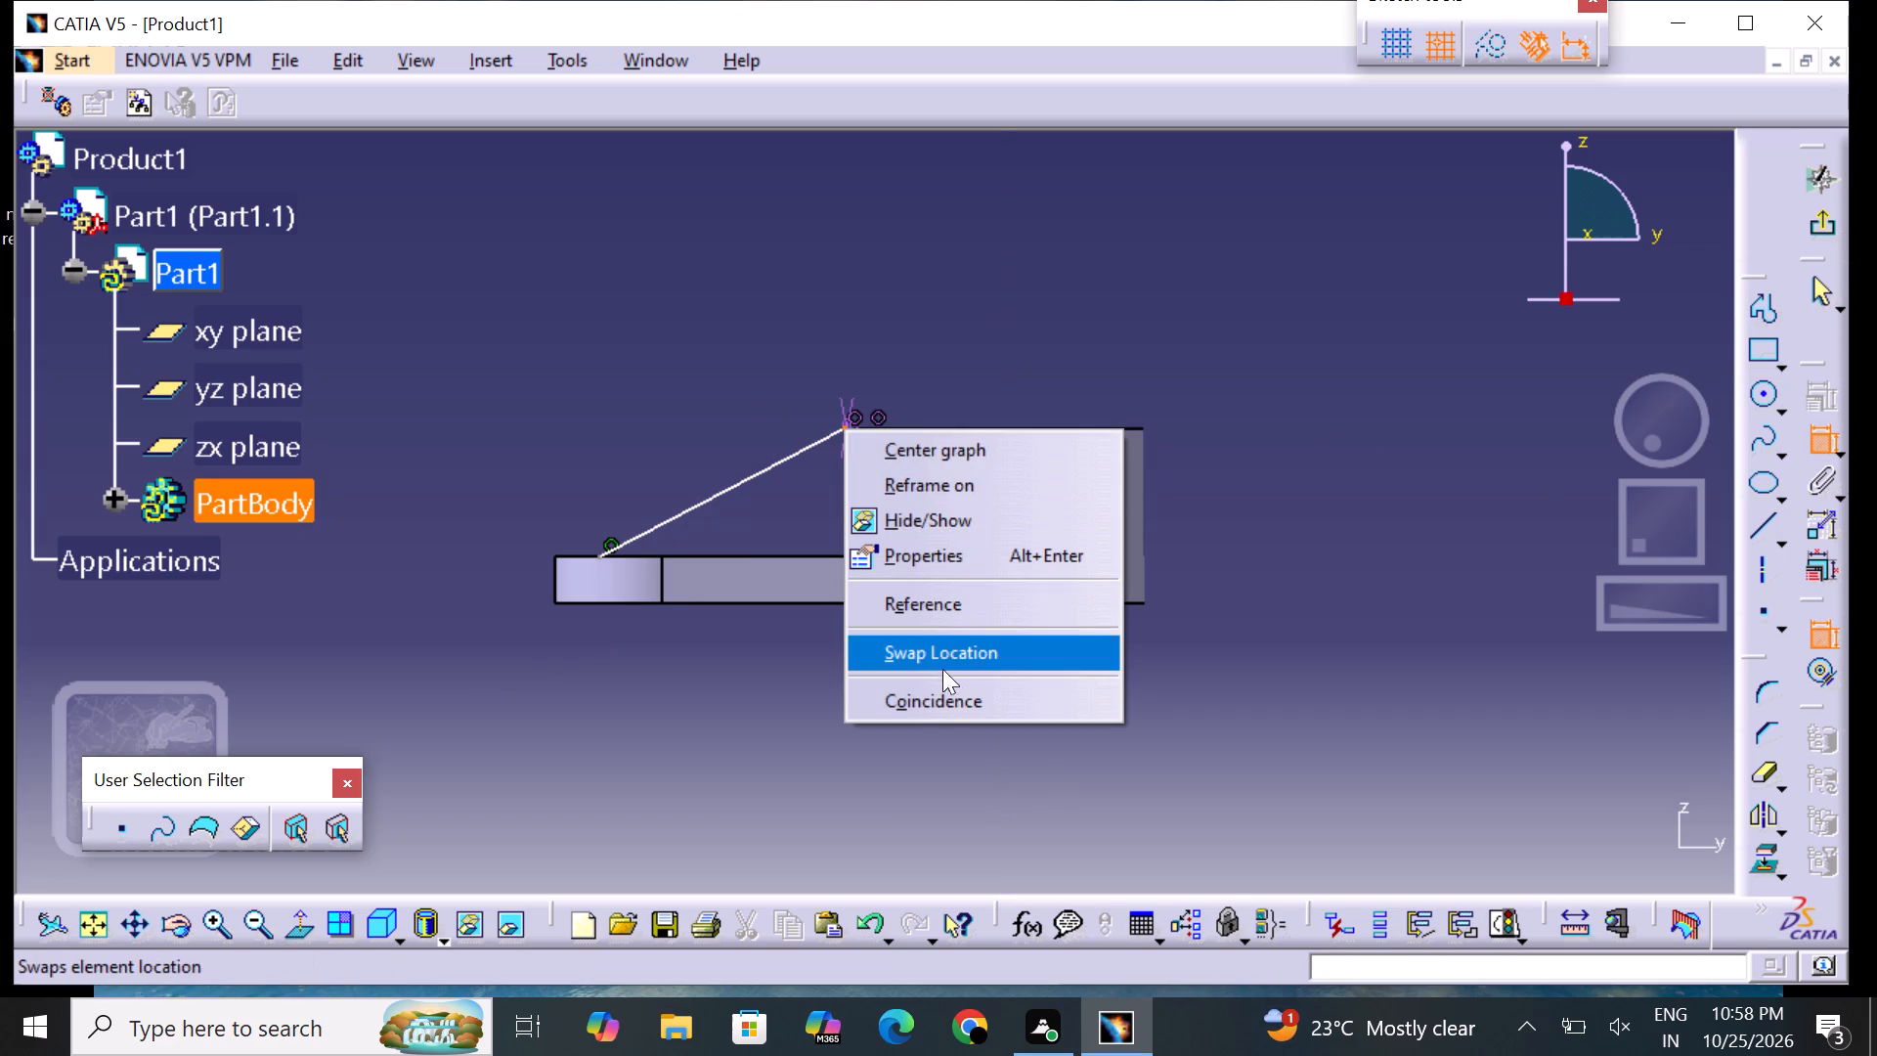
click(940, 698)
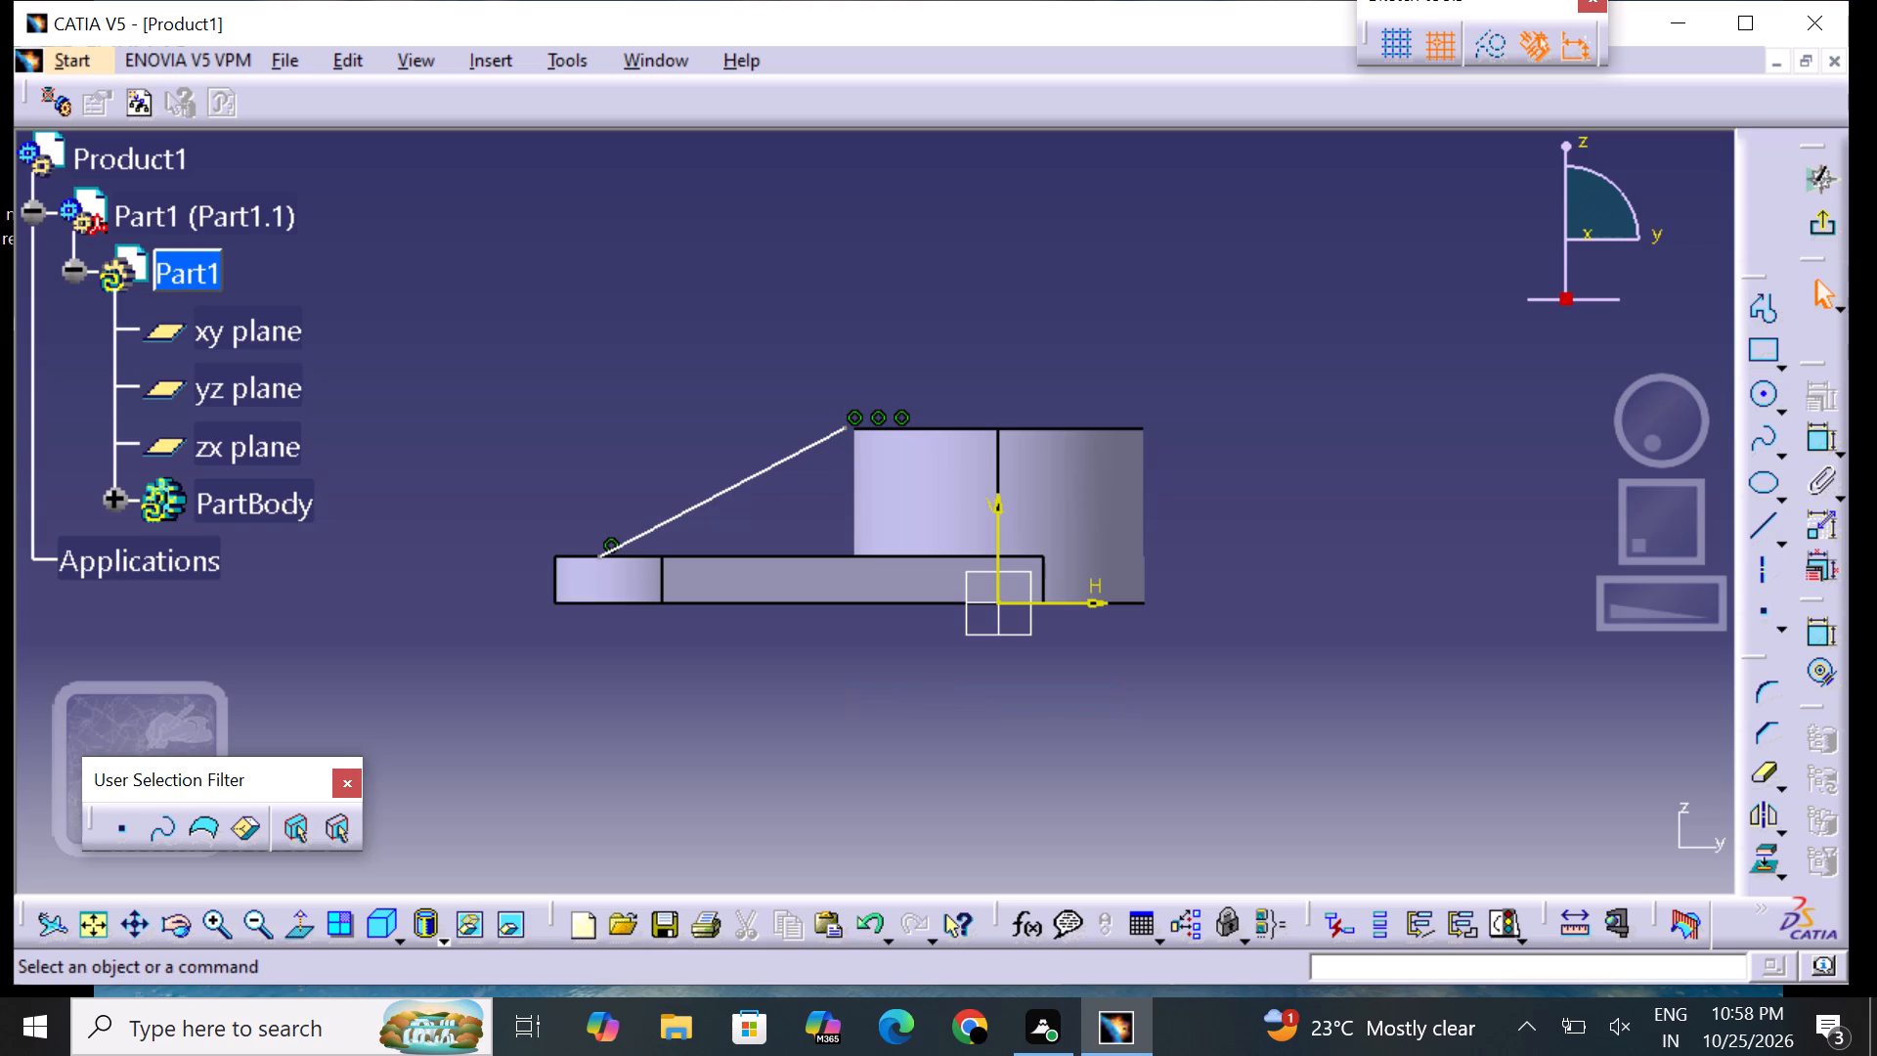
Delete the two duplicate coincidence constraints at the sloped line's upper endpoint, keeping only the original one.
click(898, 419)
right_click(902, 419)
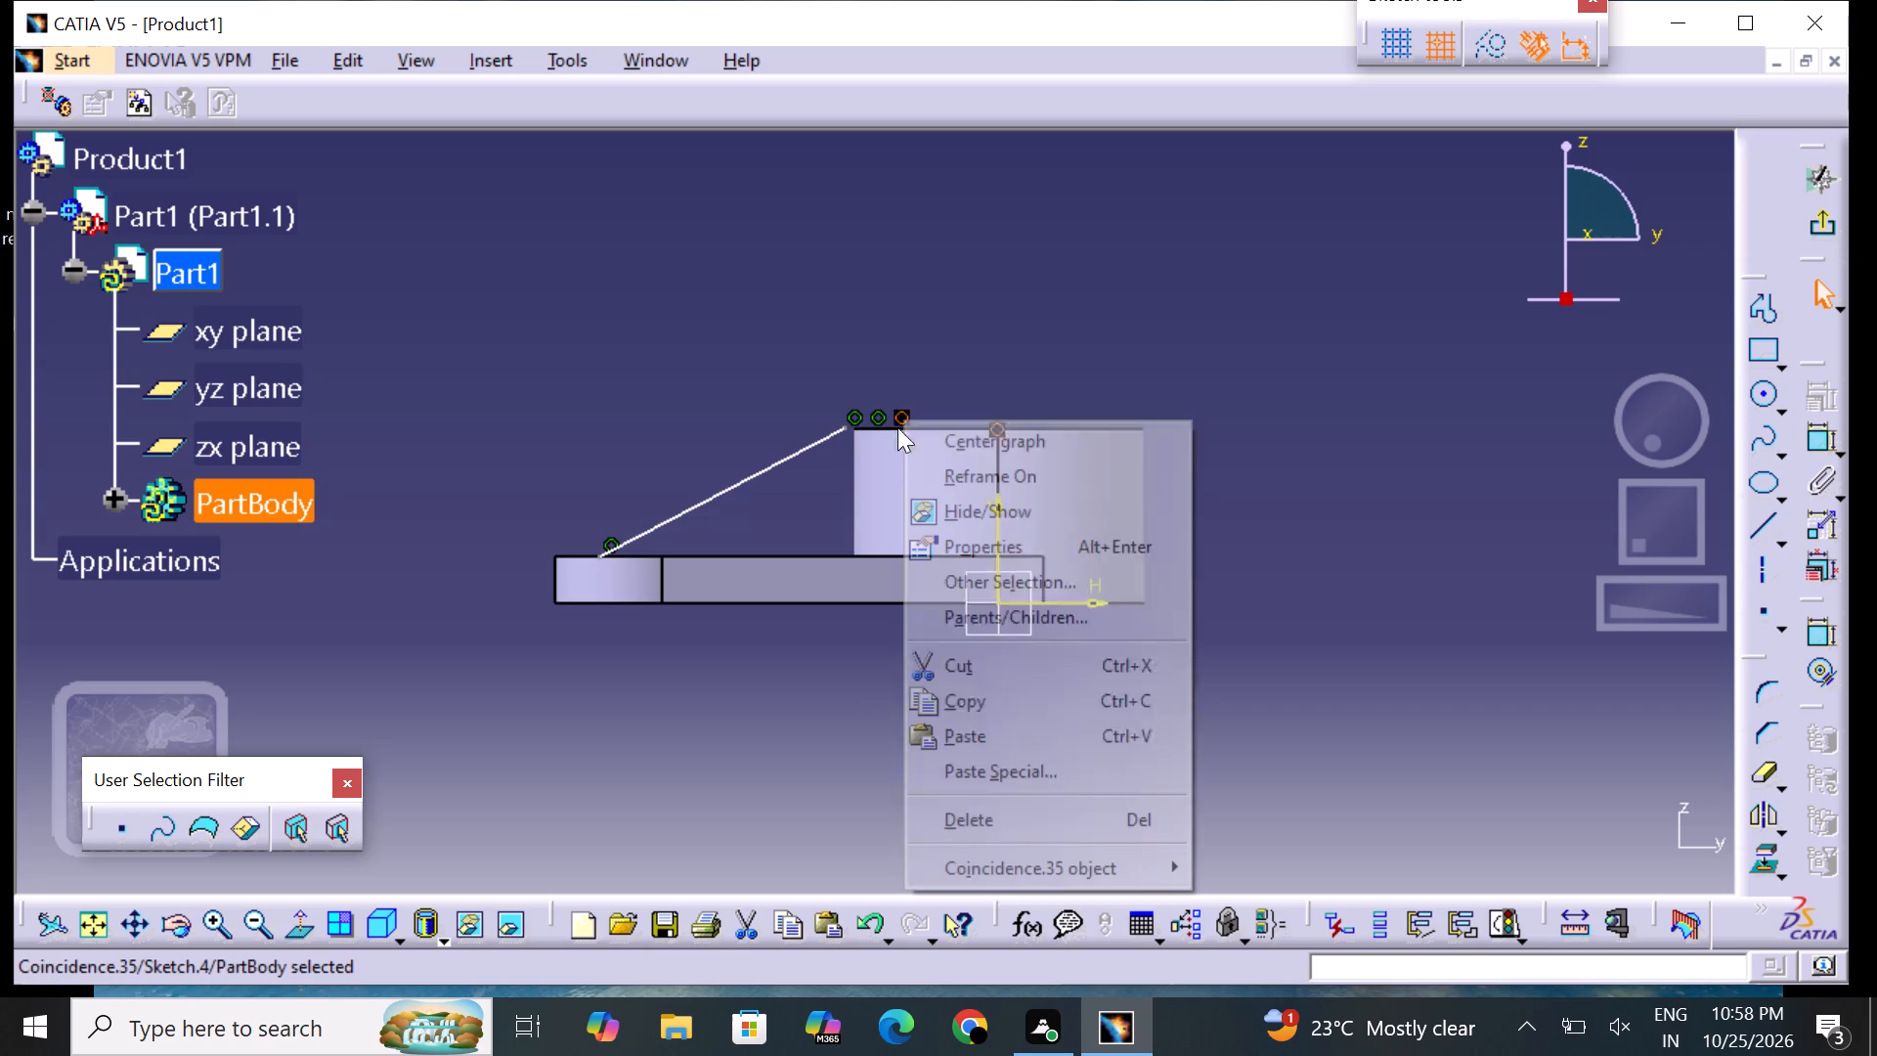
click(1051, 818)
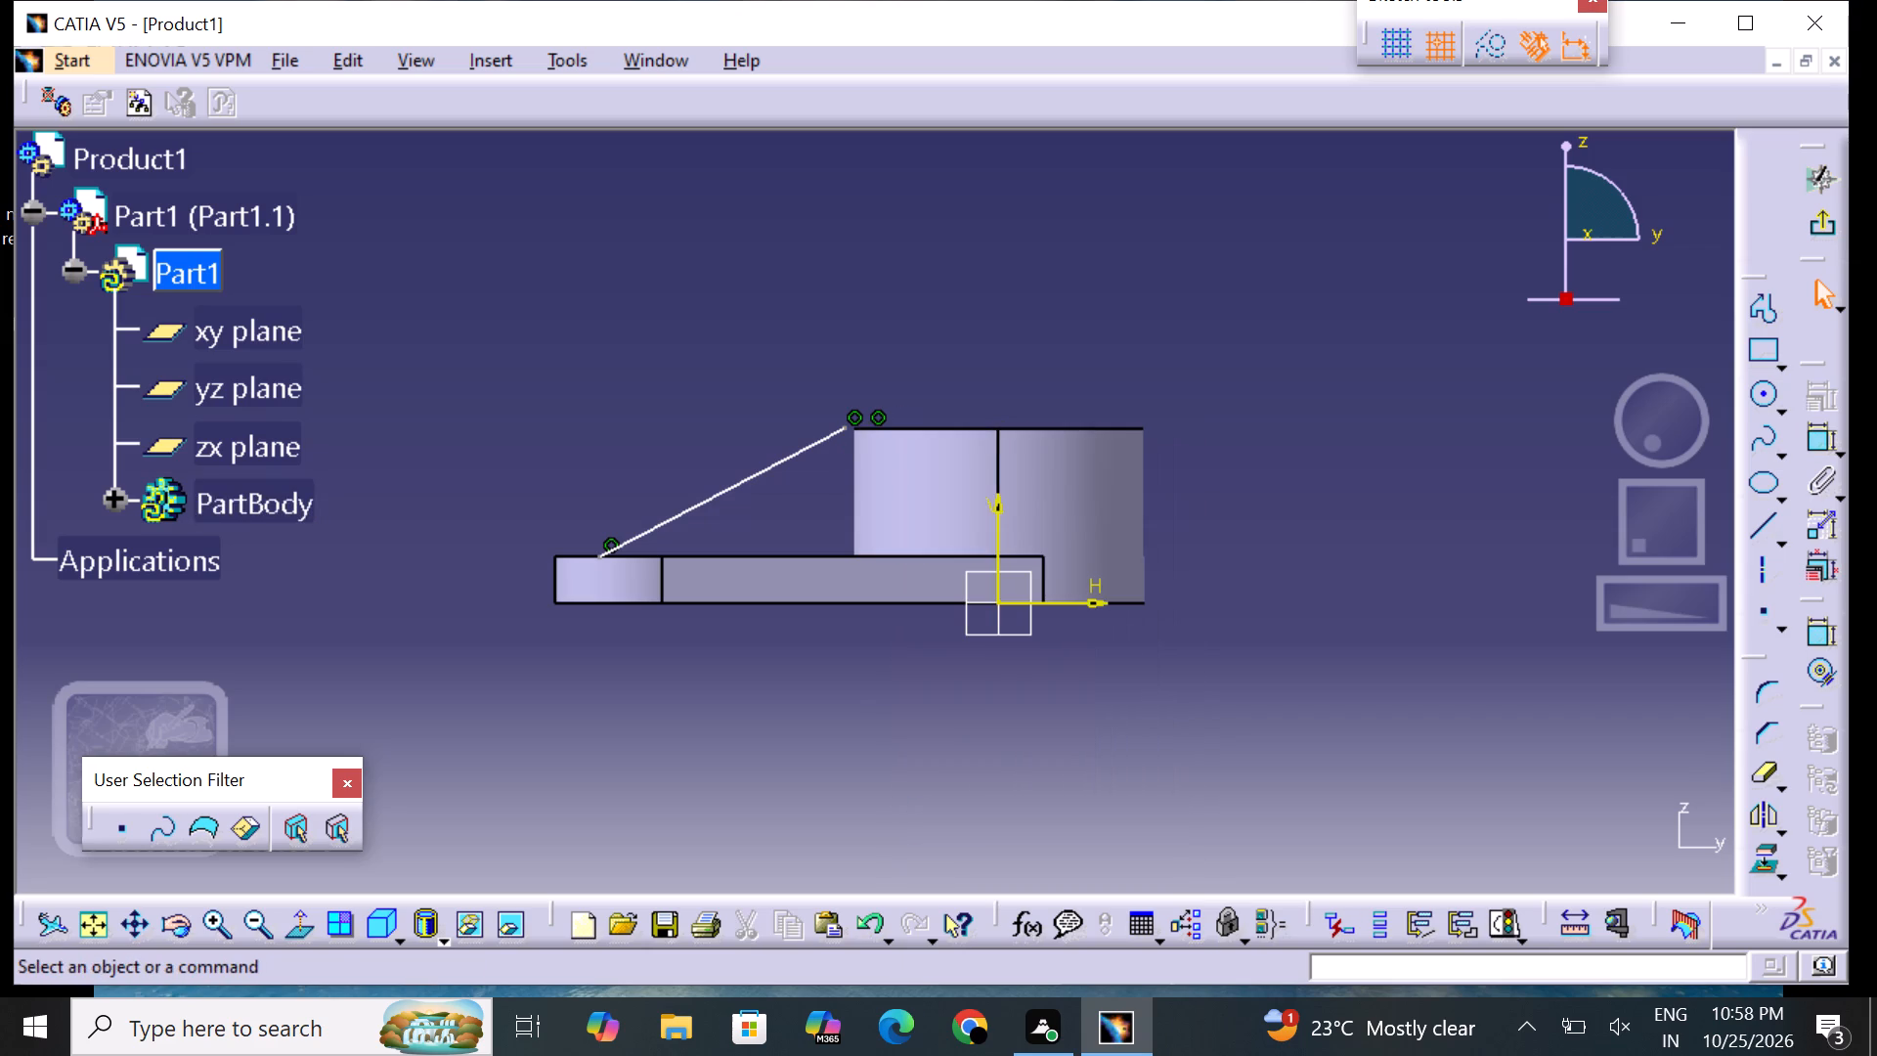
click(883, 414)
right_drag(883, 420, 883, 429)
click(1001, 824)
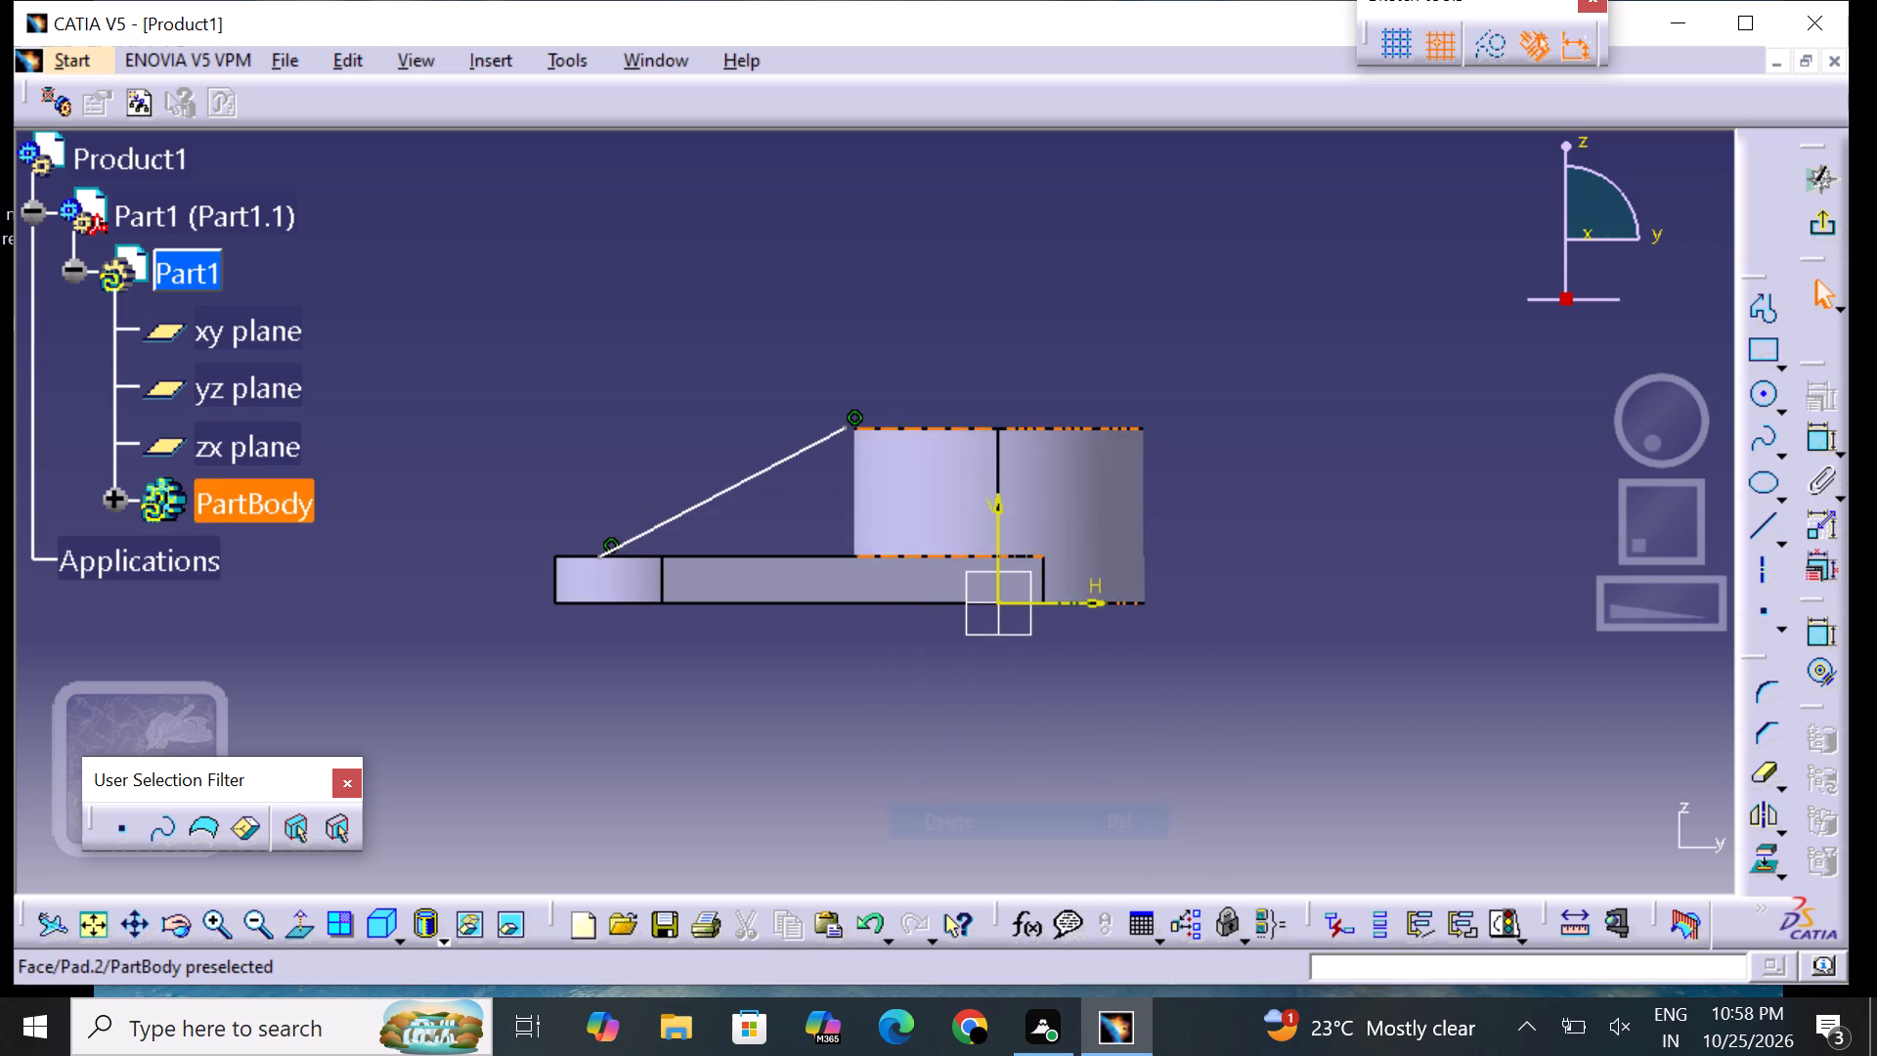
Locate the remaining upper-endpoint coincidence constraint in the specification tree and examine the ring boss's top edge it refers to.
click(858, 418)
right_click(860, 418)
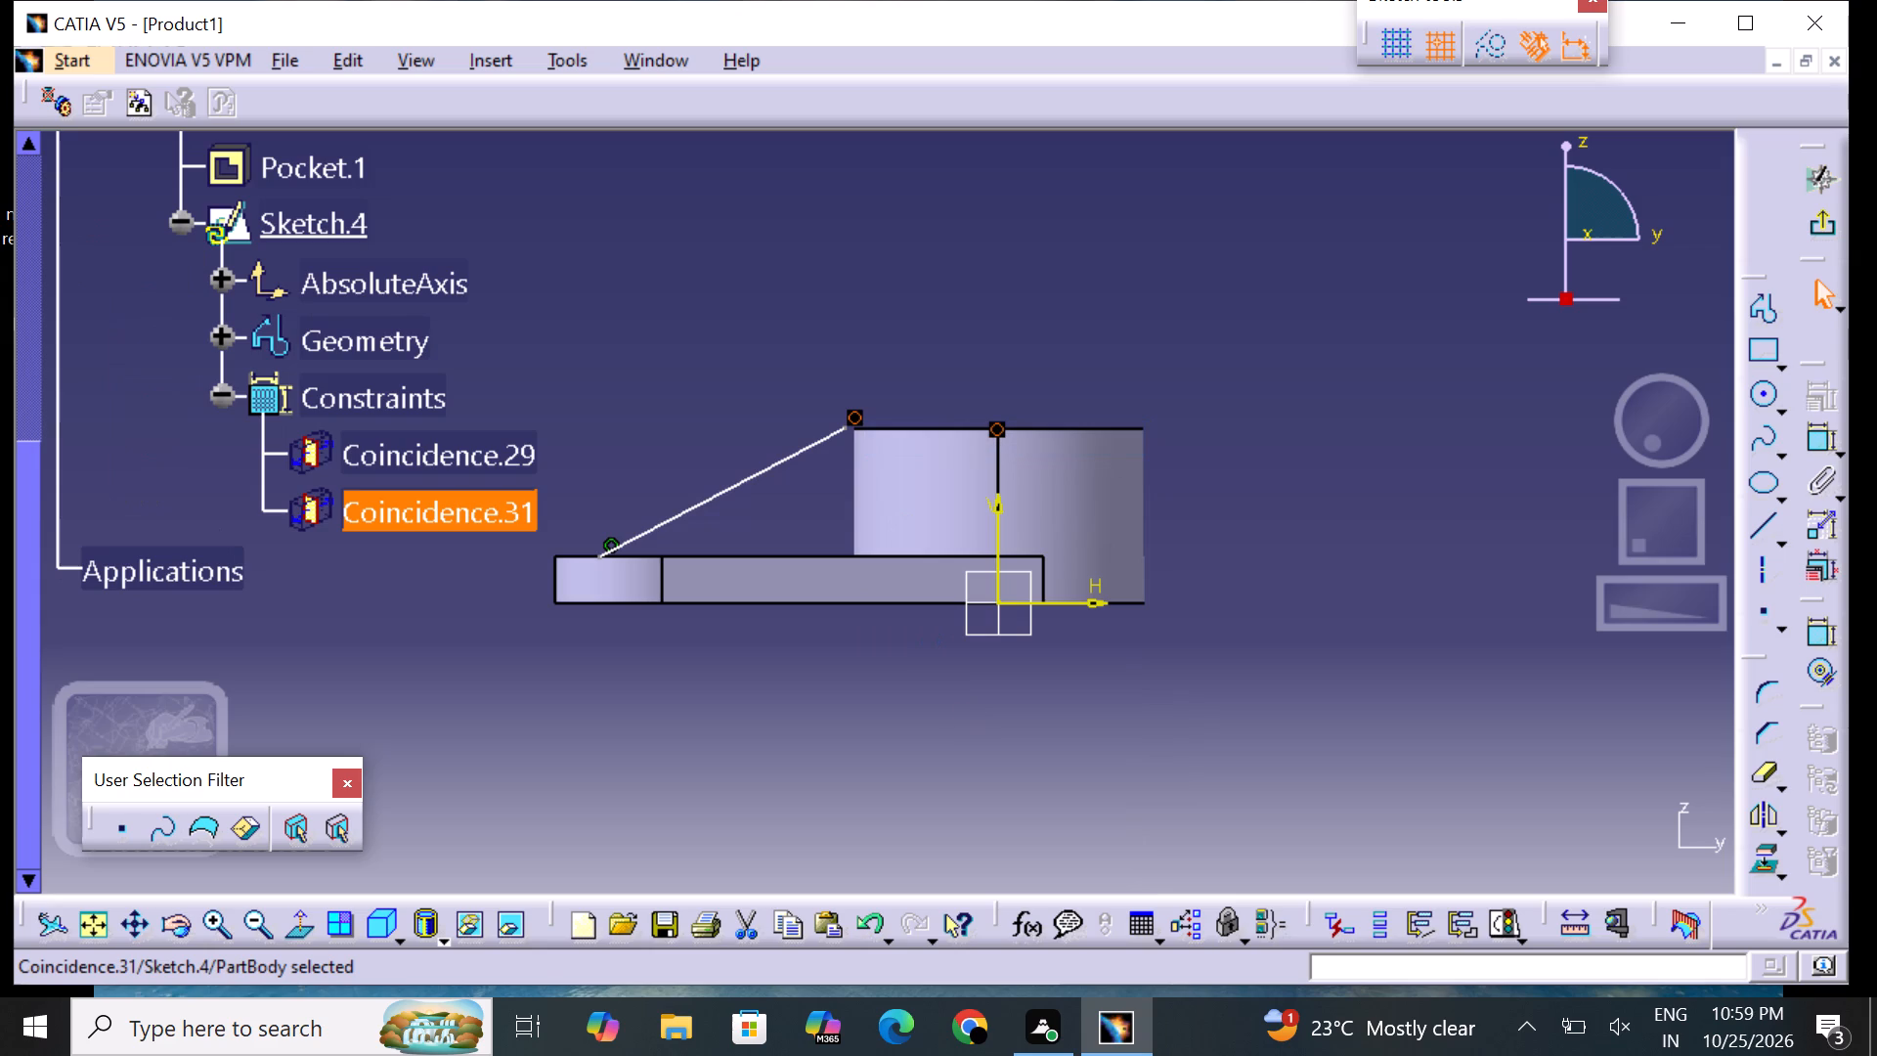
middle_drag(981, 659, 1060, 732)
click(1074, 503)
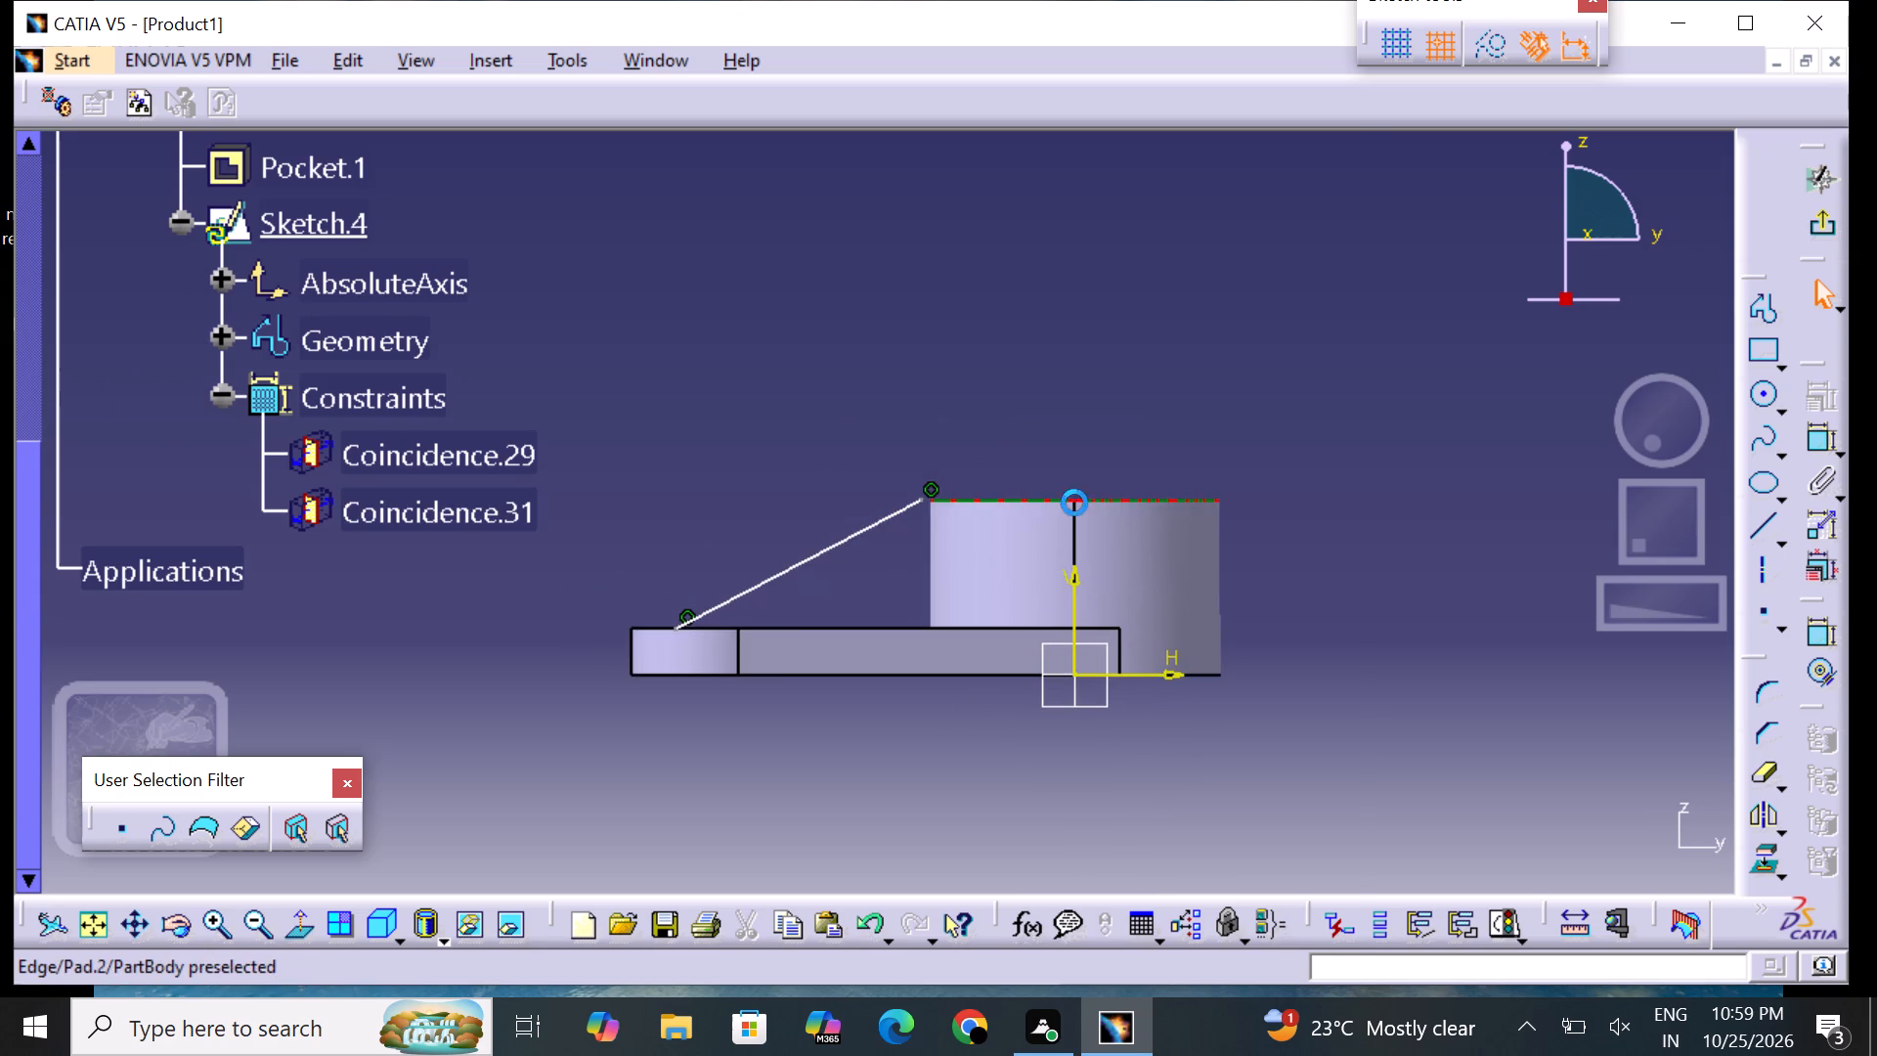
right_drag(1074, 503, 1070, 520)
drag(1188, 920, 1193, 909)
drag(1507, 611, 1507, 628)
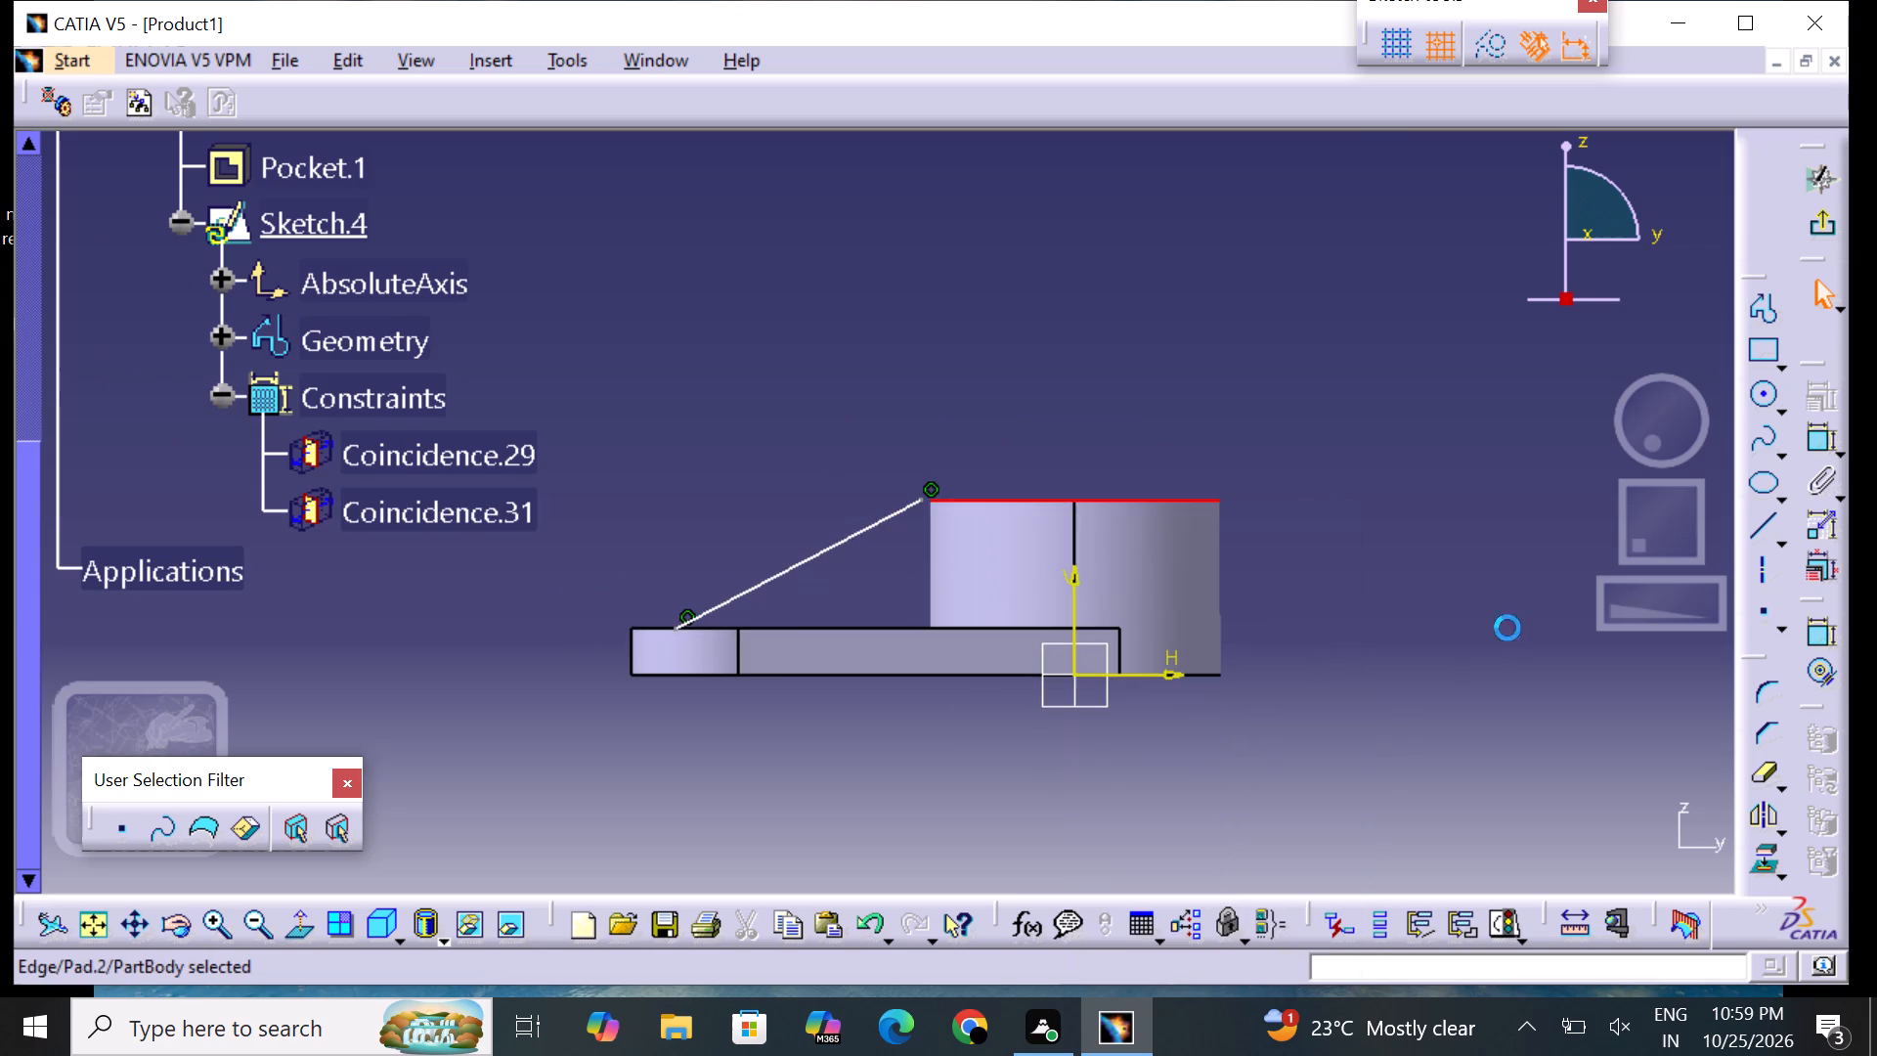
drag(1507, 628, 1502, 639)
drag(1543, 545, 1533, 558)
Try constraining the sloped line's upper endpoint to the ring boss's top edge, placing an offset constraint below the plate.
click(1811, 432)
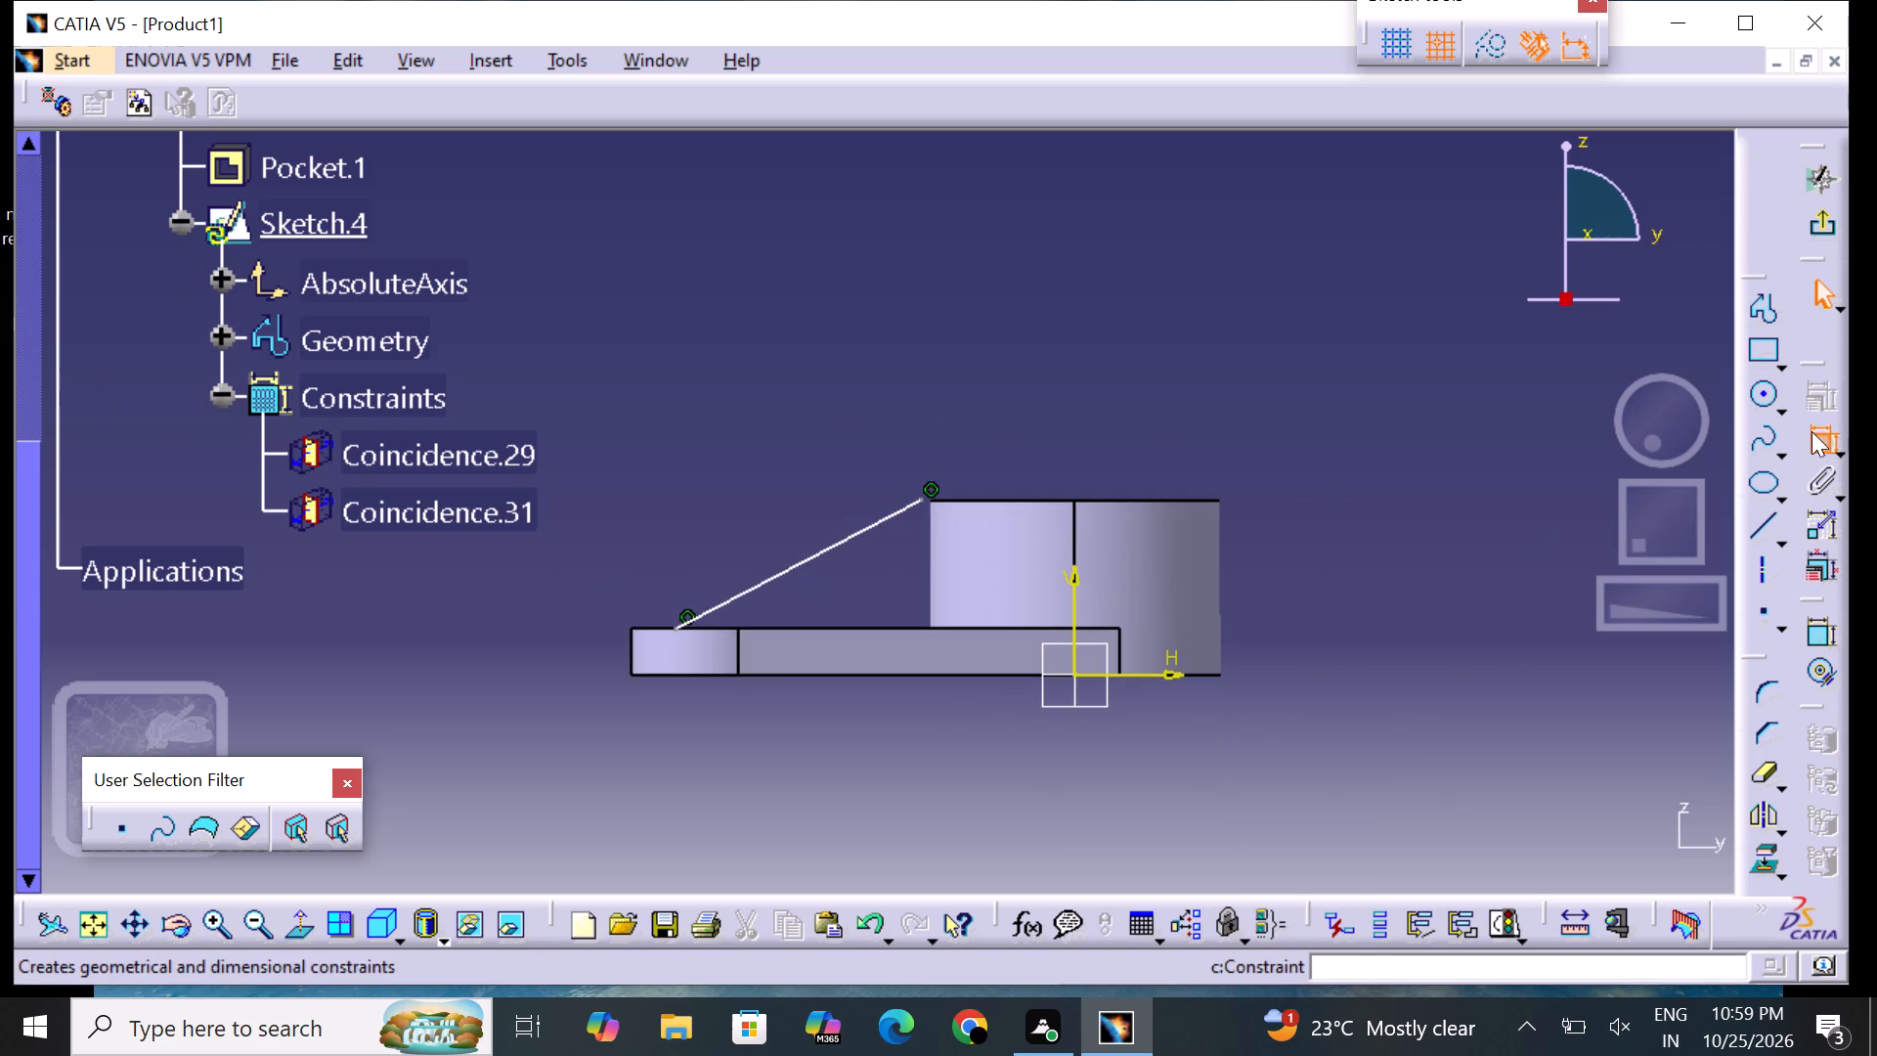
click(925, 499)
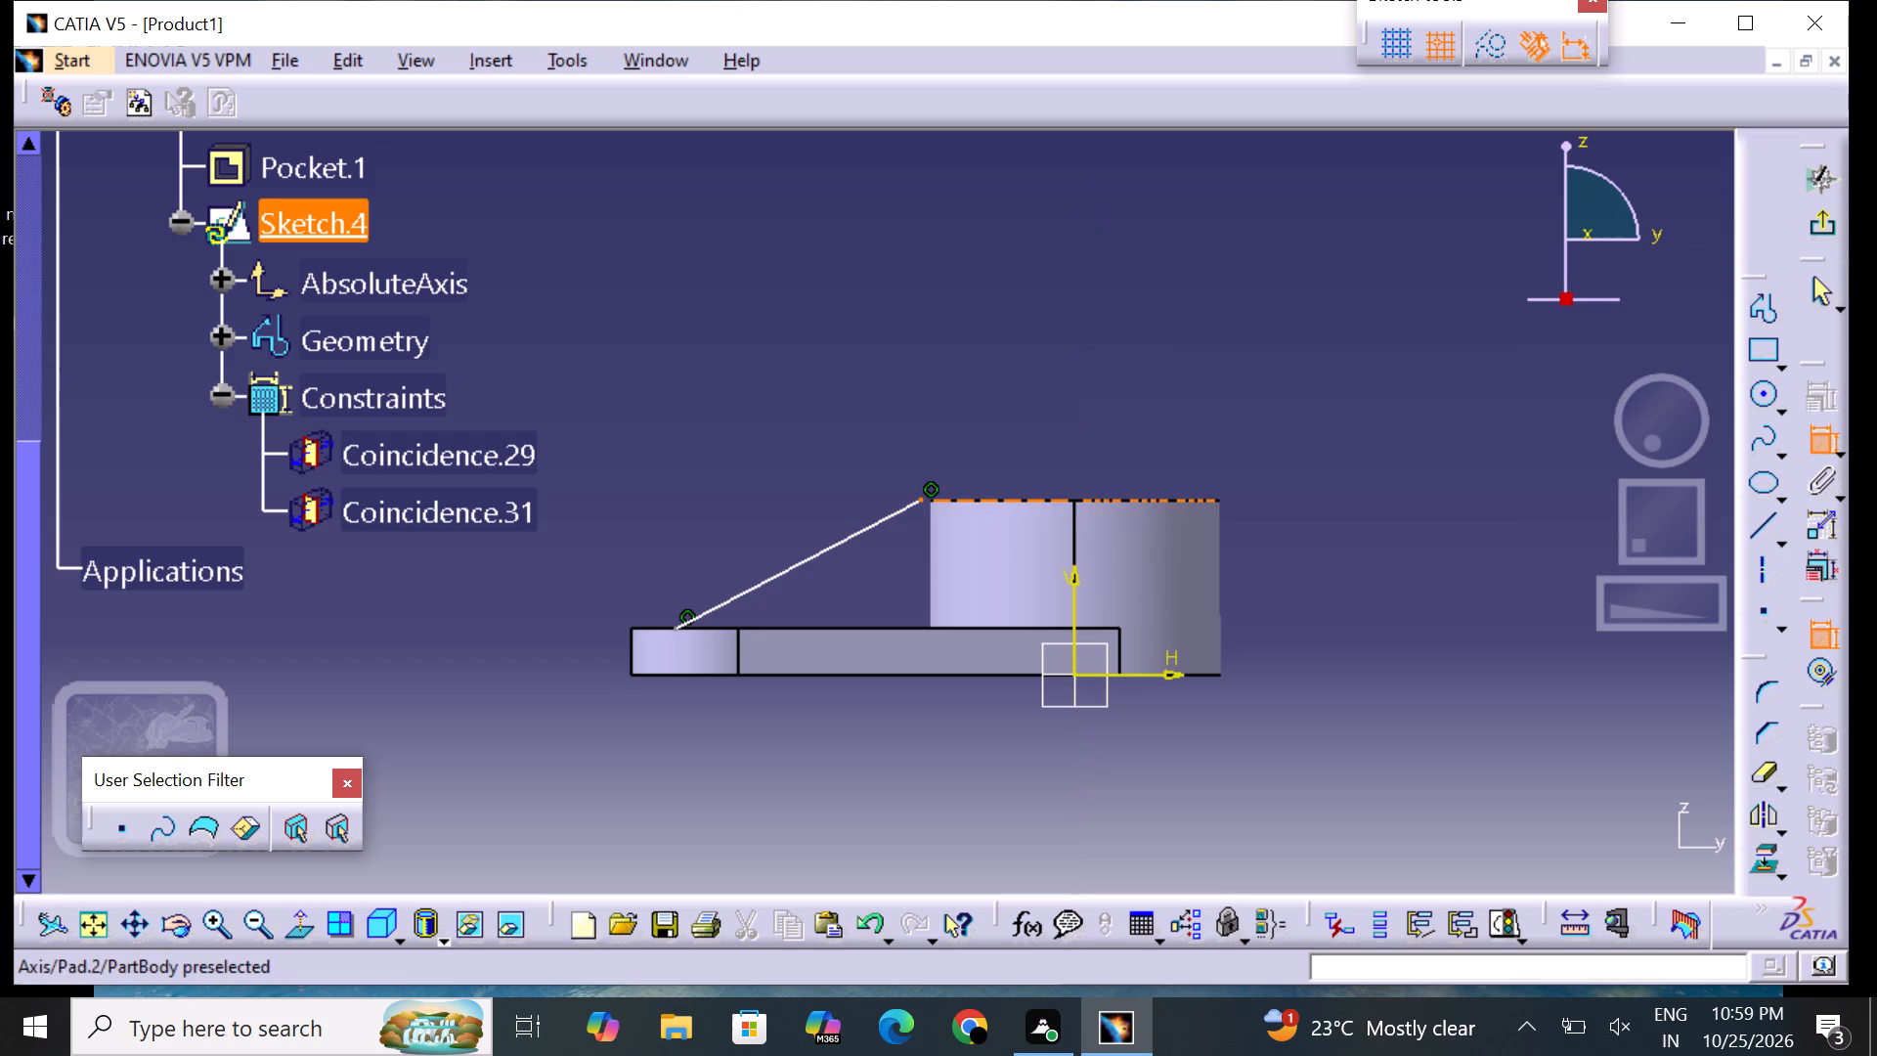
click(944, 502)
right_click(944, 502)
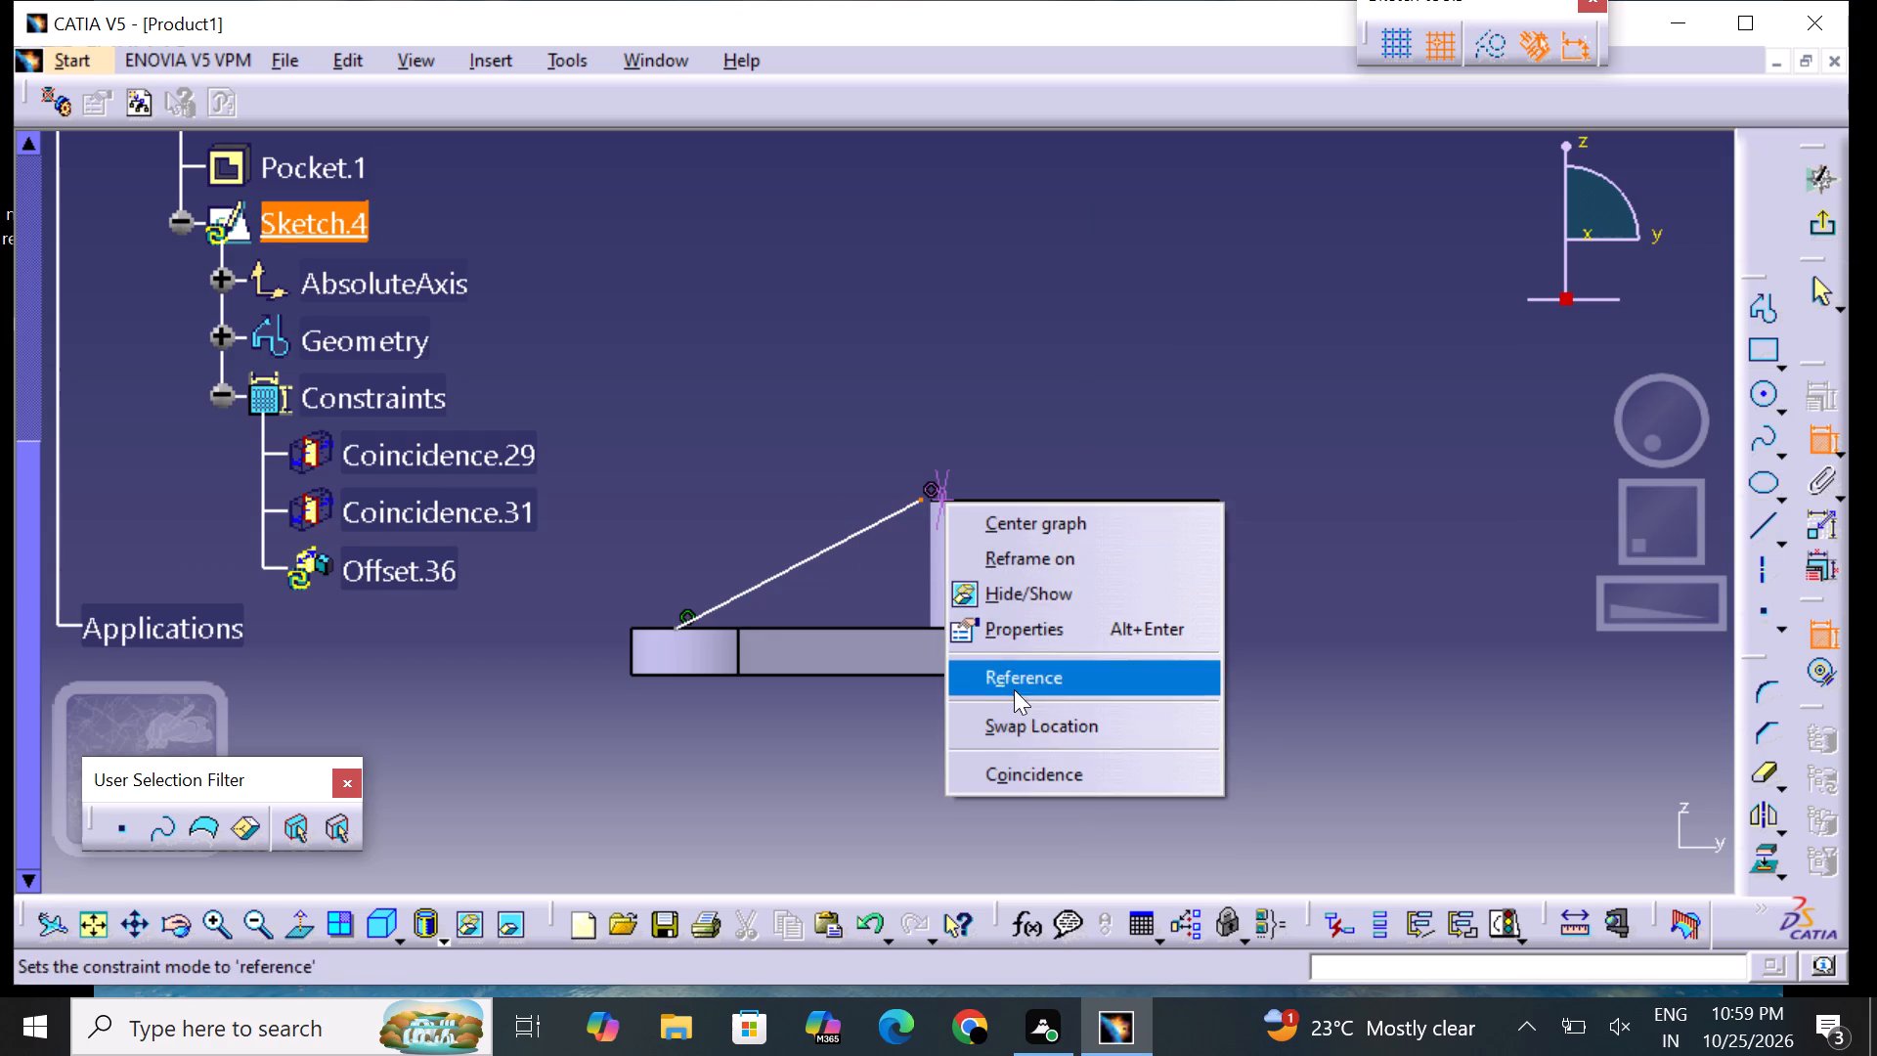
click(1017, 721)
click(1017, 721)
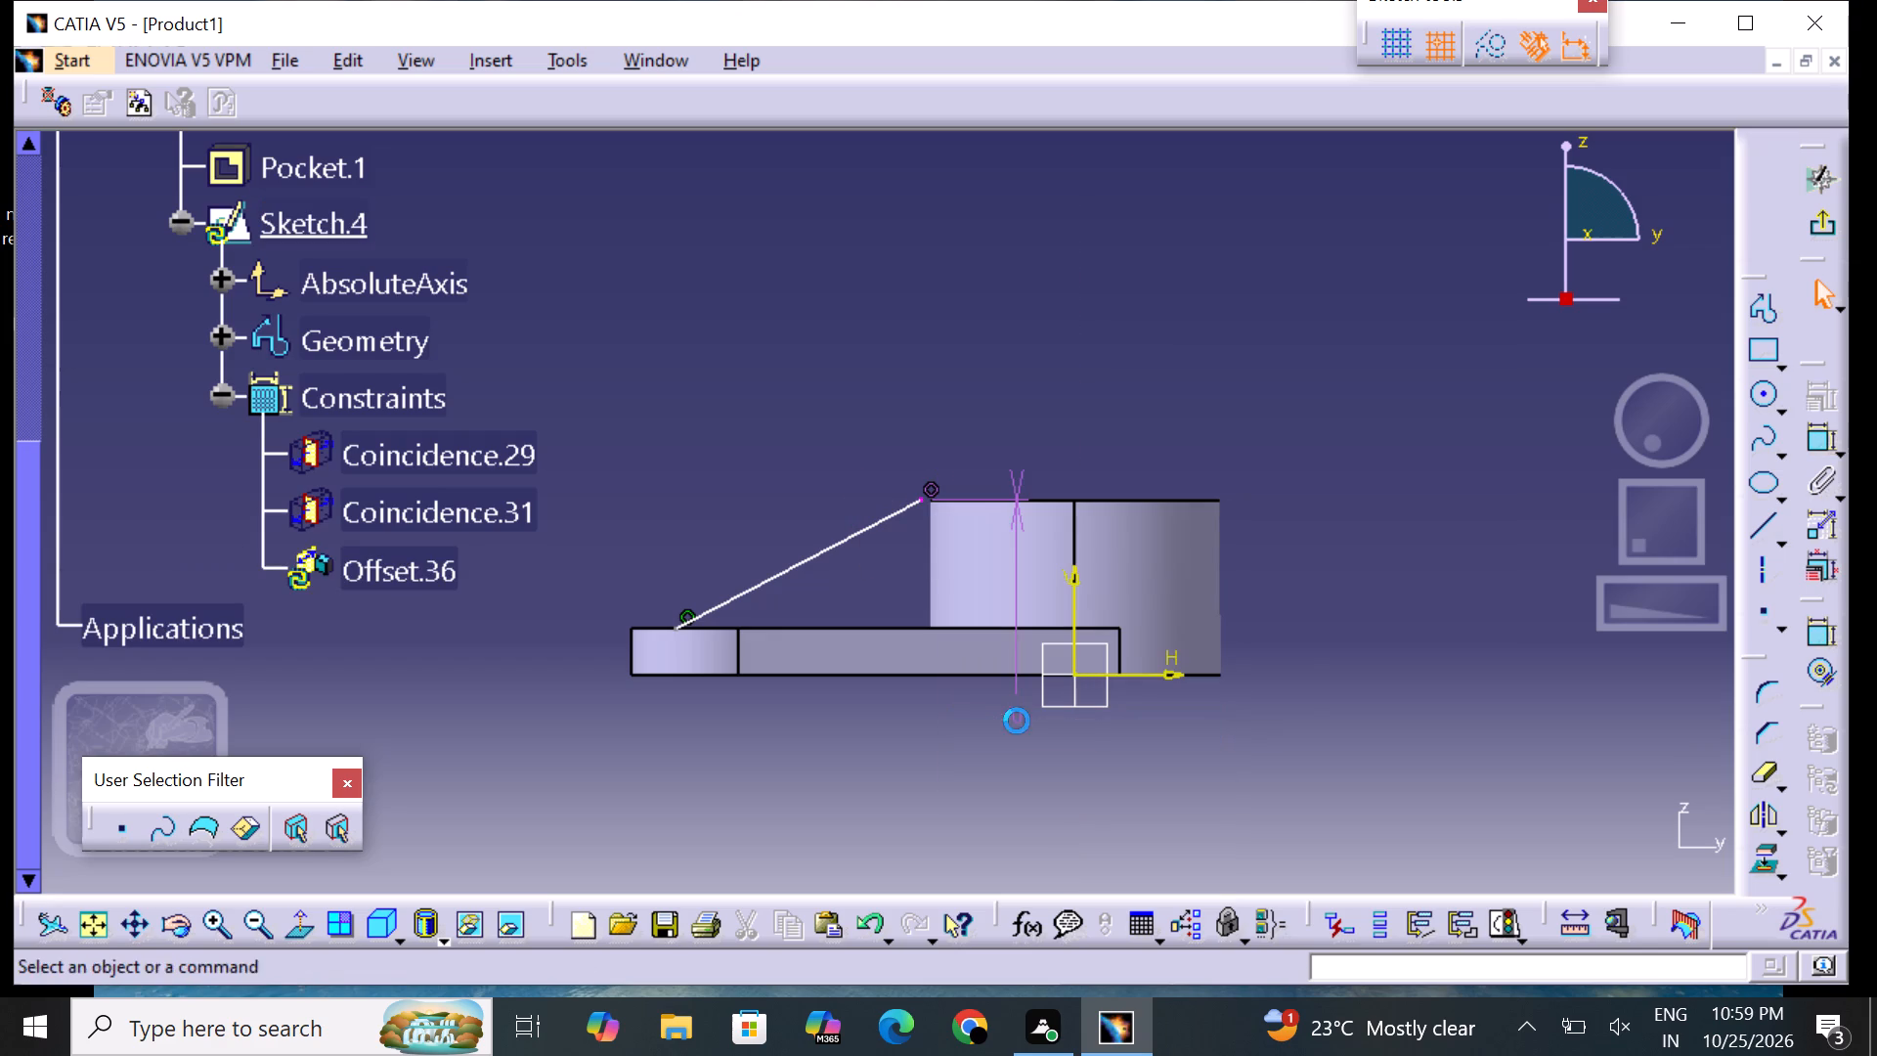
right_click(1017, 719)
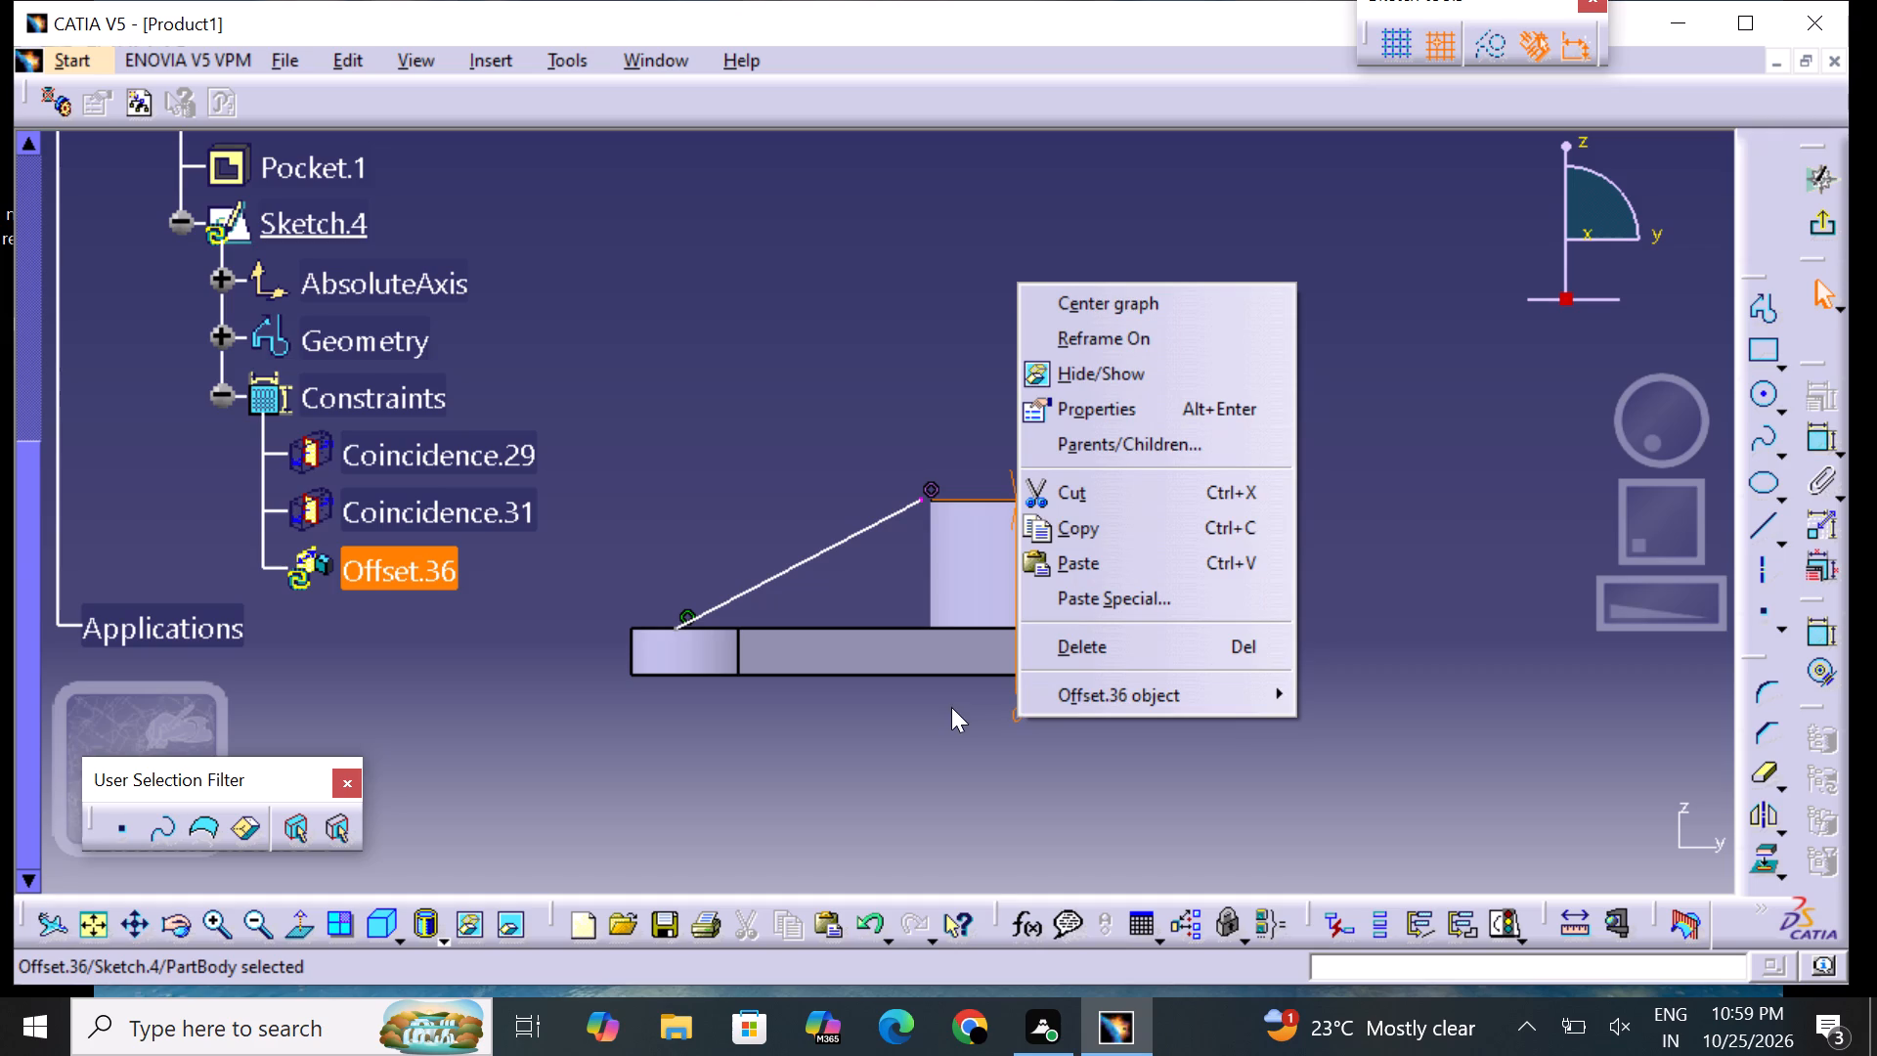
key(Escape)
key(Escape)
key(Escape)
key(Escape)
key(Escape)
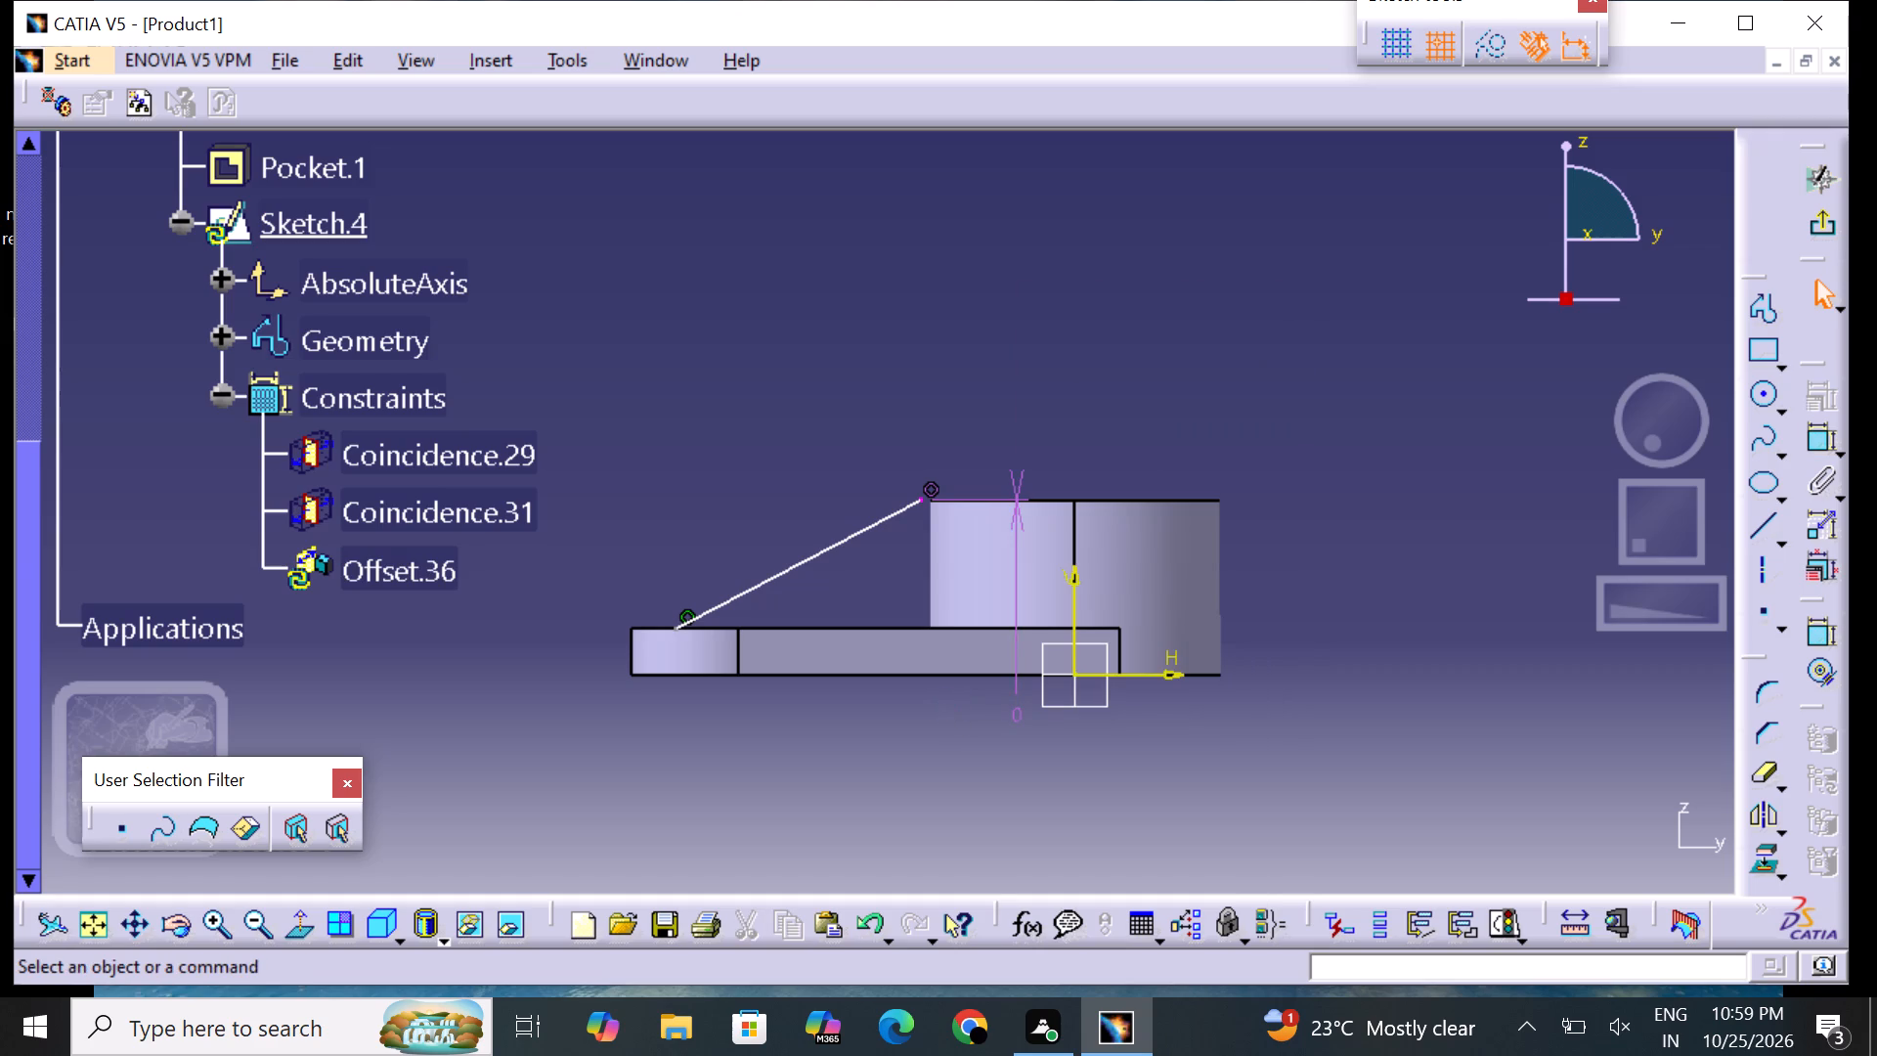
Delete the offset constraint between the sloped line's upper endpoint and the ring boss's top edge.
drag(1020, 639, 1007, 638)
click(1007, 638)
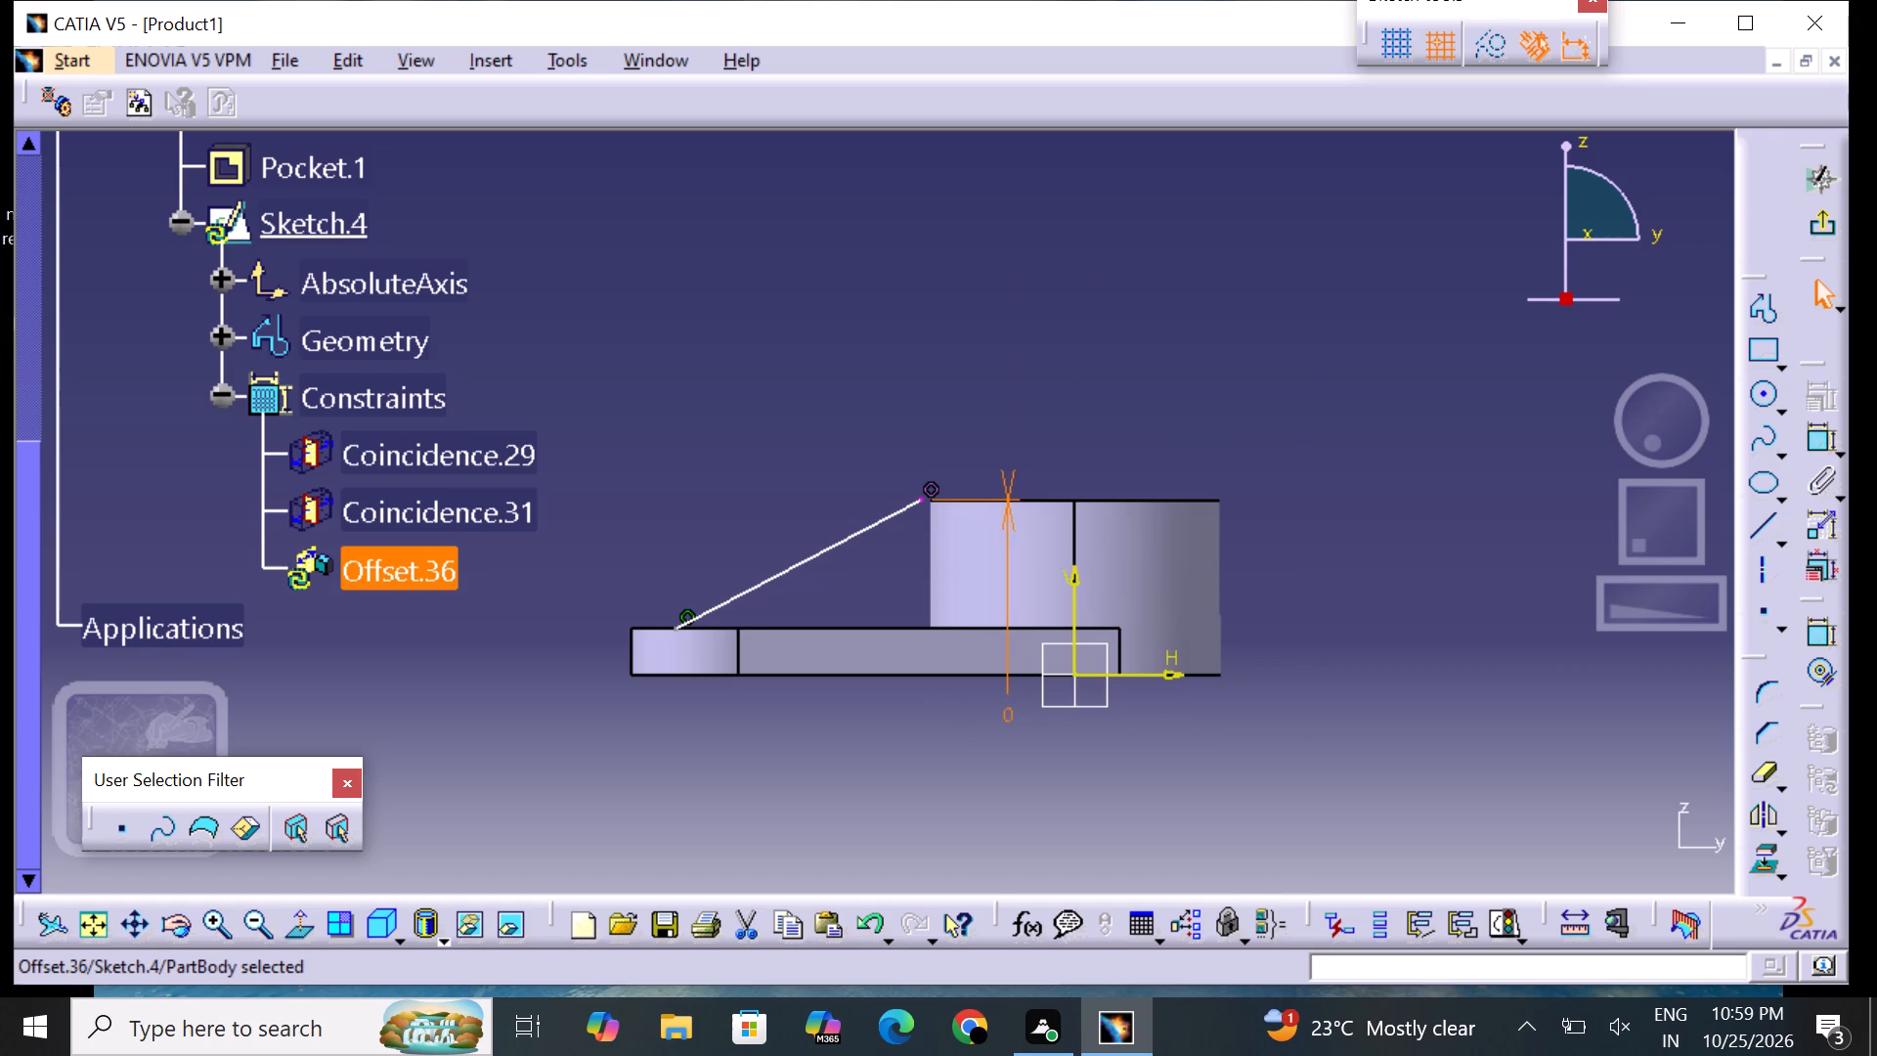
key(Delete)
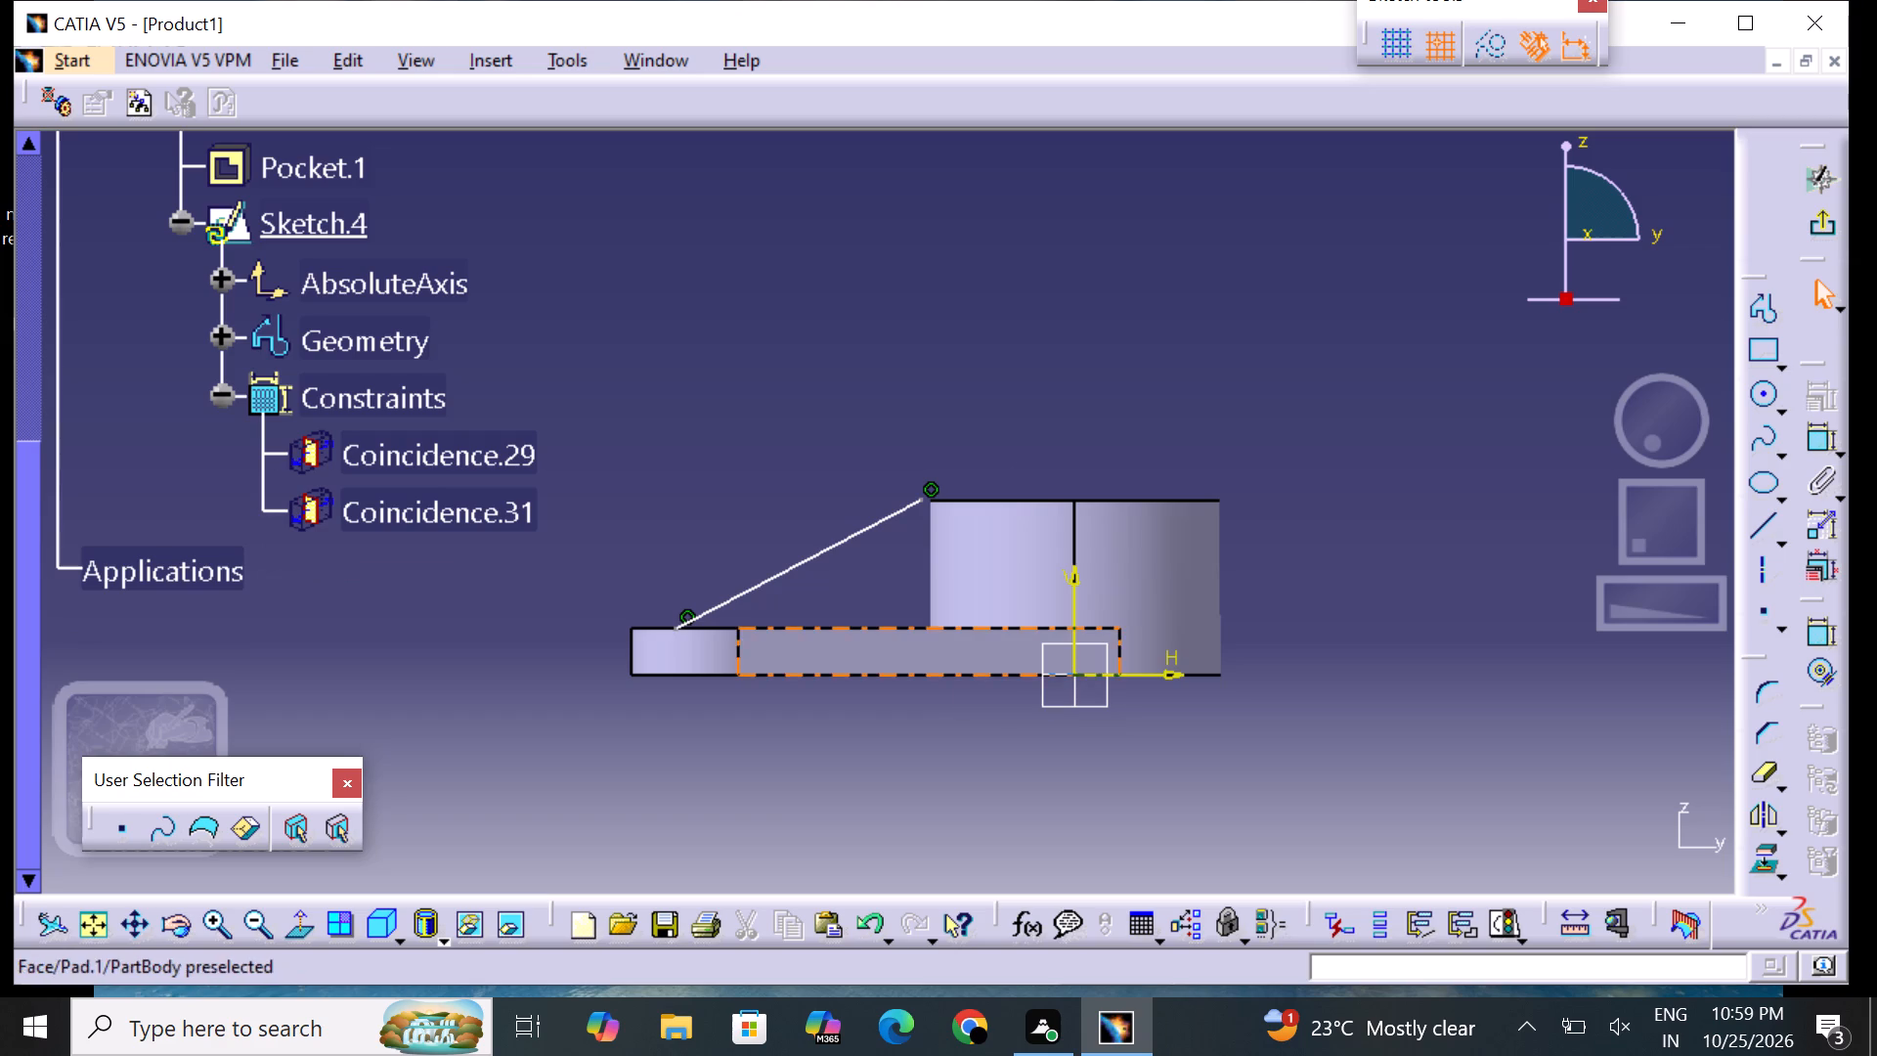
Constrain the sloped line's upper endpoint as coincident with the ring boss's top edge.
click(1829, 440)
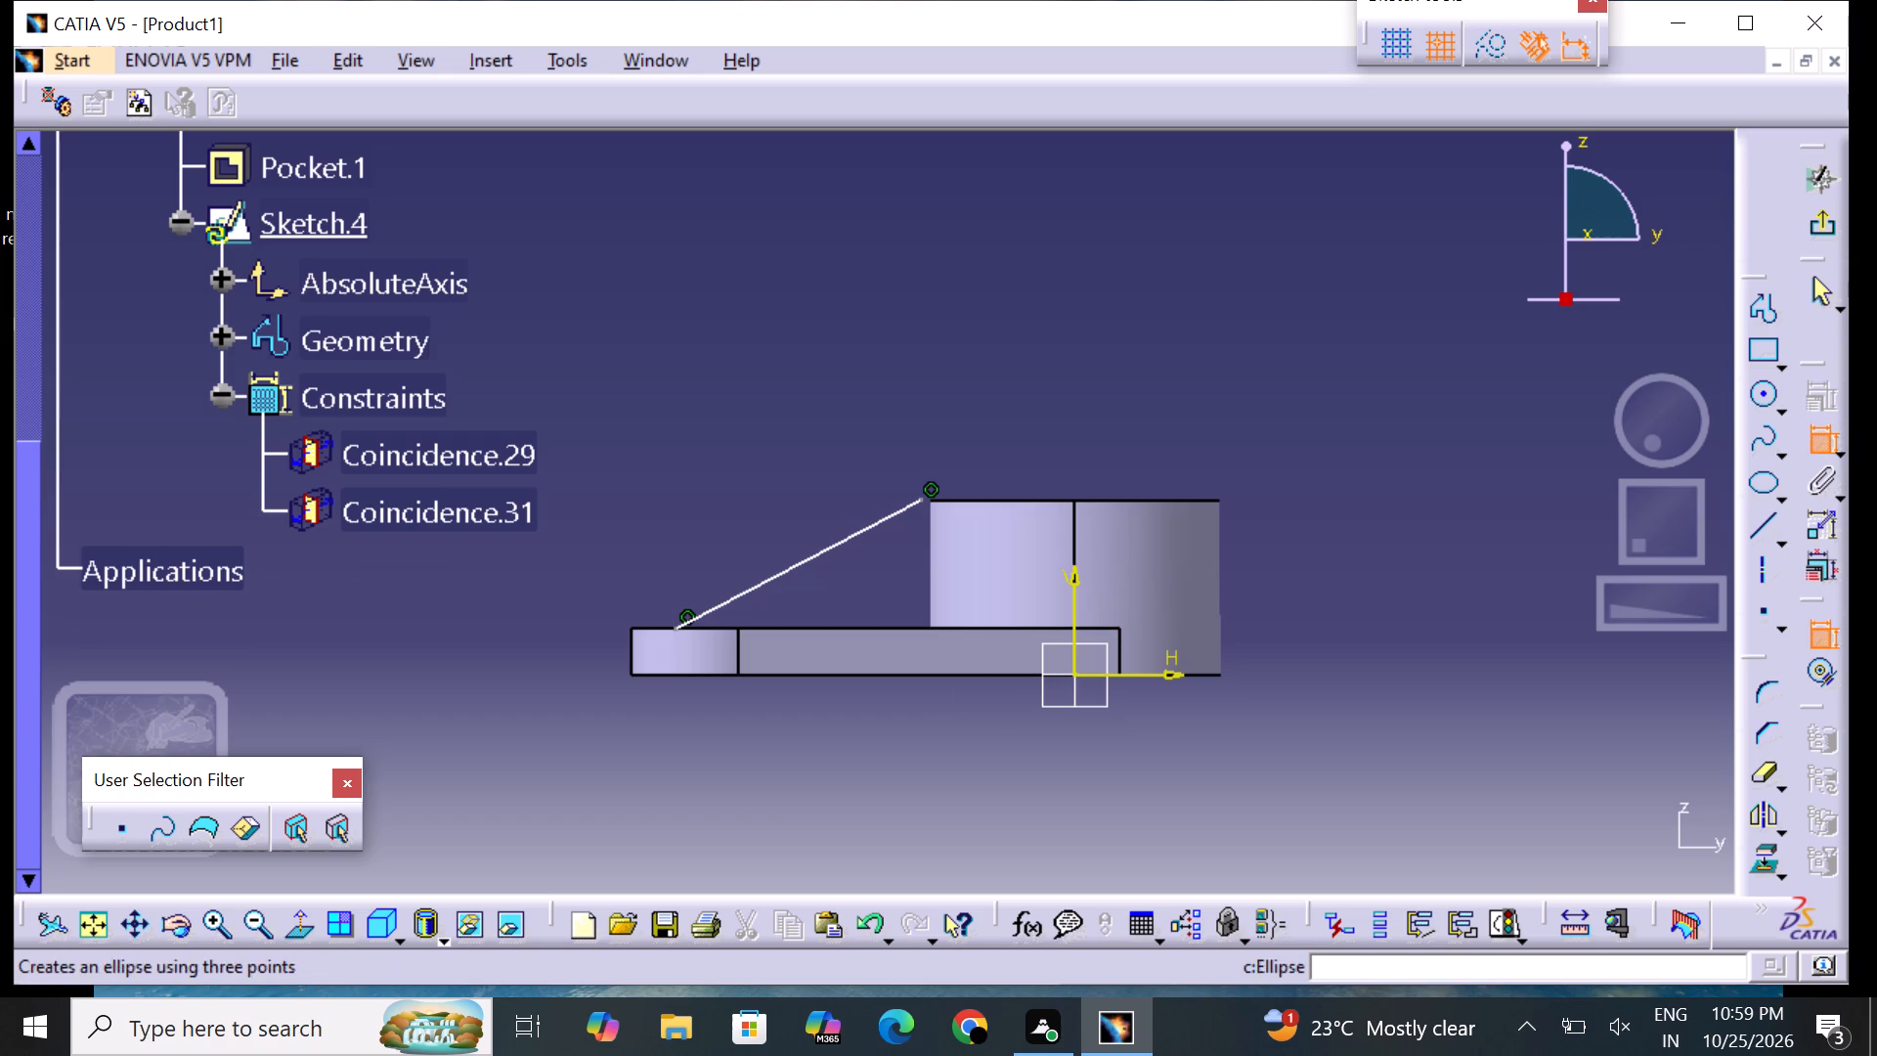
click(918, 500)
click(954, 499)
right_click(954, 499)
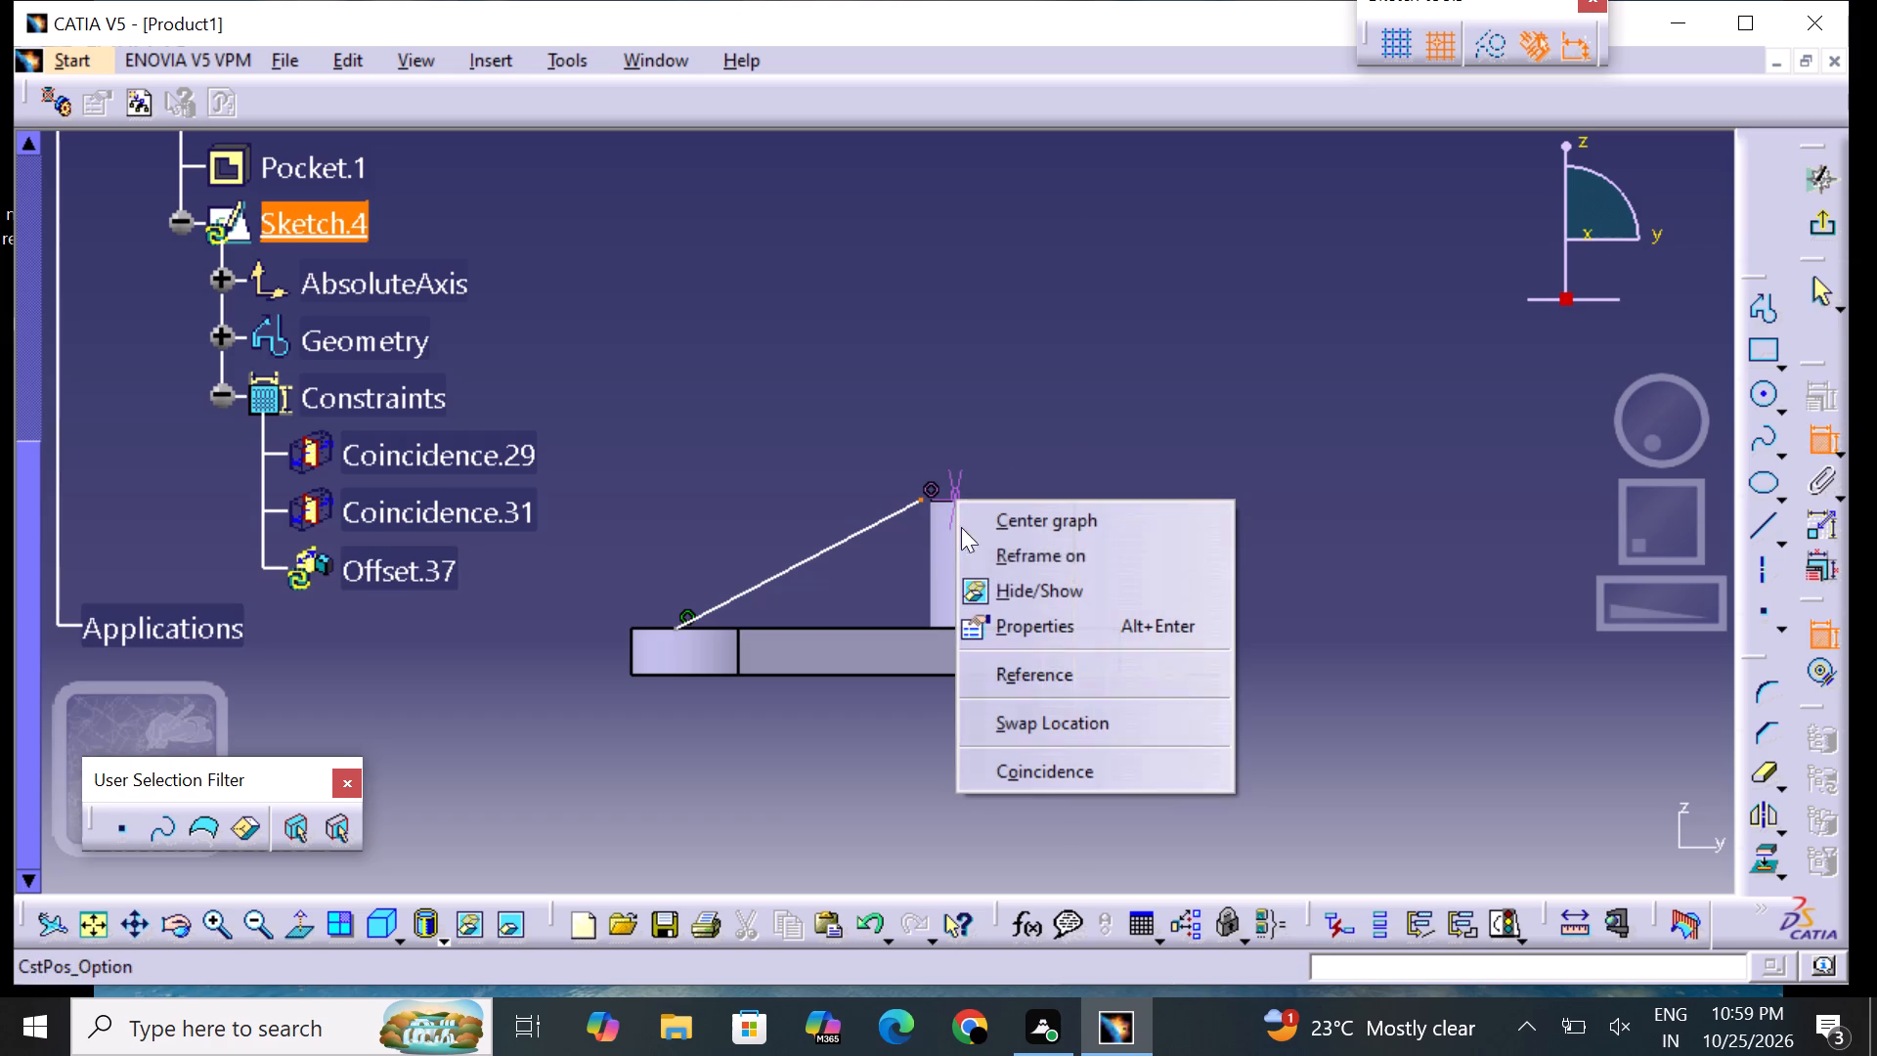
click(1080, 768)
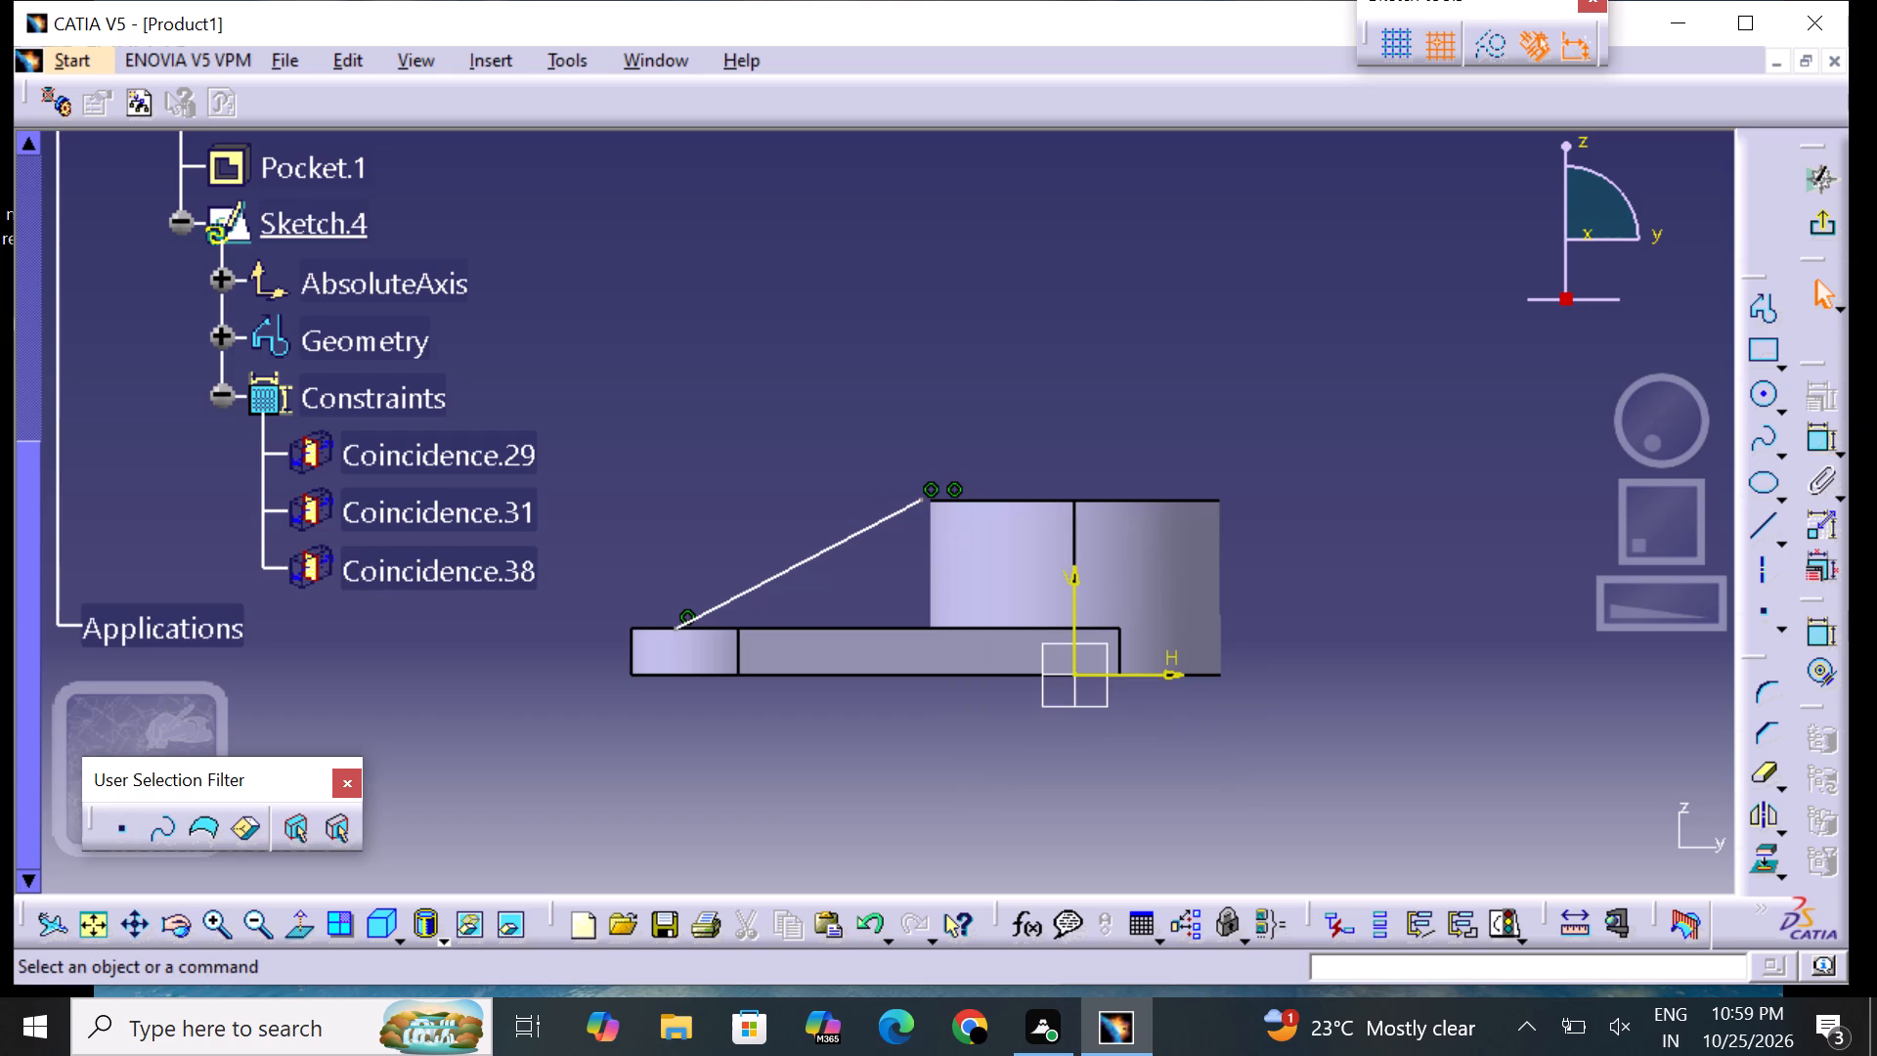
click(1072, 751)
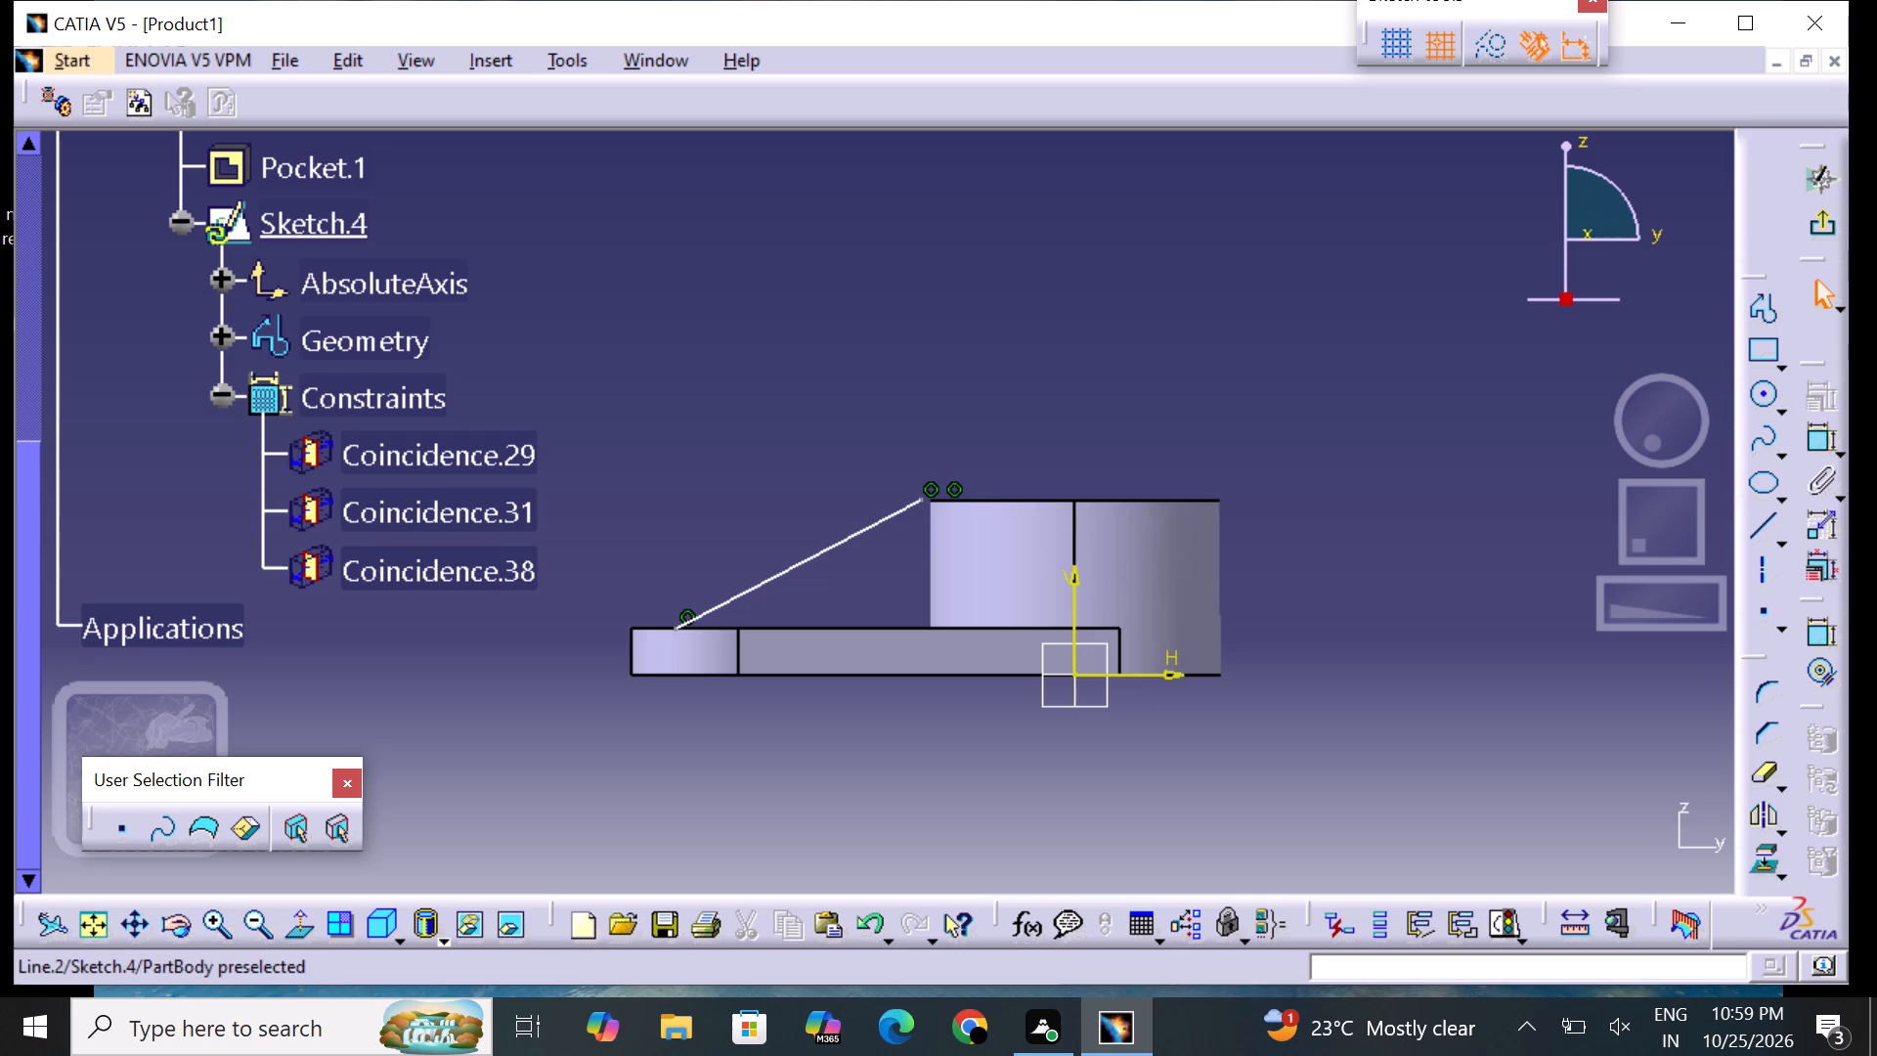
Adjust the sloped line's upper endpoint and shift the line toward the ring boss, just past its near top corner.
drag(919, 501, 923, 504)
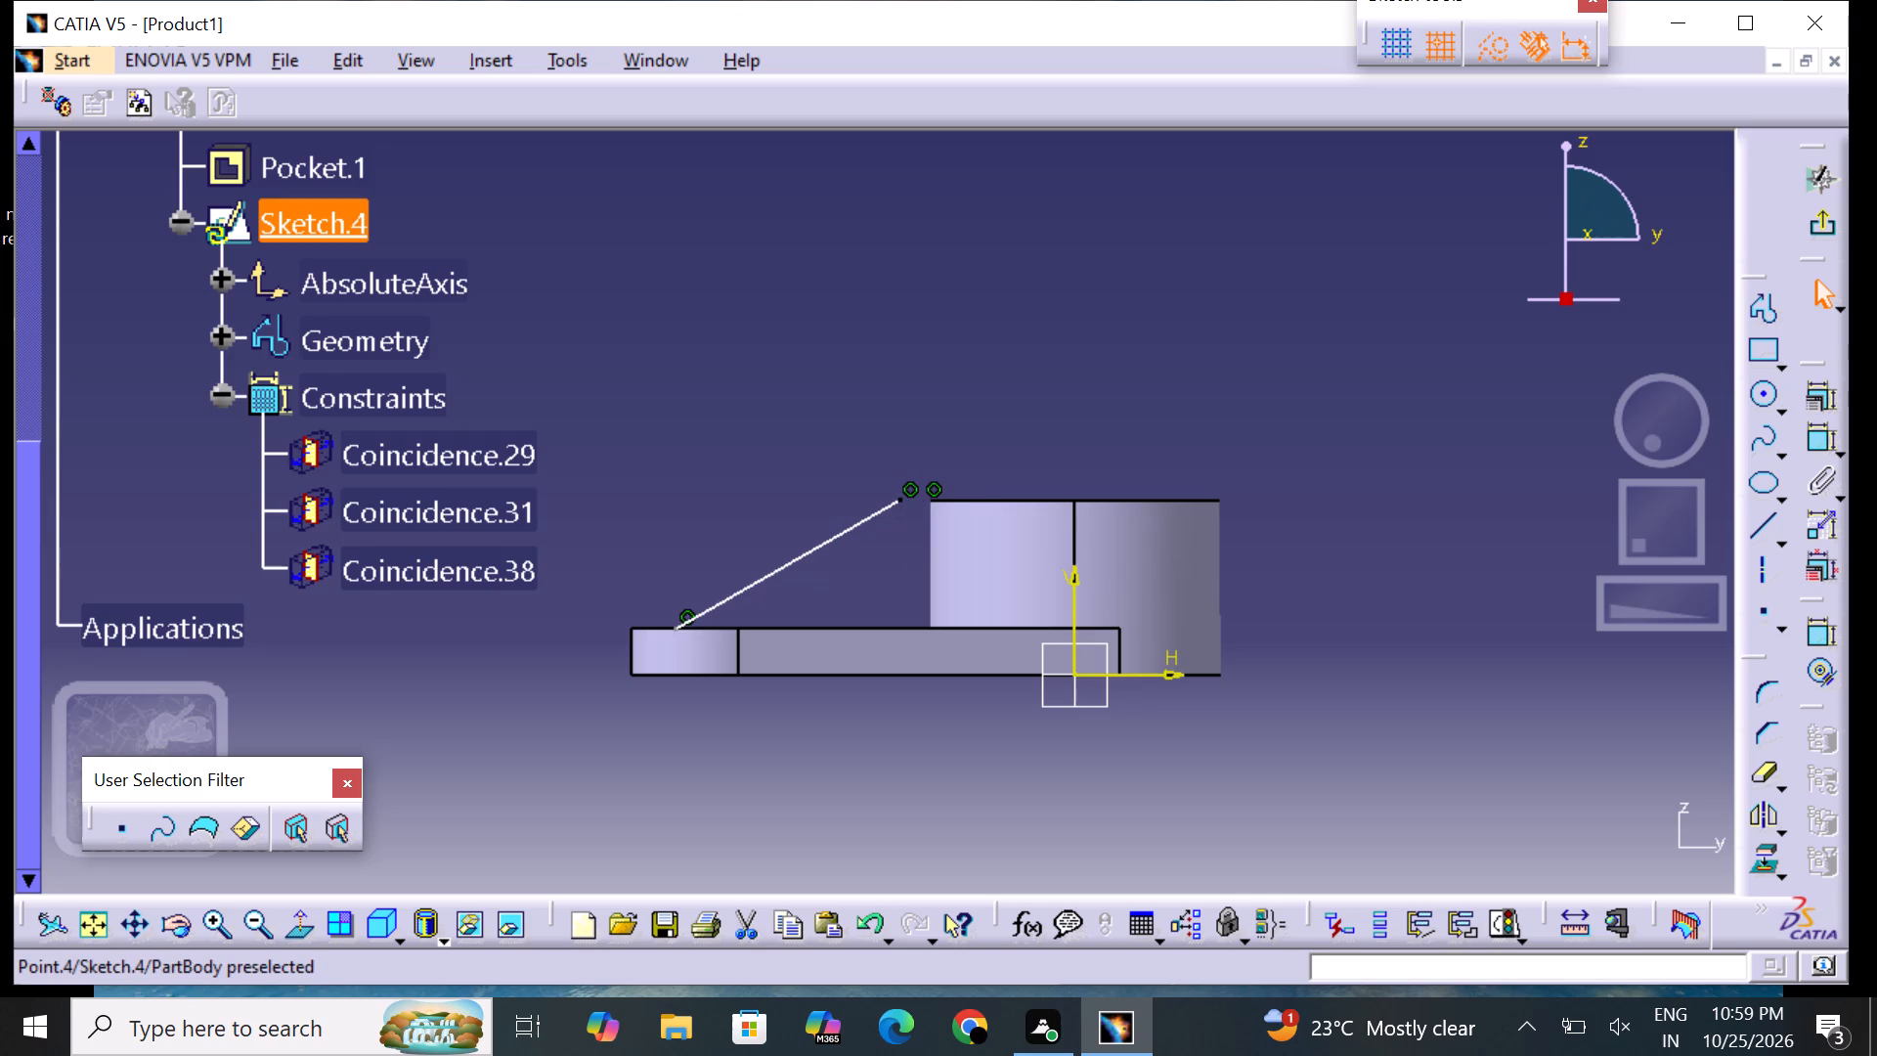
drag(923, 504, 931, 510)
drag(896, 506, 923, 511)
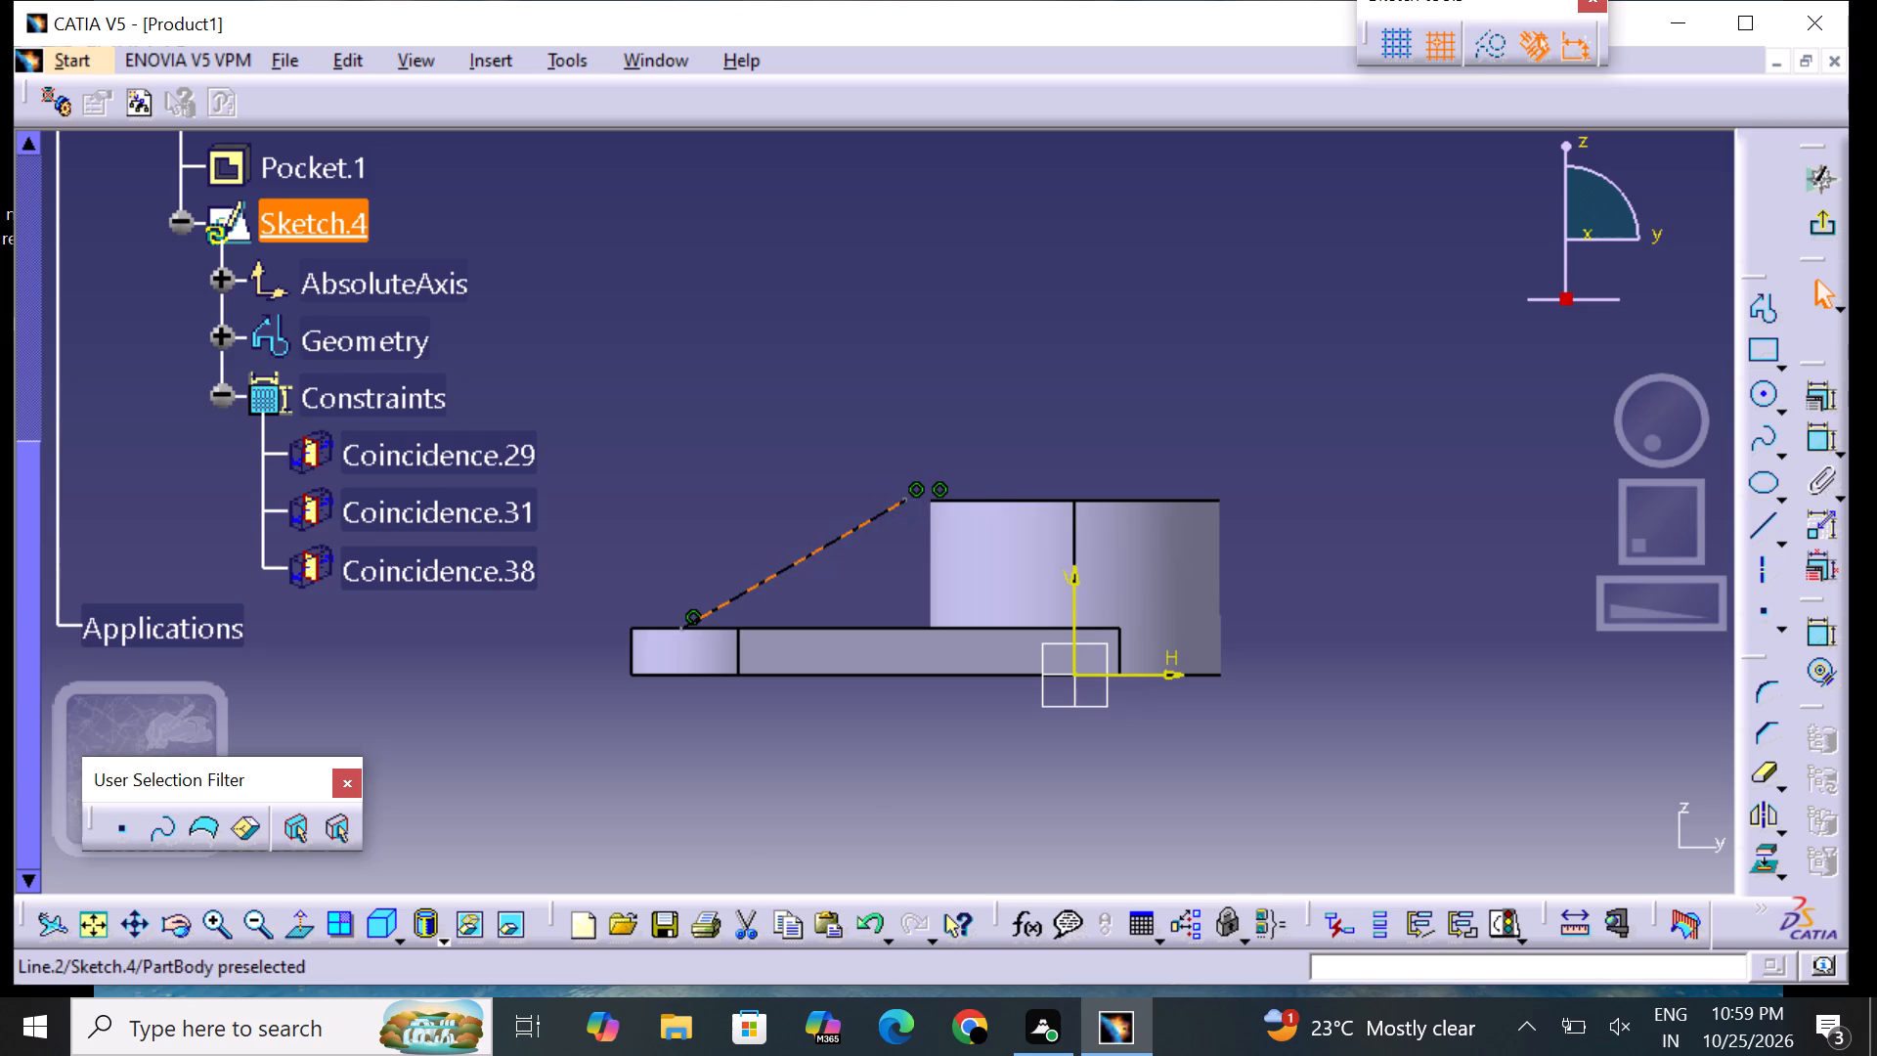
drag(923, 511, 918, 518)
drag(918, 518, 923, 520)
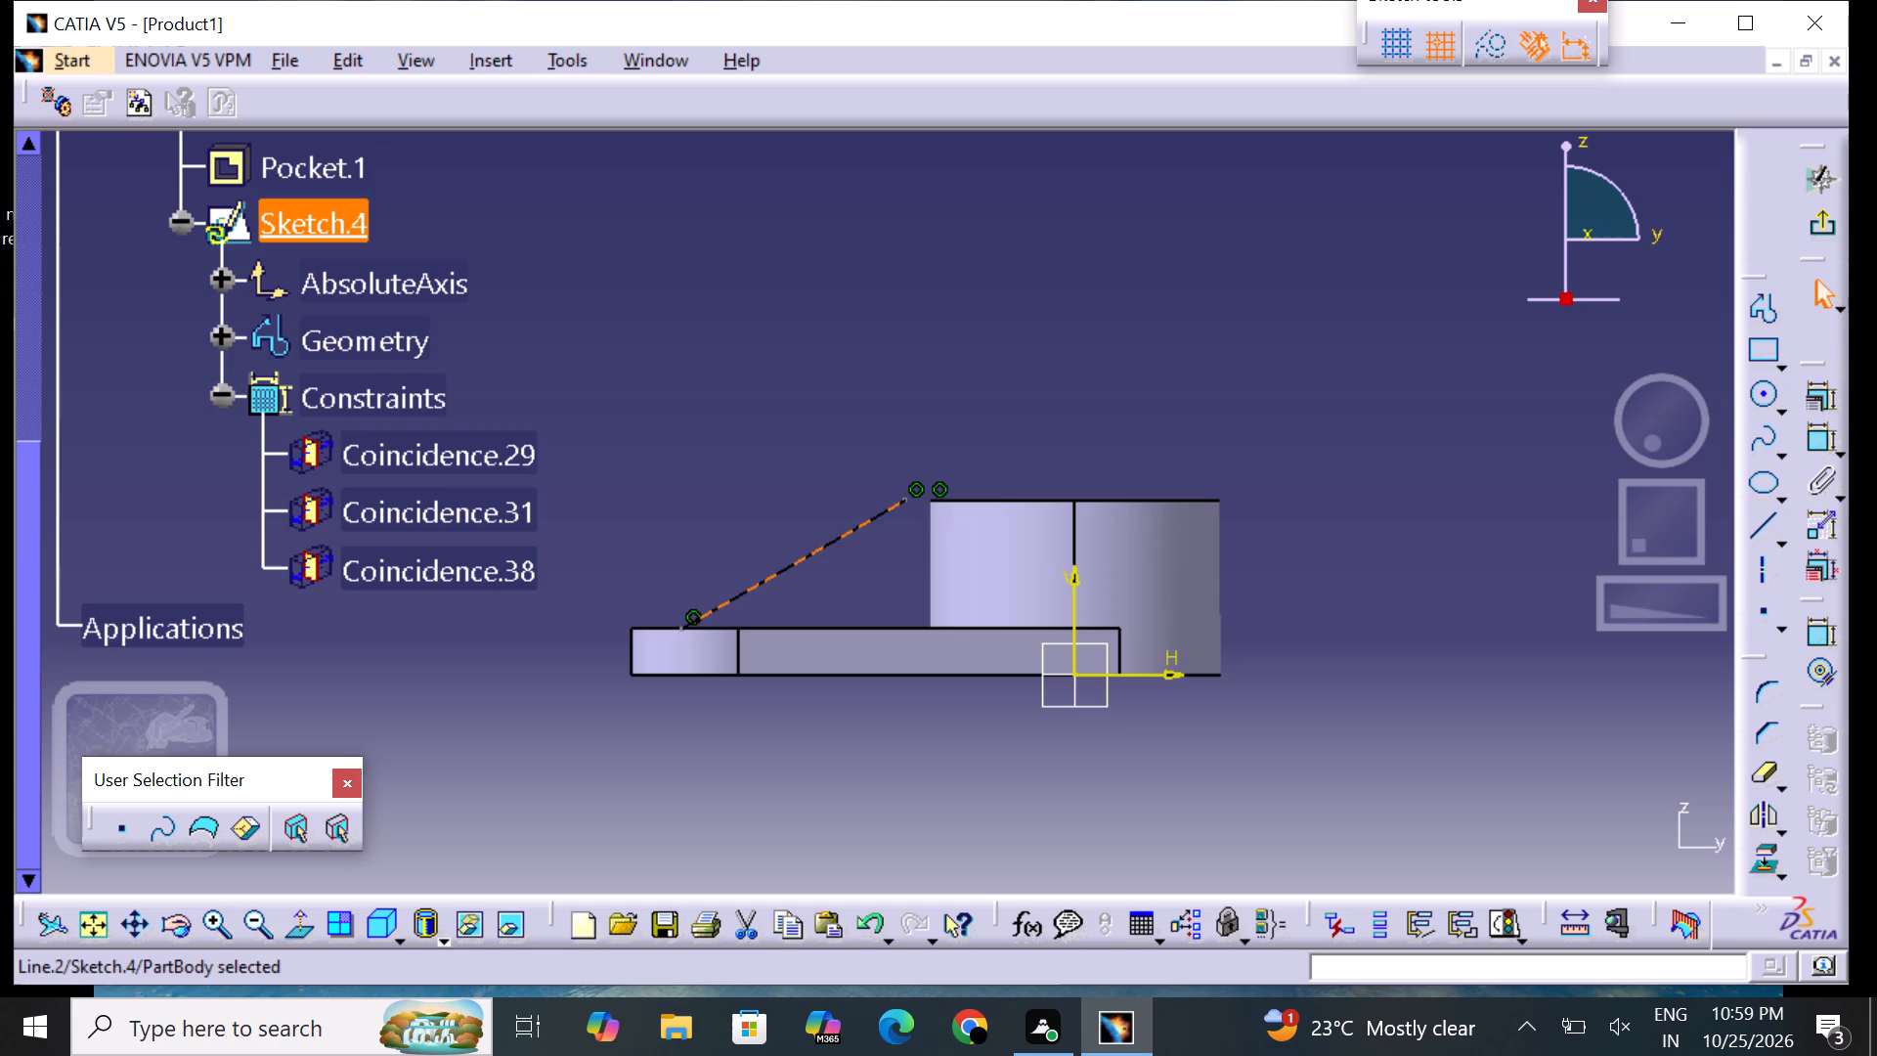
click(908, 502)
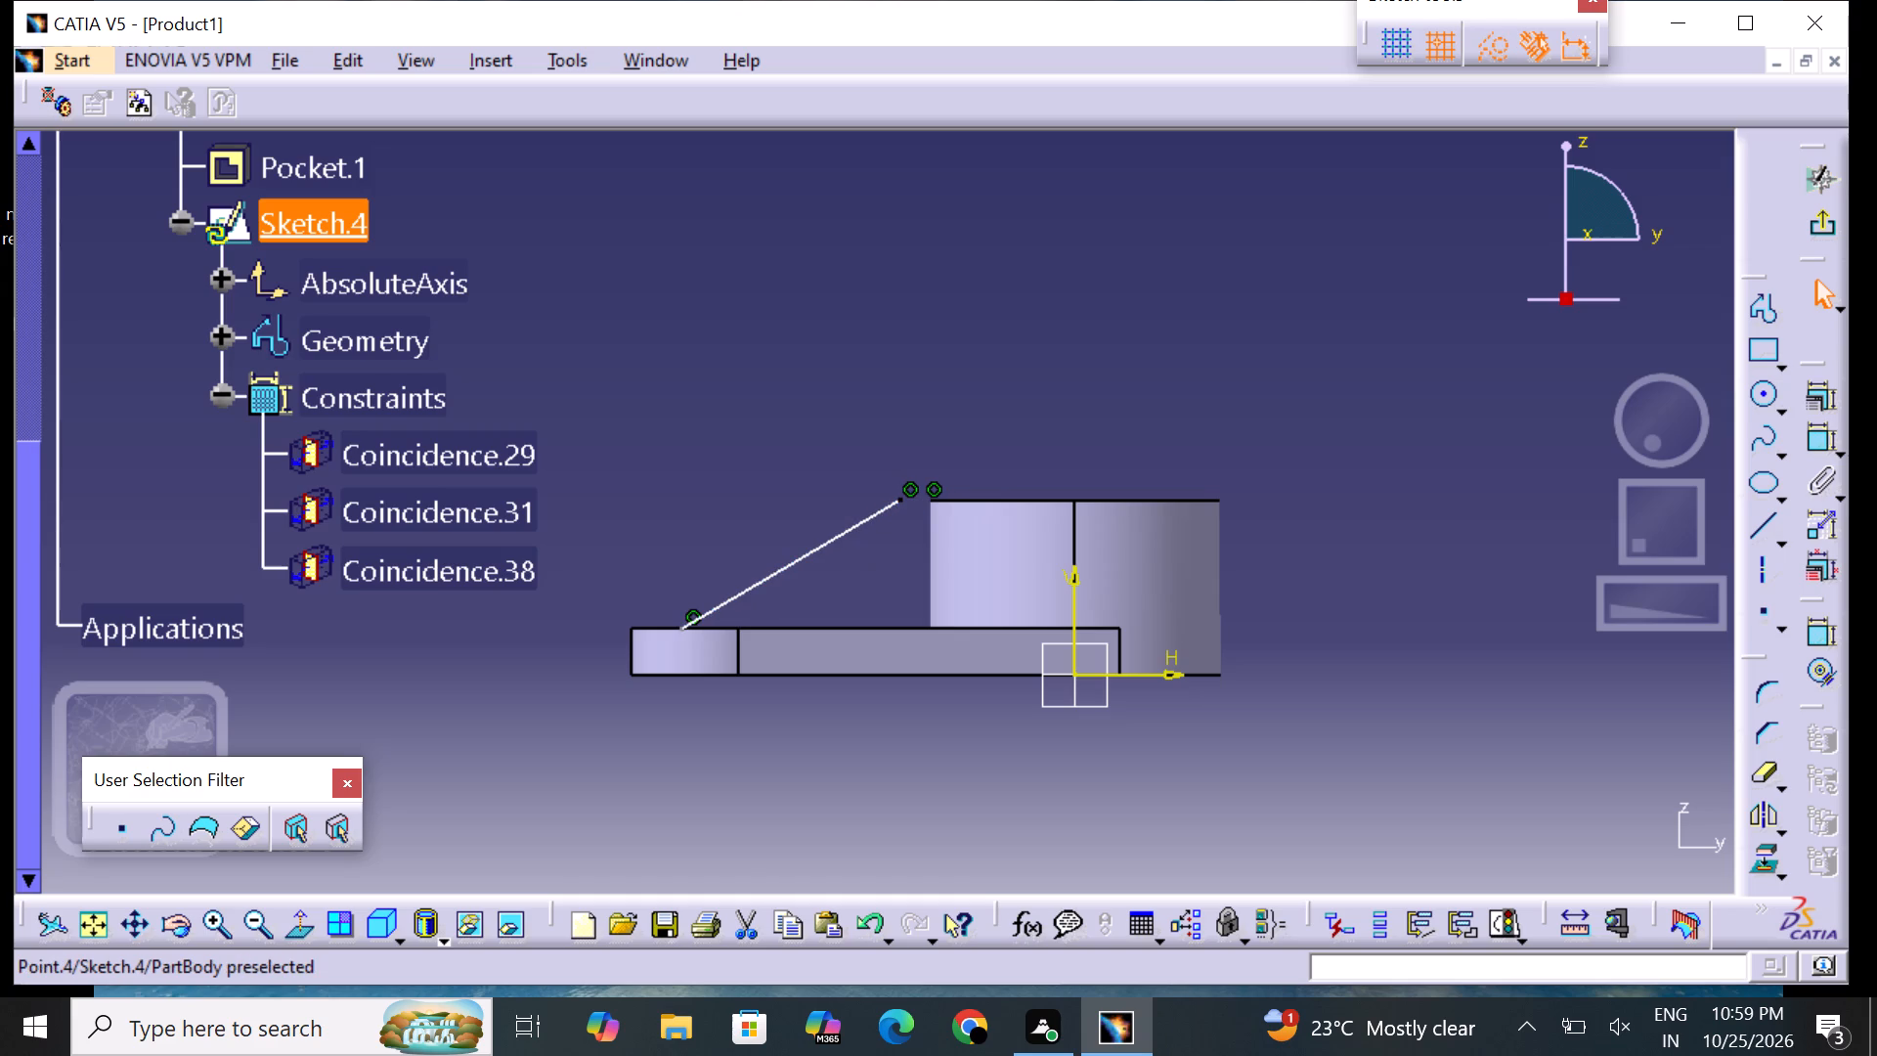
drag(900, 500, 925, 511)
drag(885, 507, 920, 513)
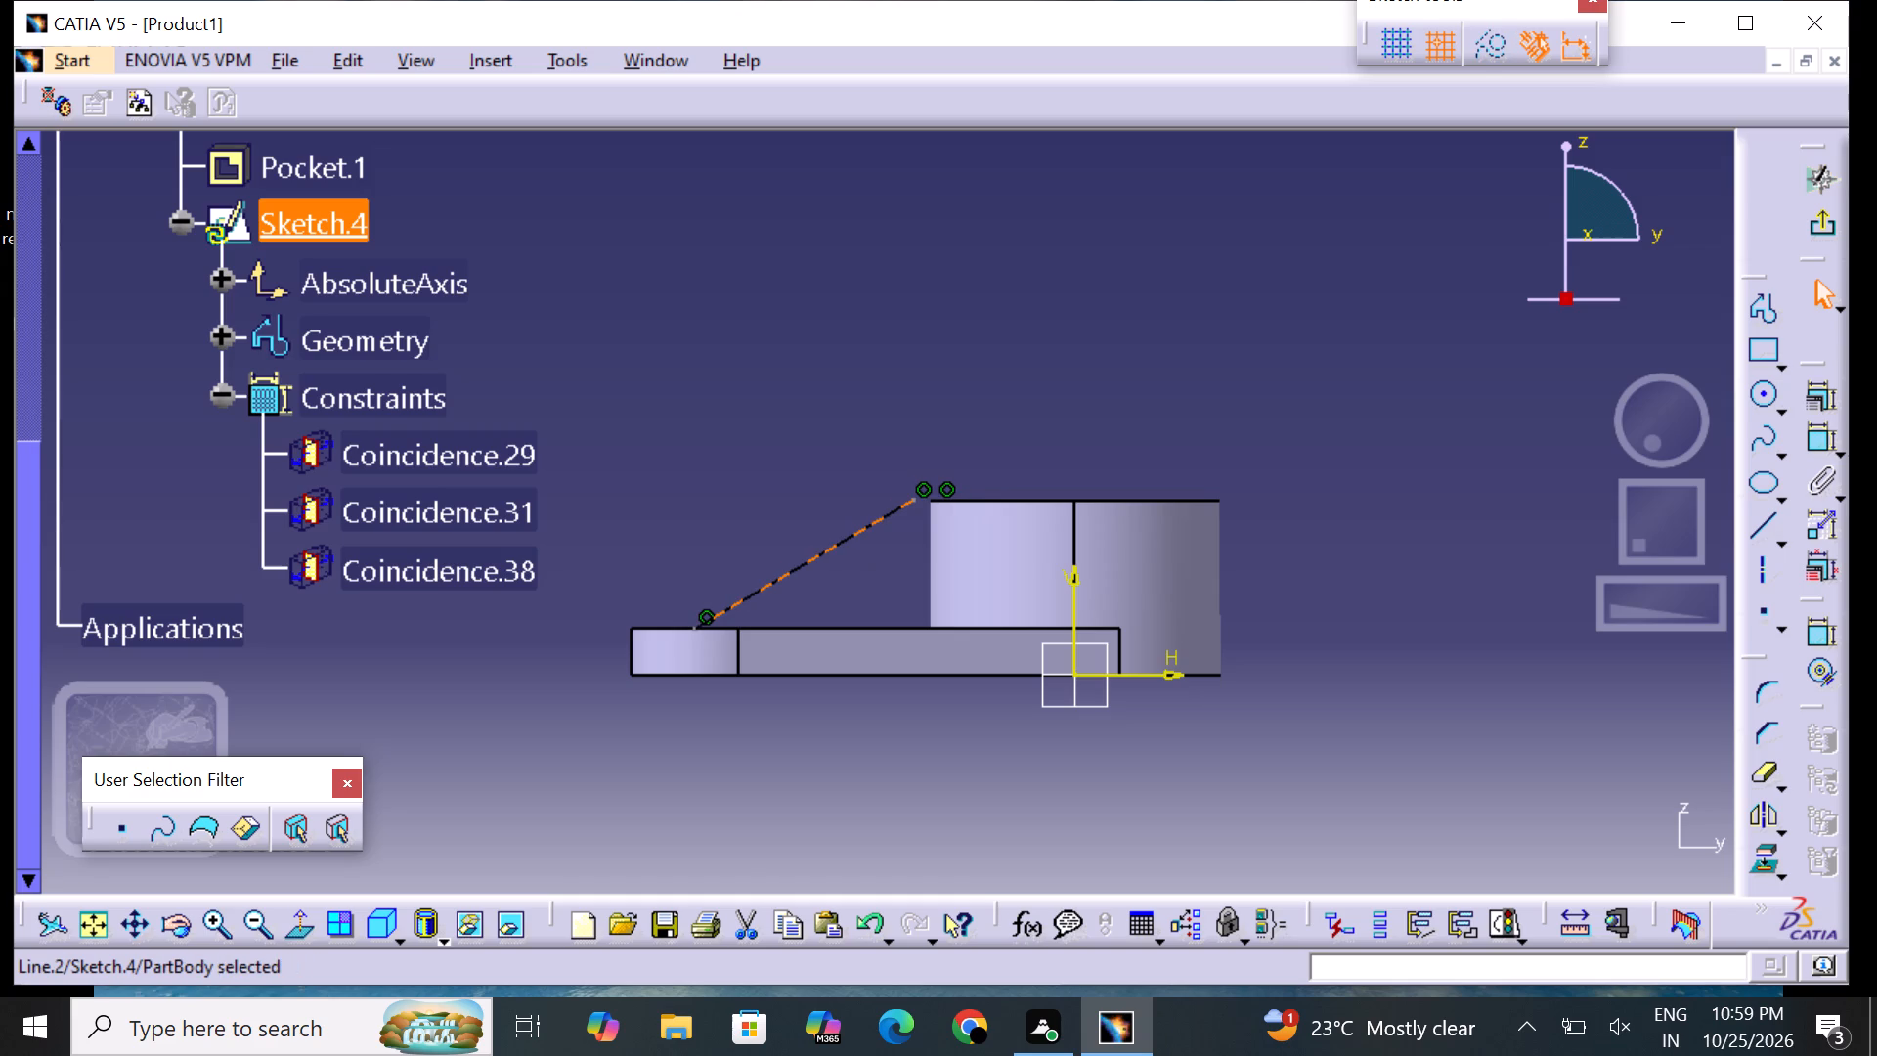
drag(891, 511, 916, 523)
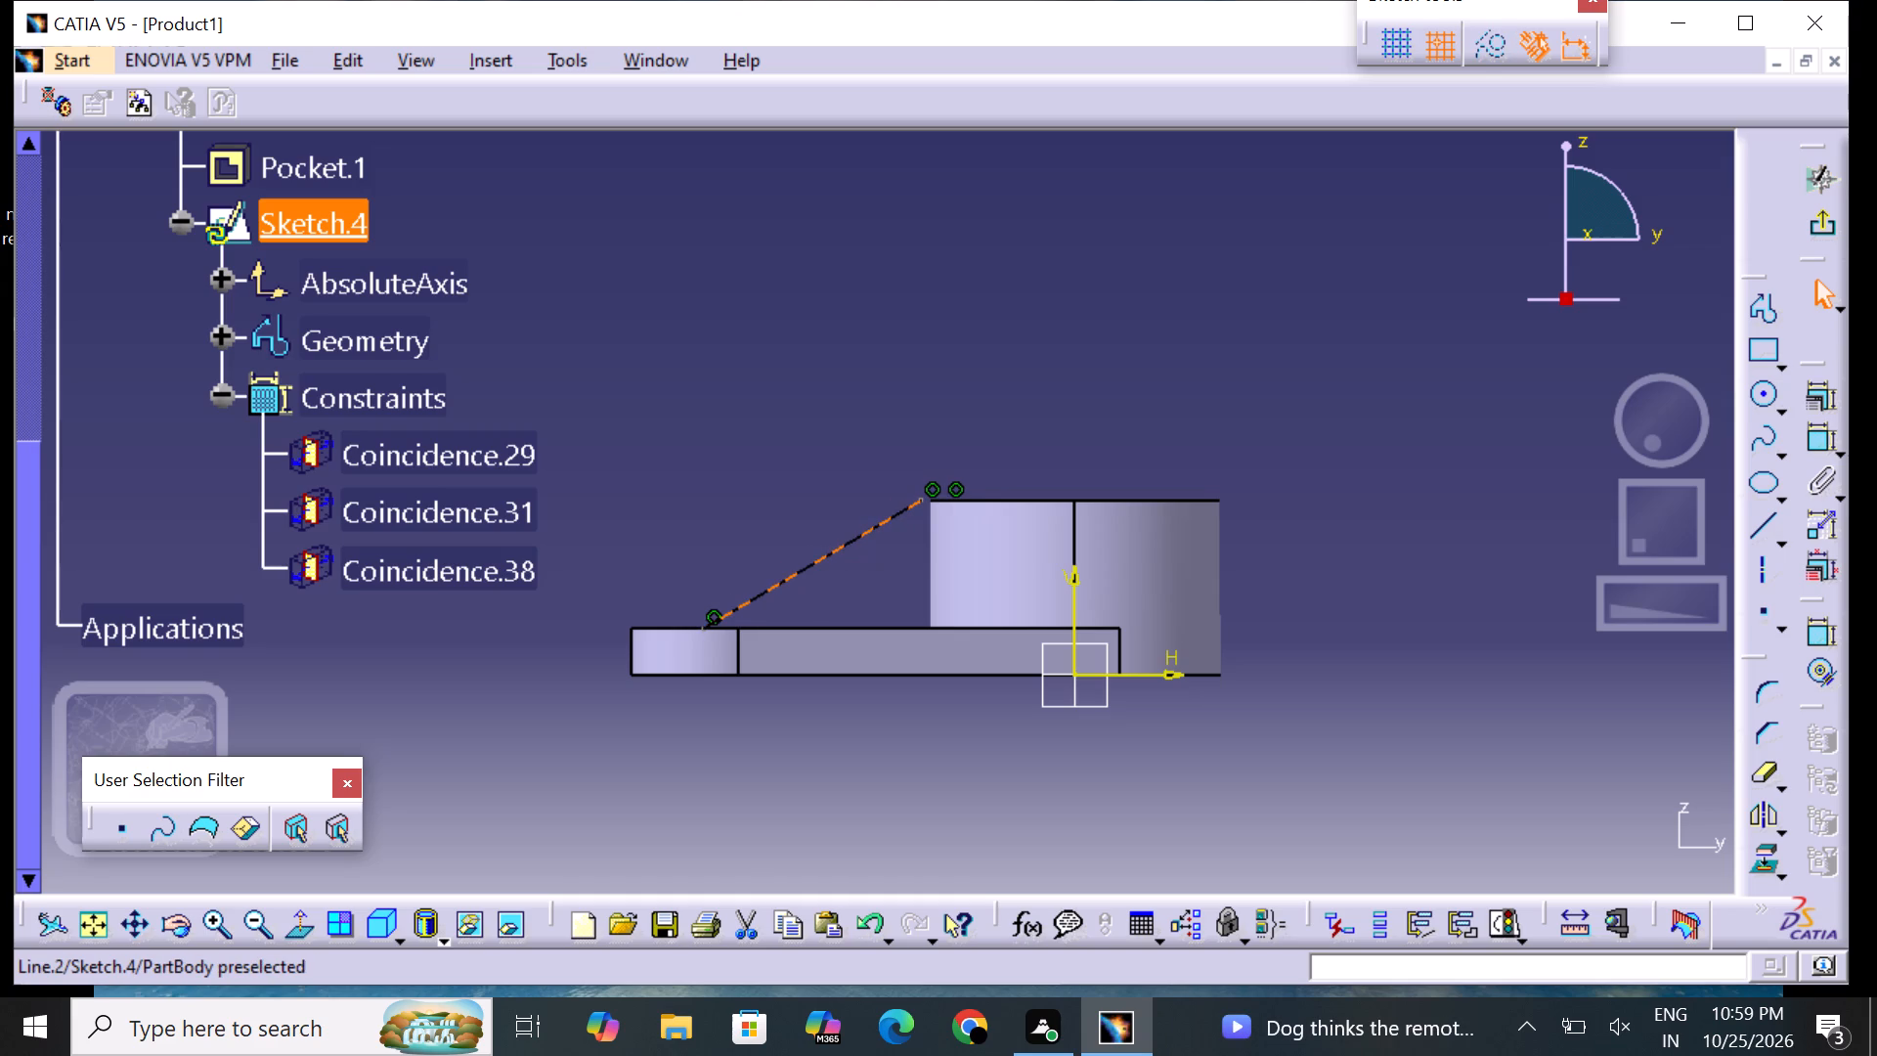
drag(898, 512, 931, 531)
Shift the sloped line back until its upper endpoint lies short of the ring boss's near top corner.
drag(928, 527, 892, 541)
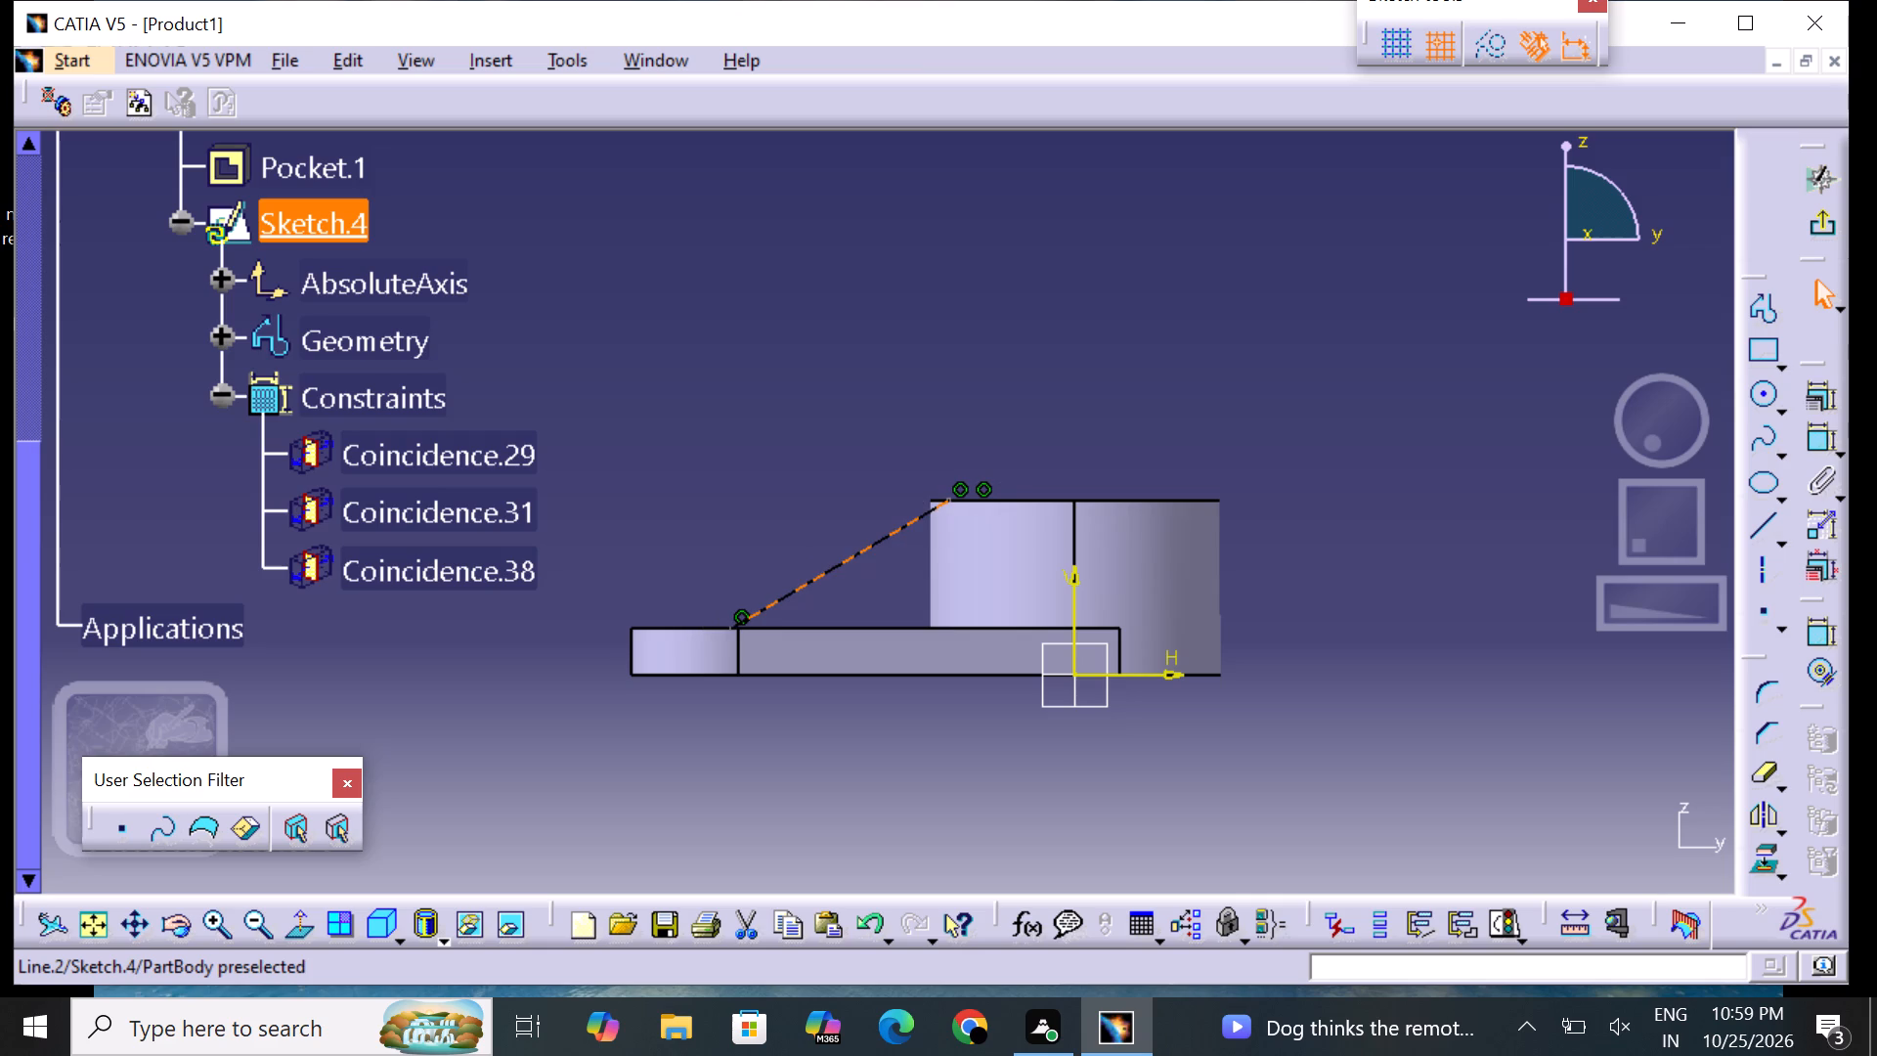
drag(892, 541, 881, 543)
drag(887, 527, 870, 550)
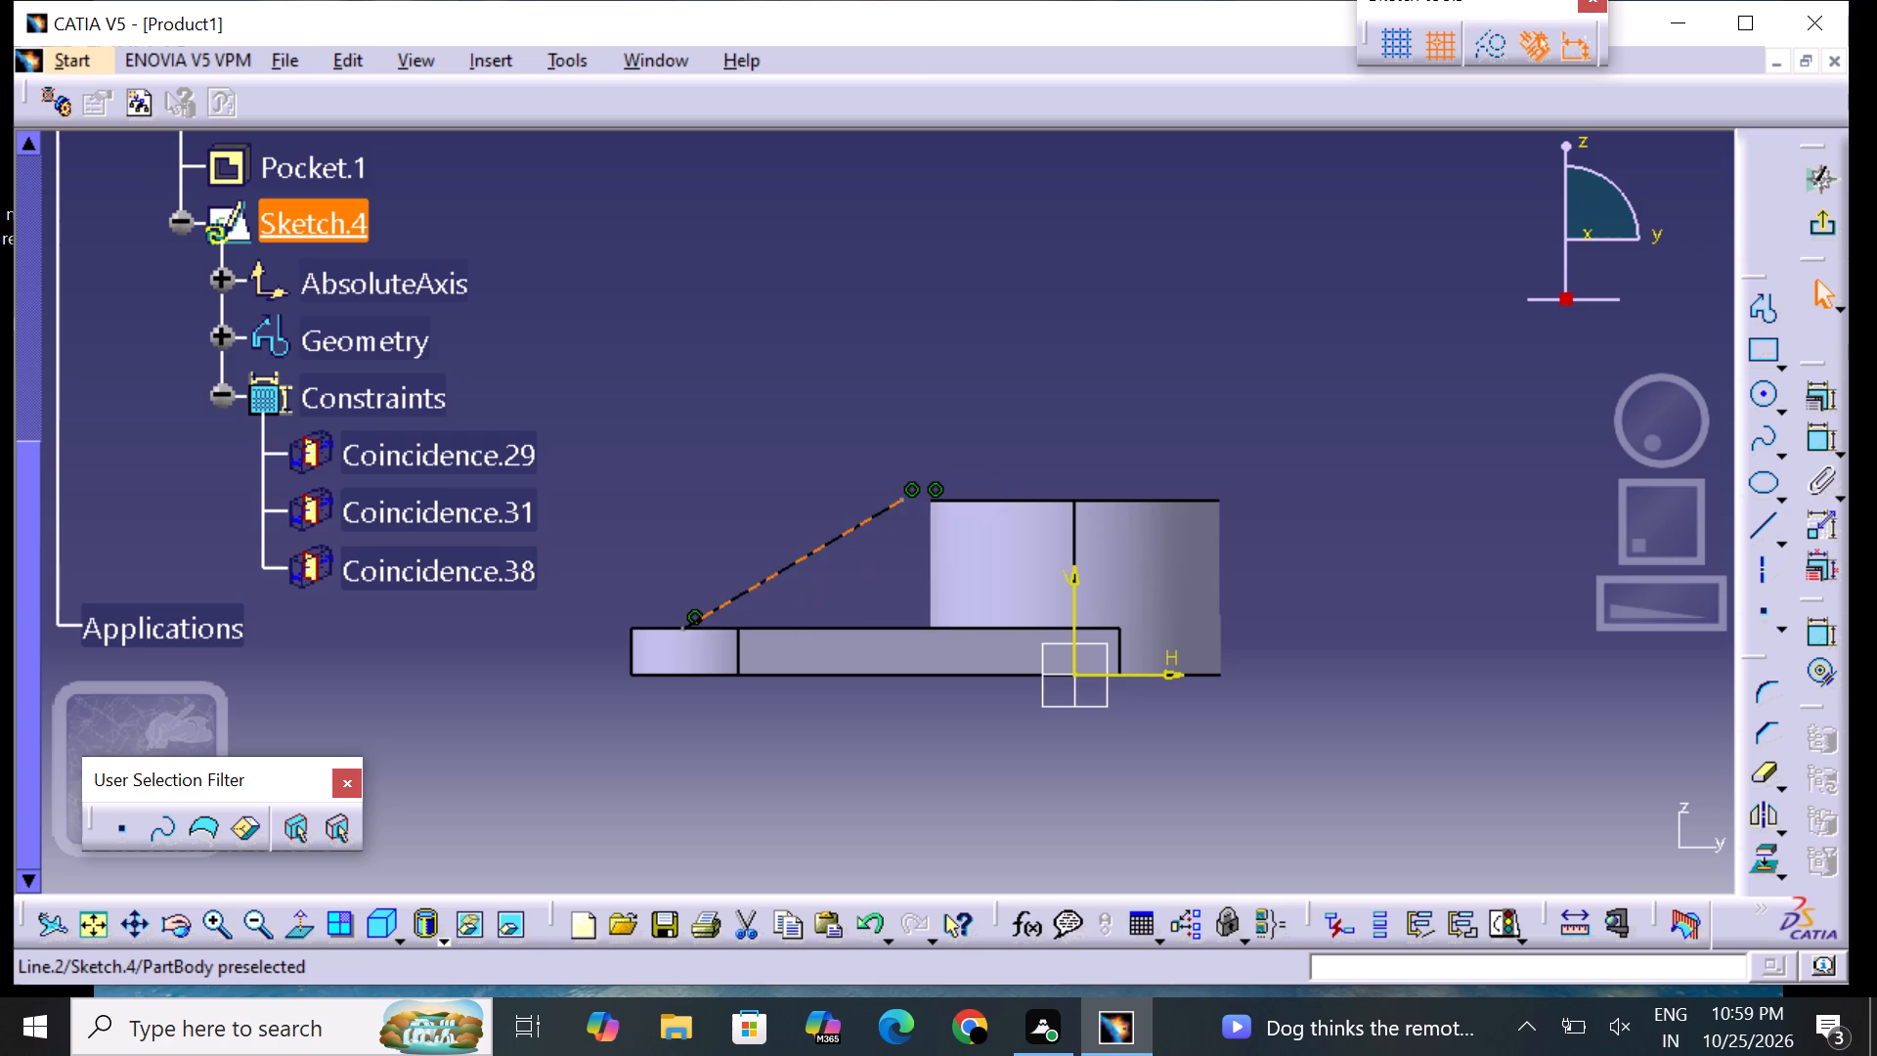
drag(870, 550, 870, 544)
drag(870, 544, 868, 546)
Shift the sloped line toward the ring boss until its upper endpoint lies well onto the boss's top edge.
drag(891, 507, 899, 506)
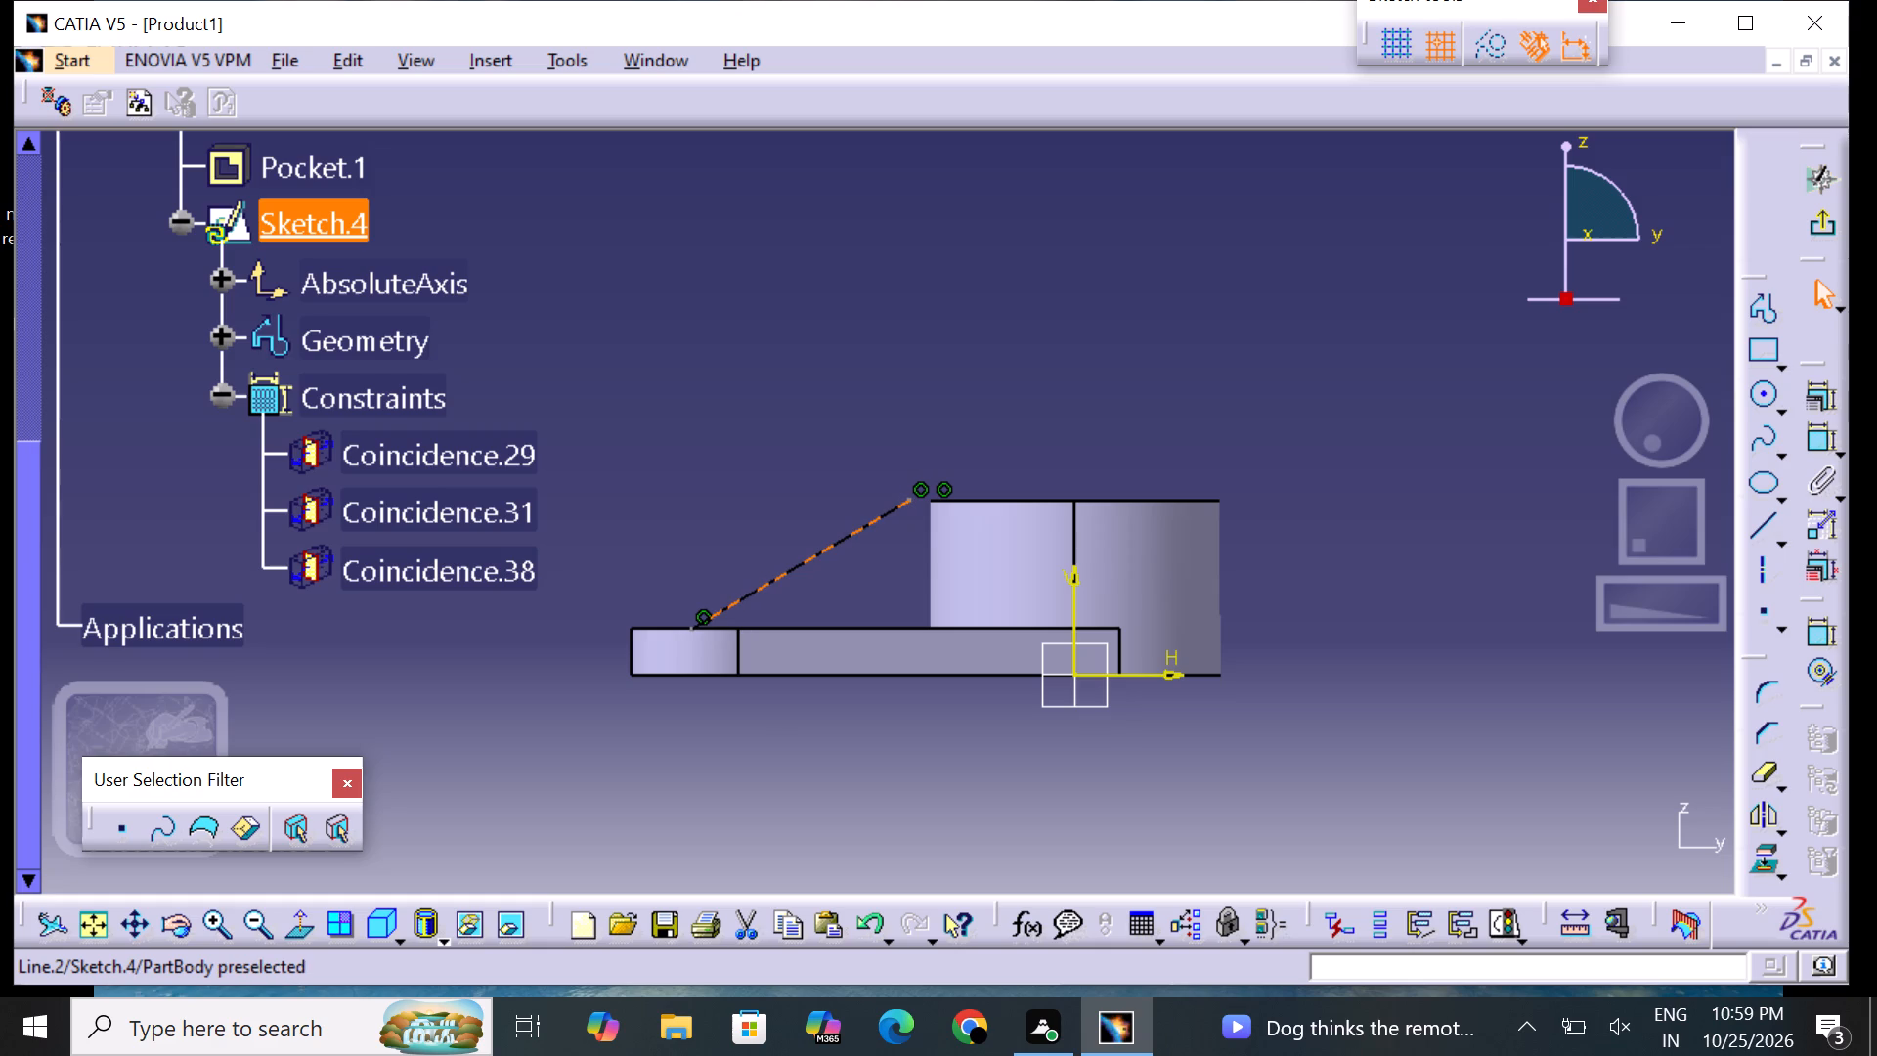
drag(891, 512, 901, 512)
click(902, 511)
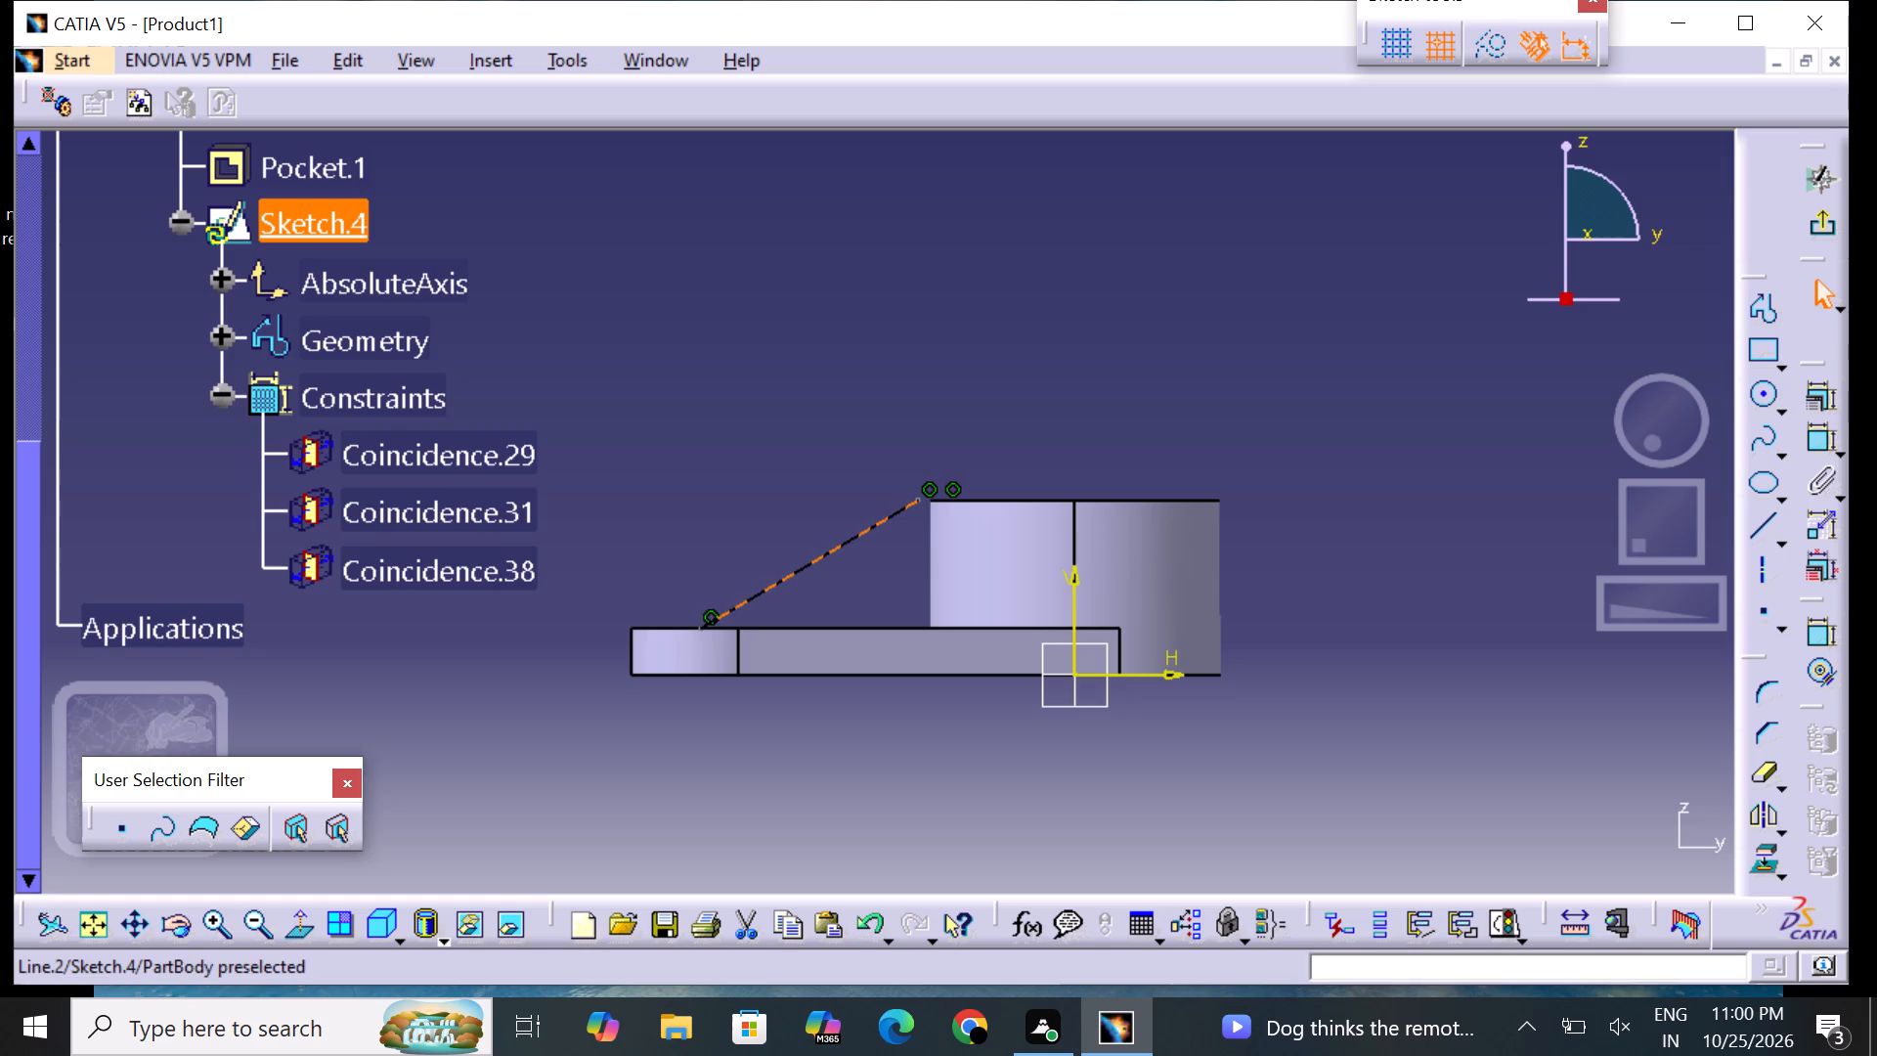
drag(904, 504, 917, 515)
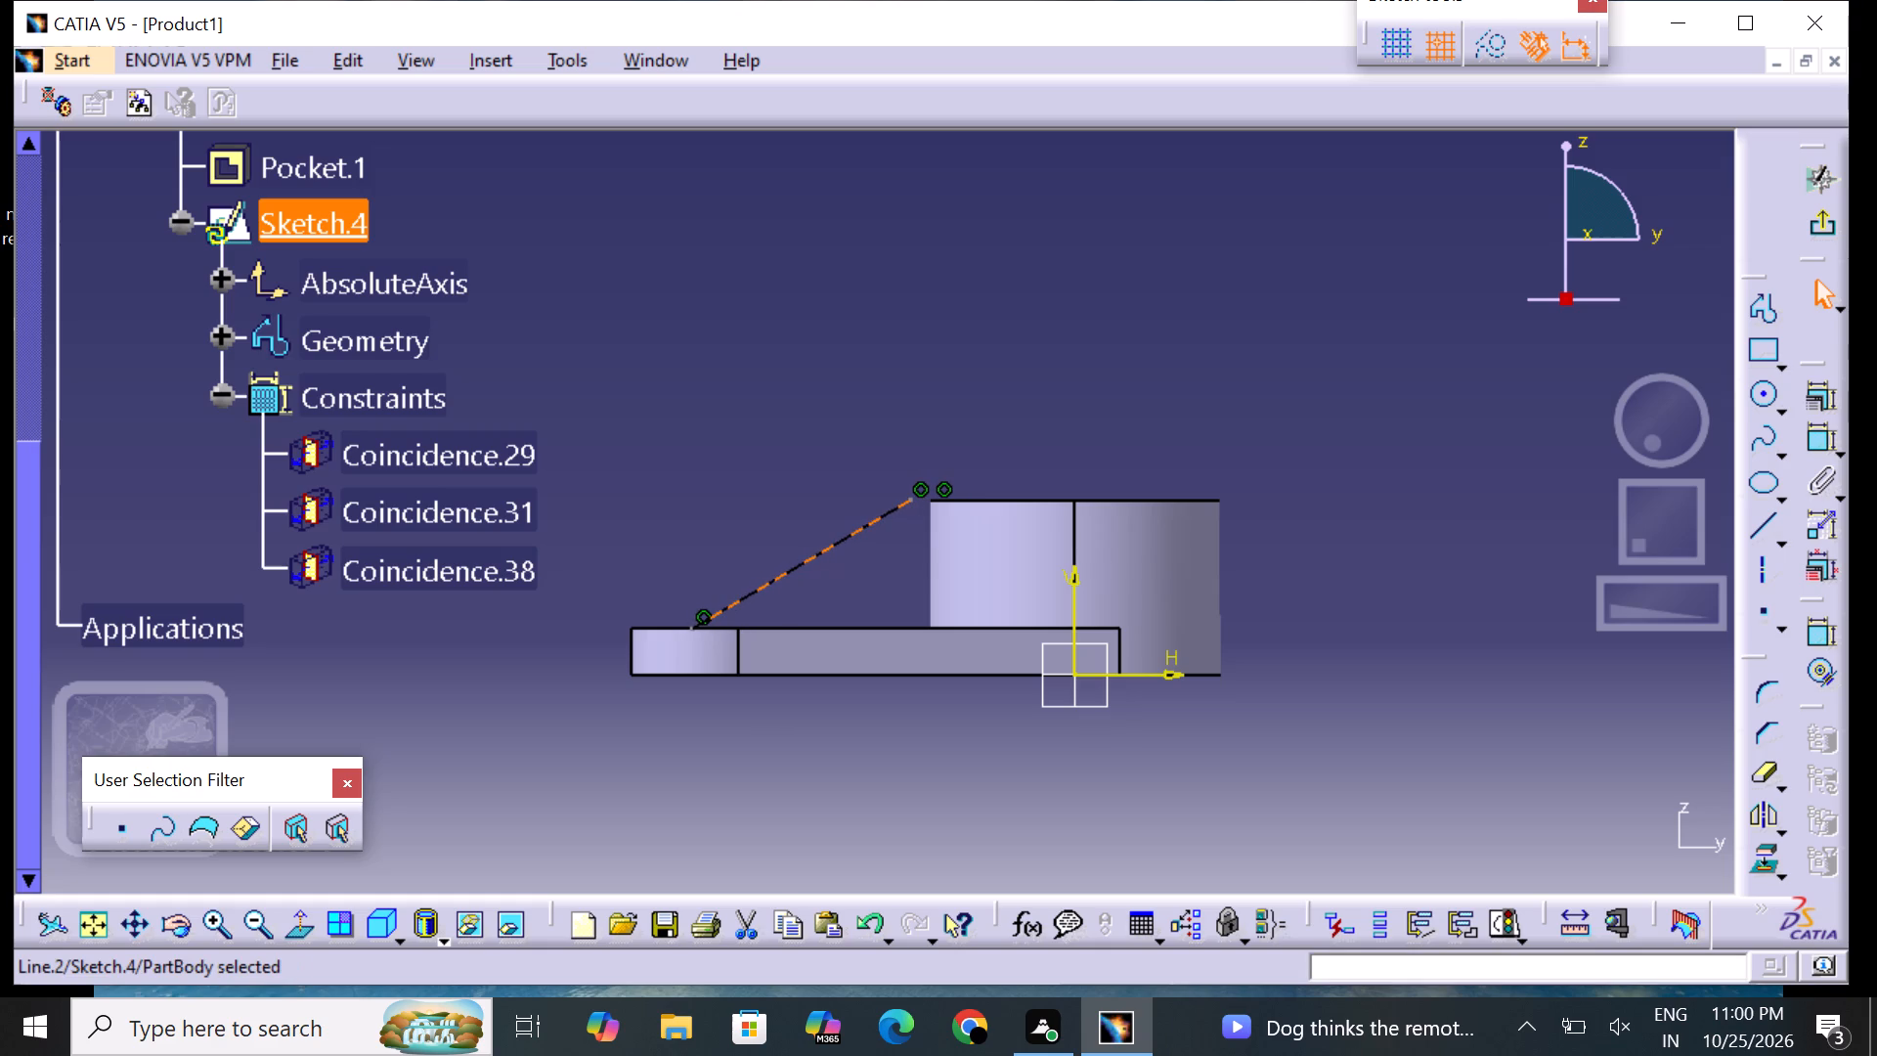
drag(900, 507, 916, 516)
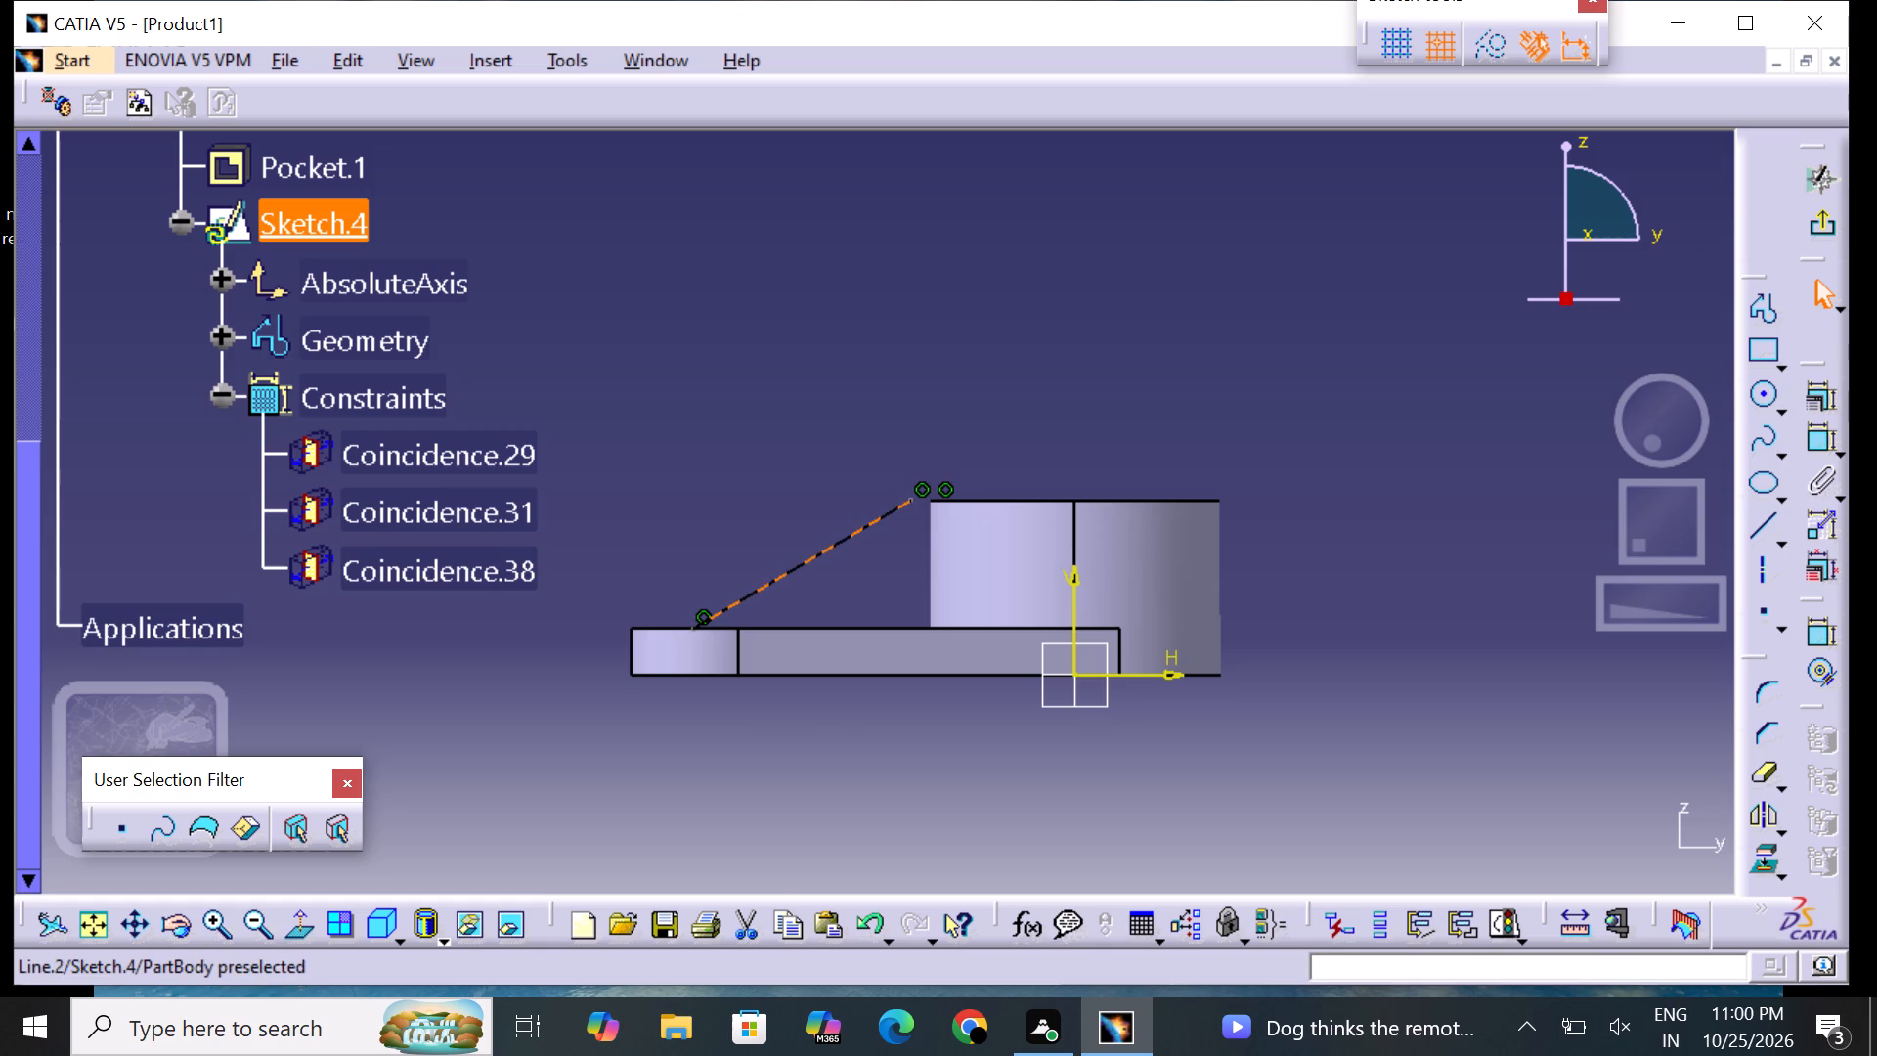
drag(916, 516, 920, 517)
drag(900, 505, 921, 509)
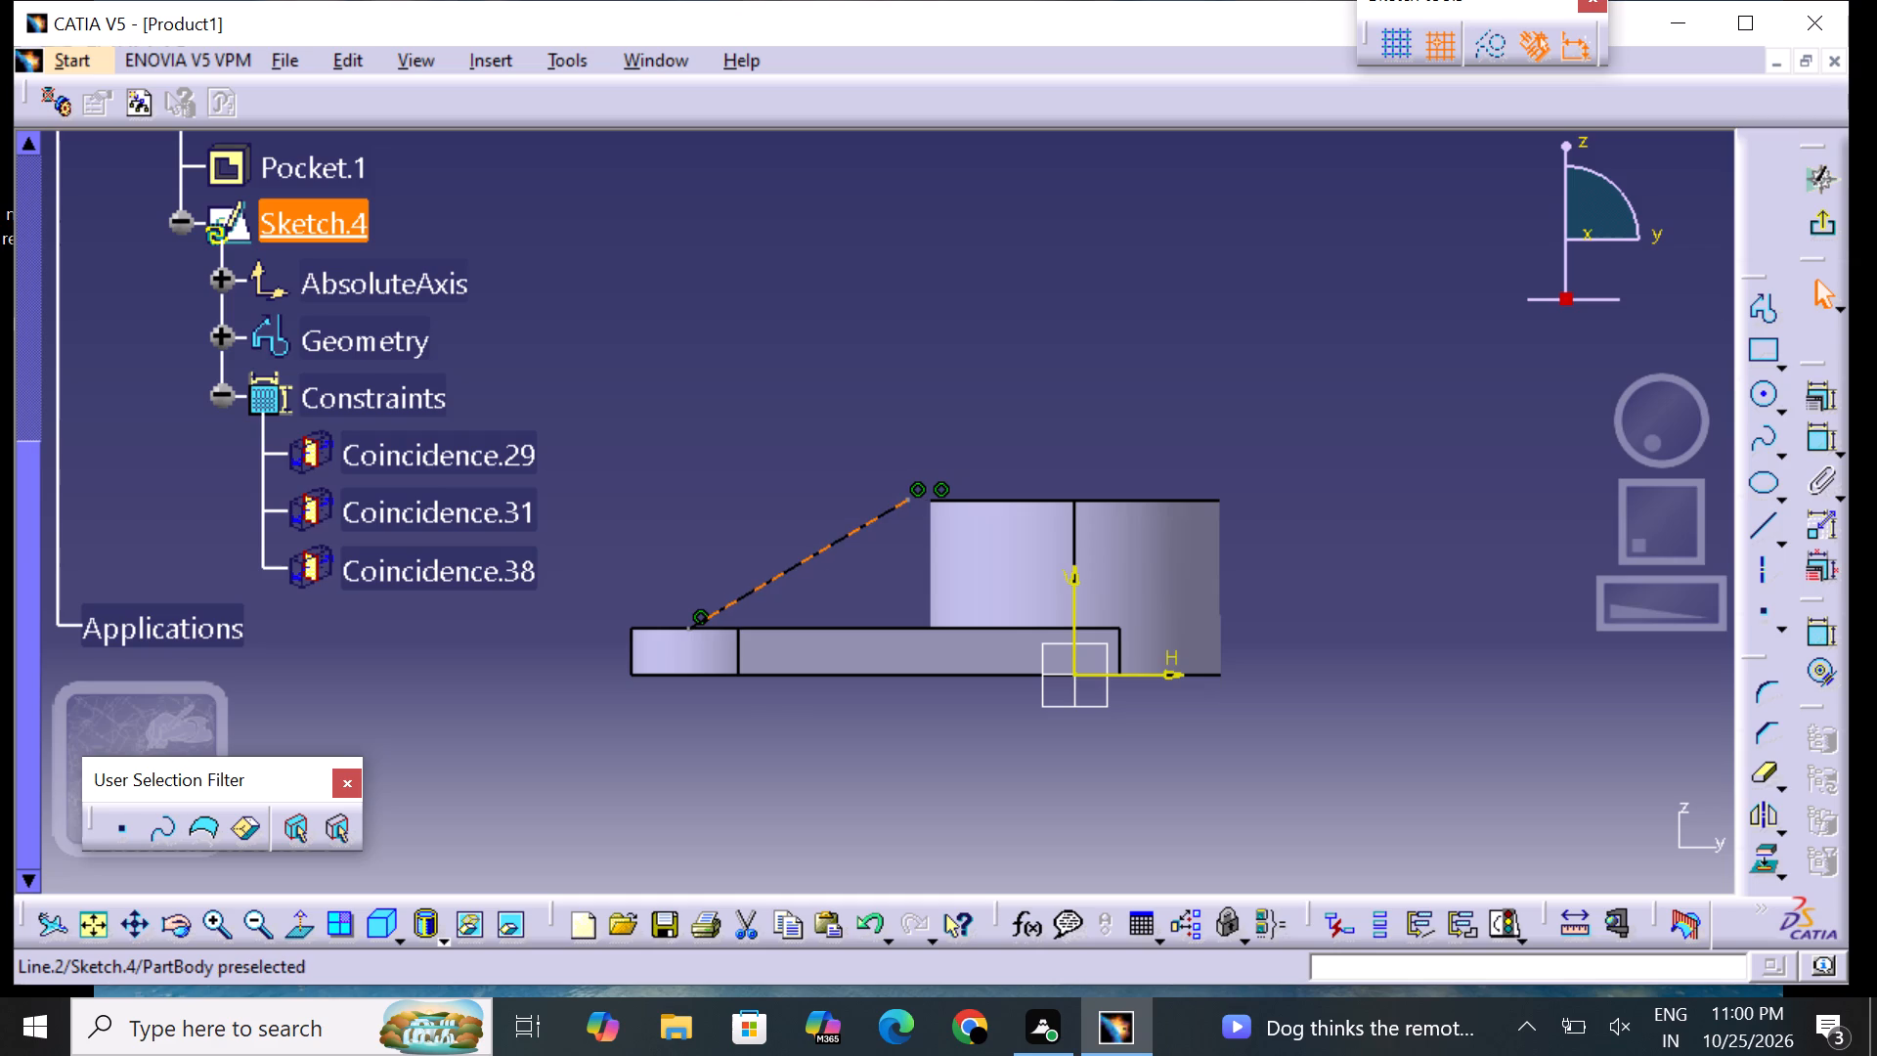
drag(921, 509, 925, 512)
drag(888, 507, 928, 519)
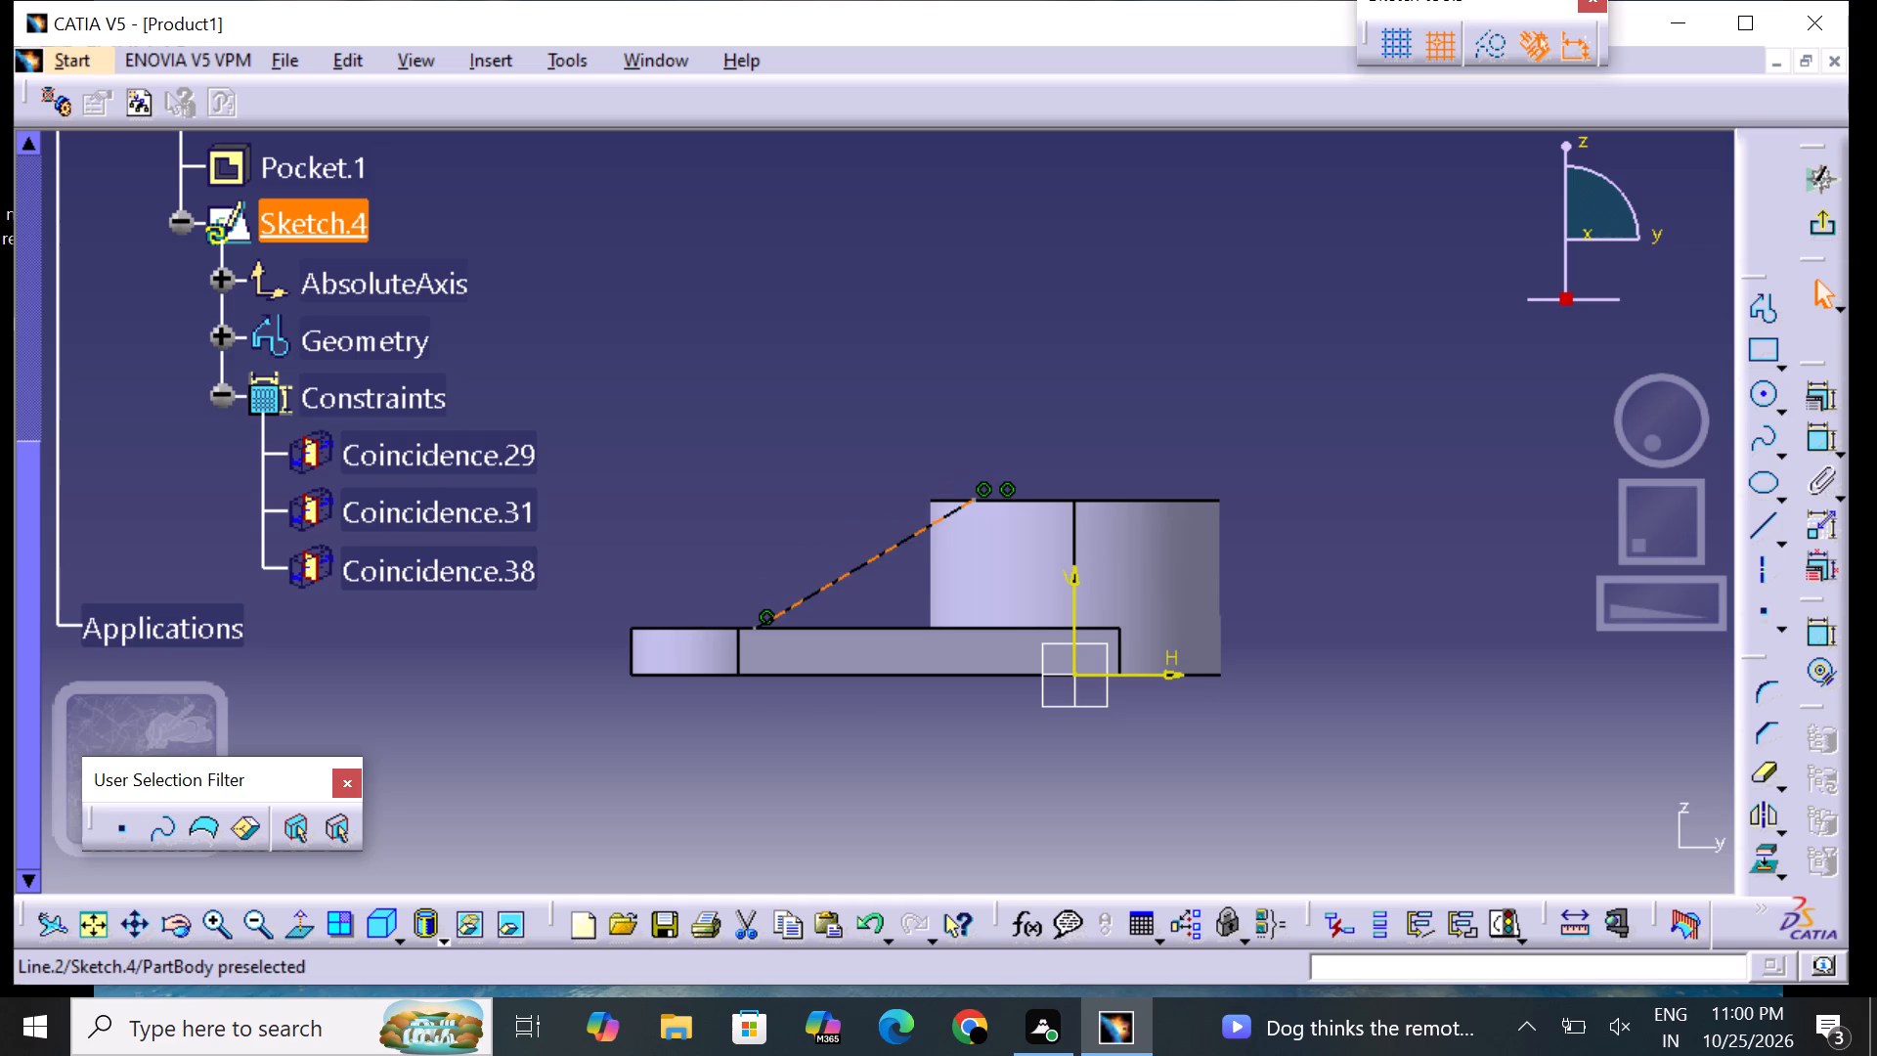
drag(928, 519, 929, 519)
Shift the sloped line back so its upper endpoint sits near the ring boss's near top corner, and deselect it.
drag(918, 530, 905, 530)
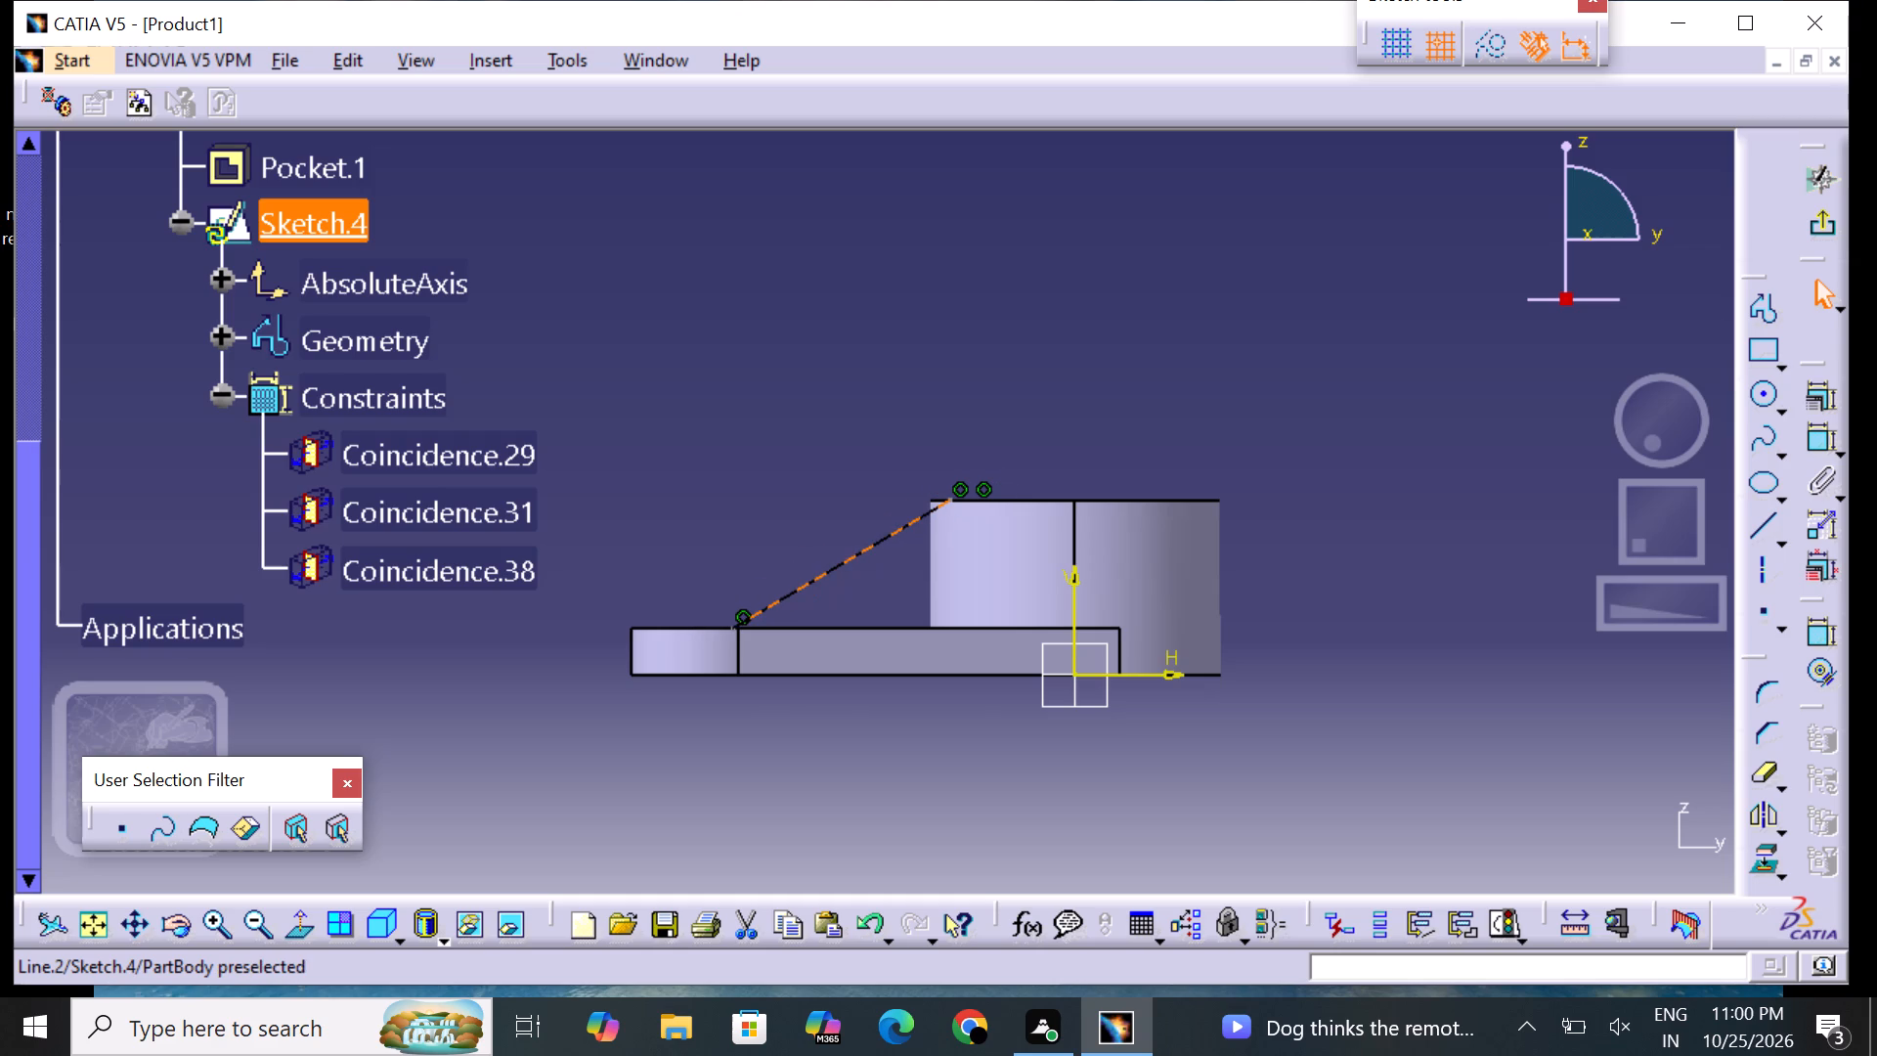
drag(905, 530, 883, 534)
drag(903, 531, 894, 532)
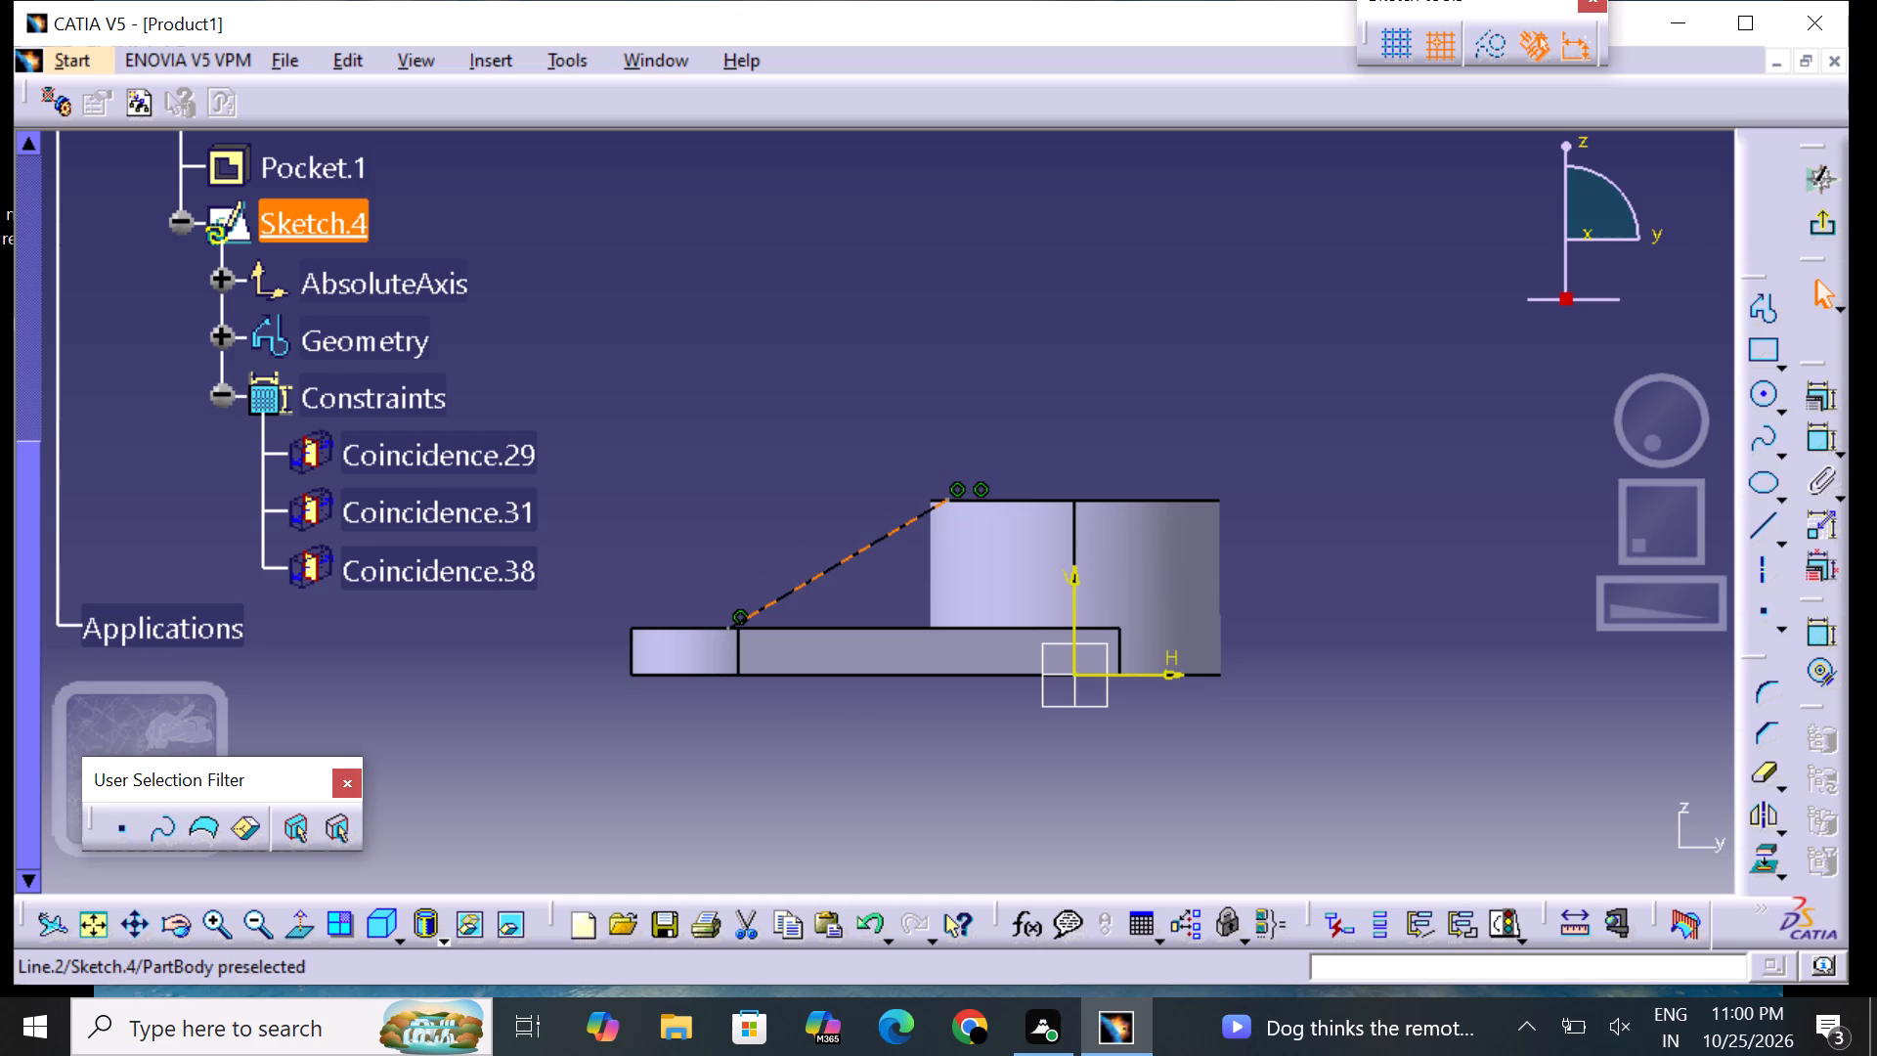
drag(894, 532, 876, 536)
drag(876, 536, 876, 537)
drag(894, 529, 874, 524)
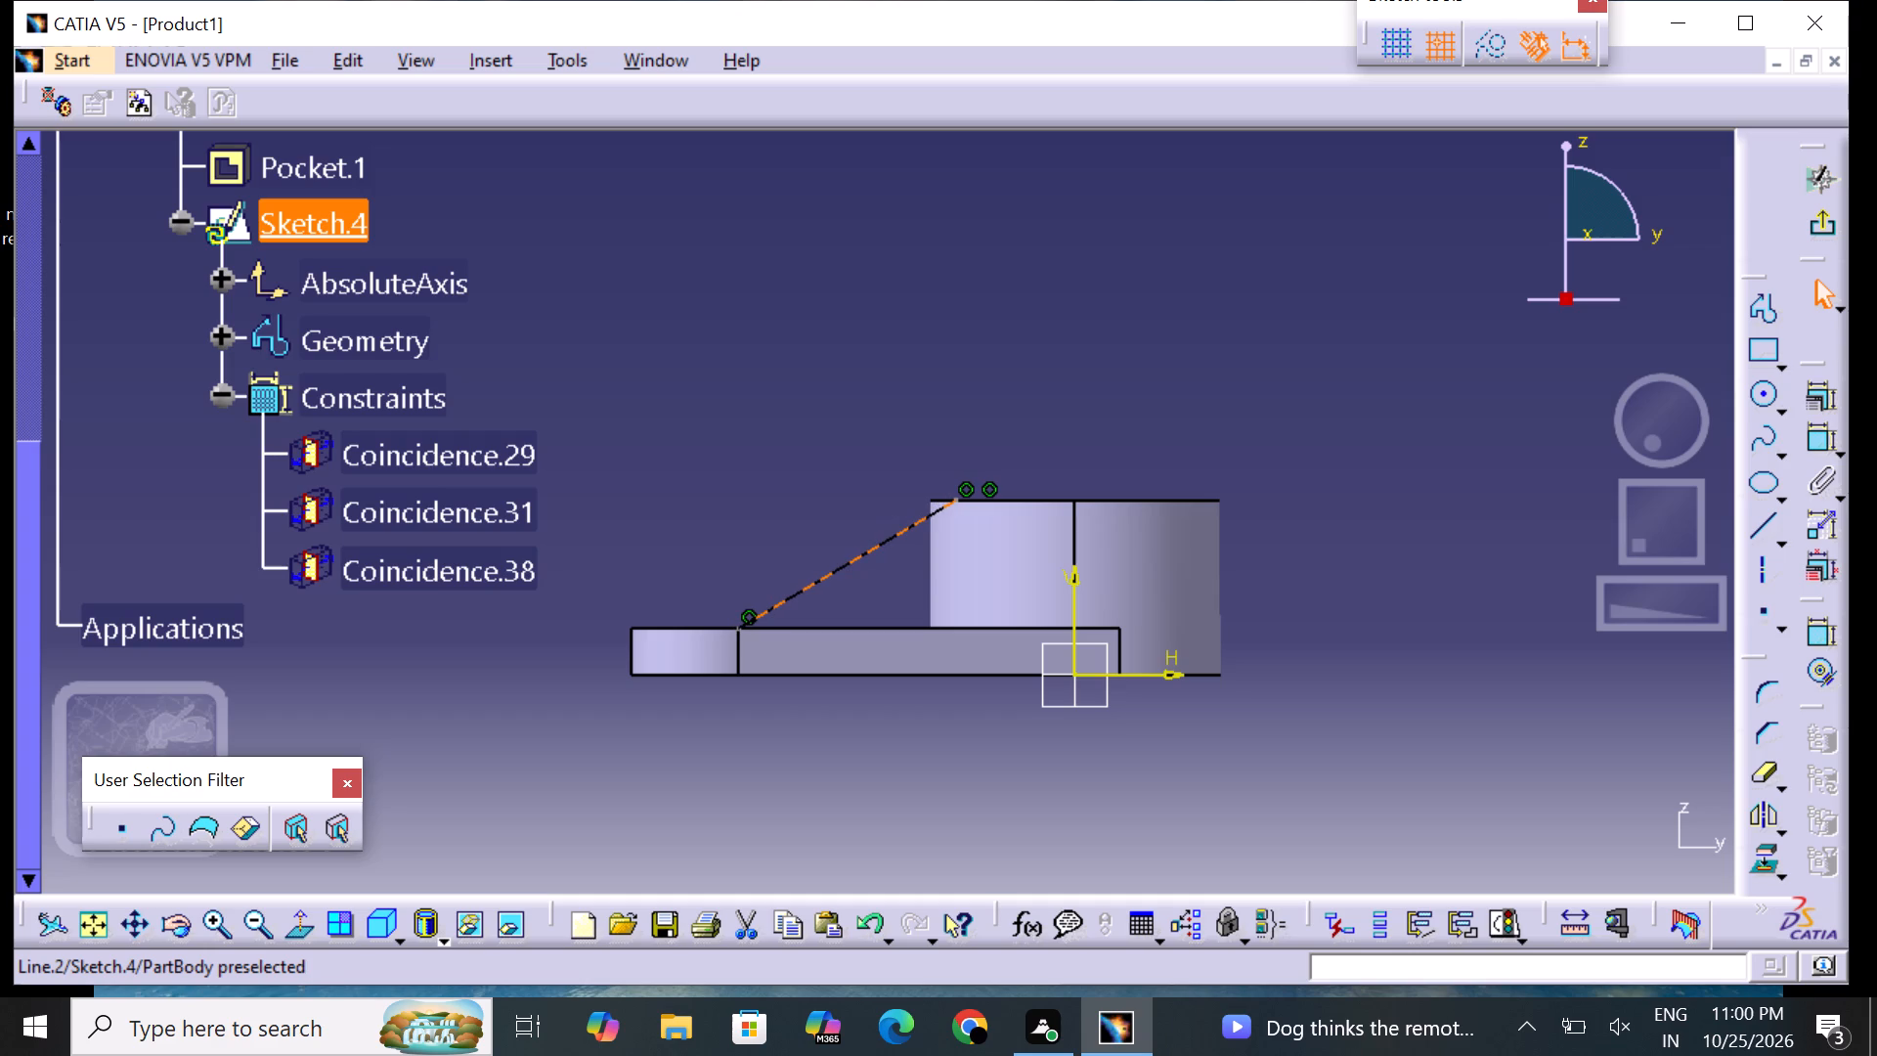
drag(874, 524, 874, 518)
drag(915, 522, 909, 527)
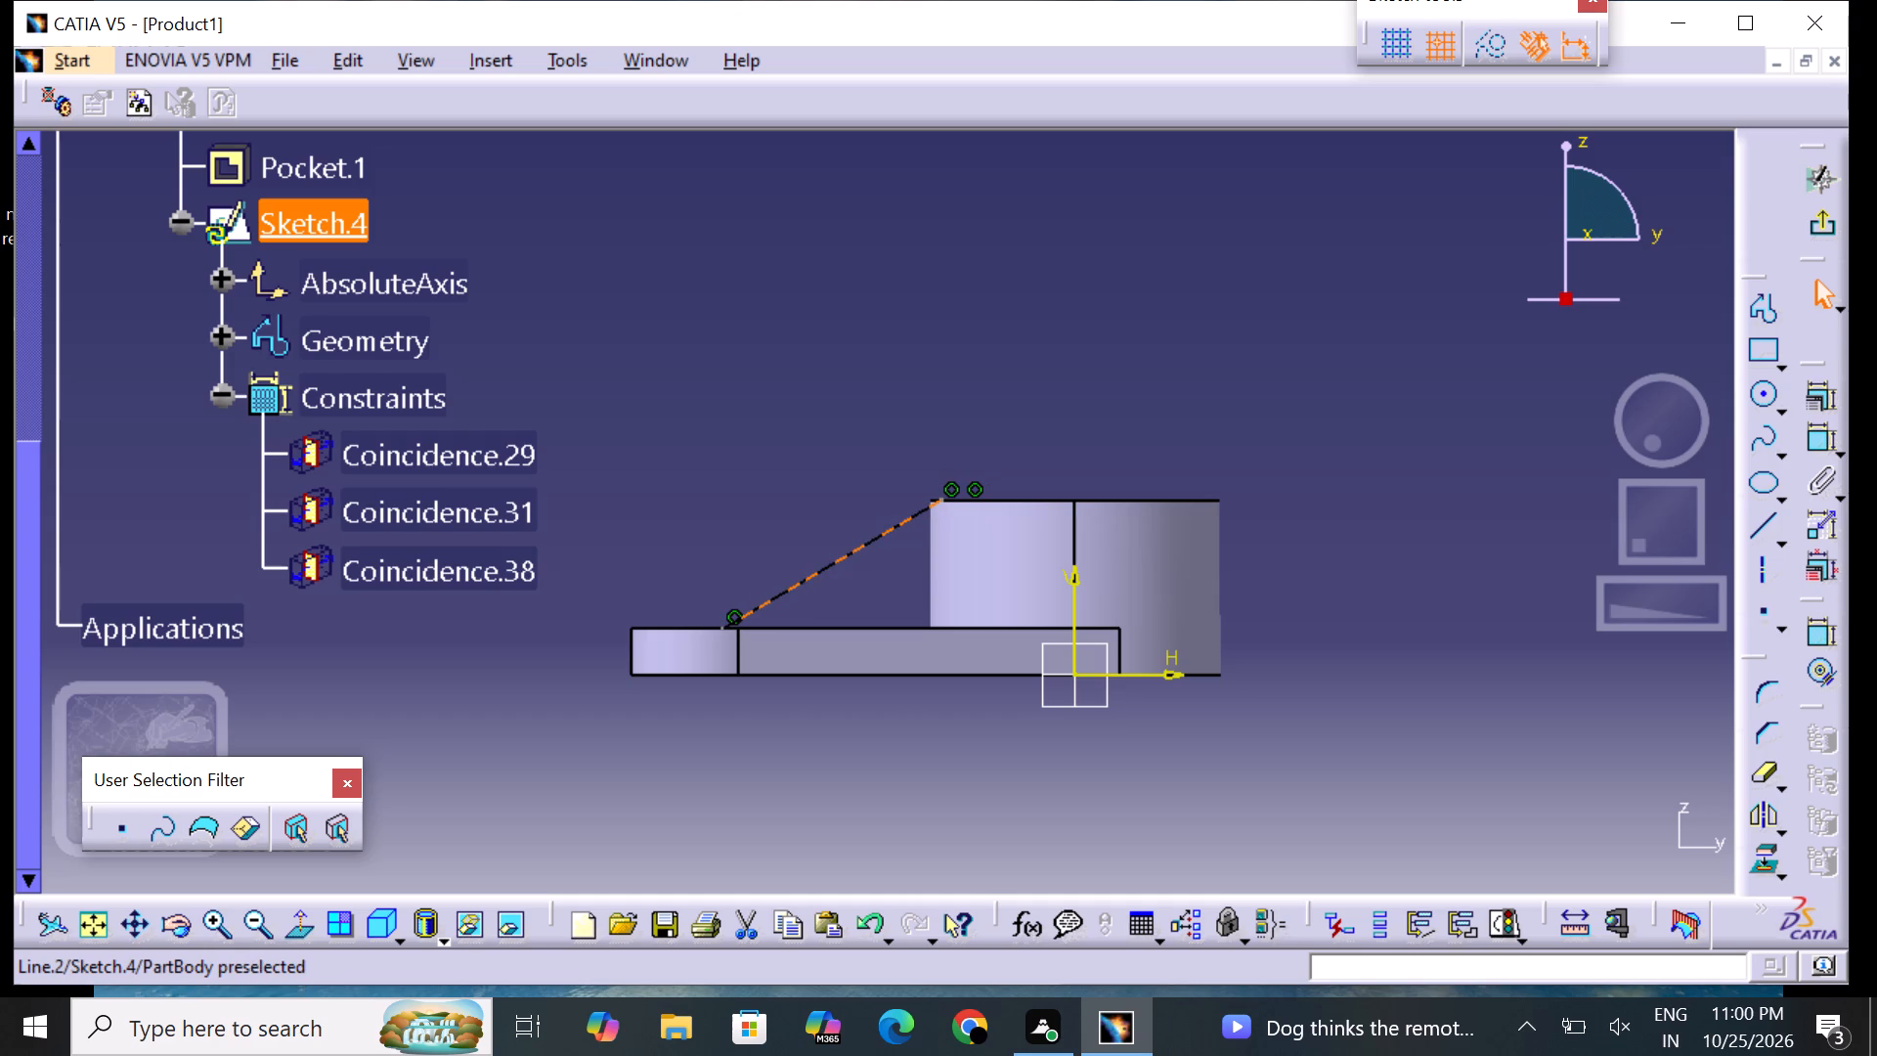
drag(909, 527, 892, 520)
click(1022, 456)
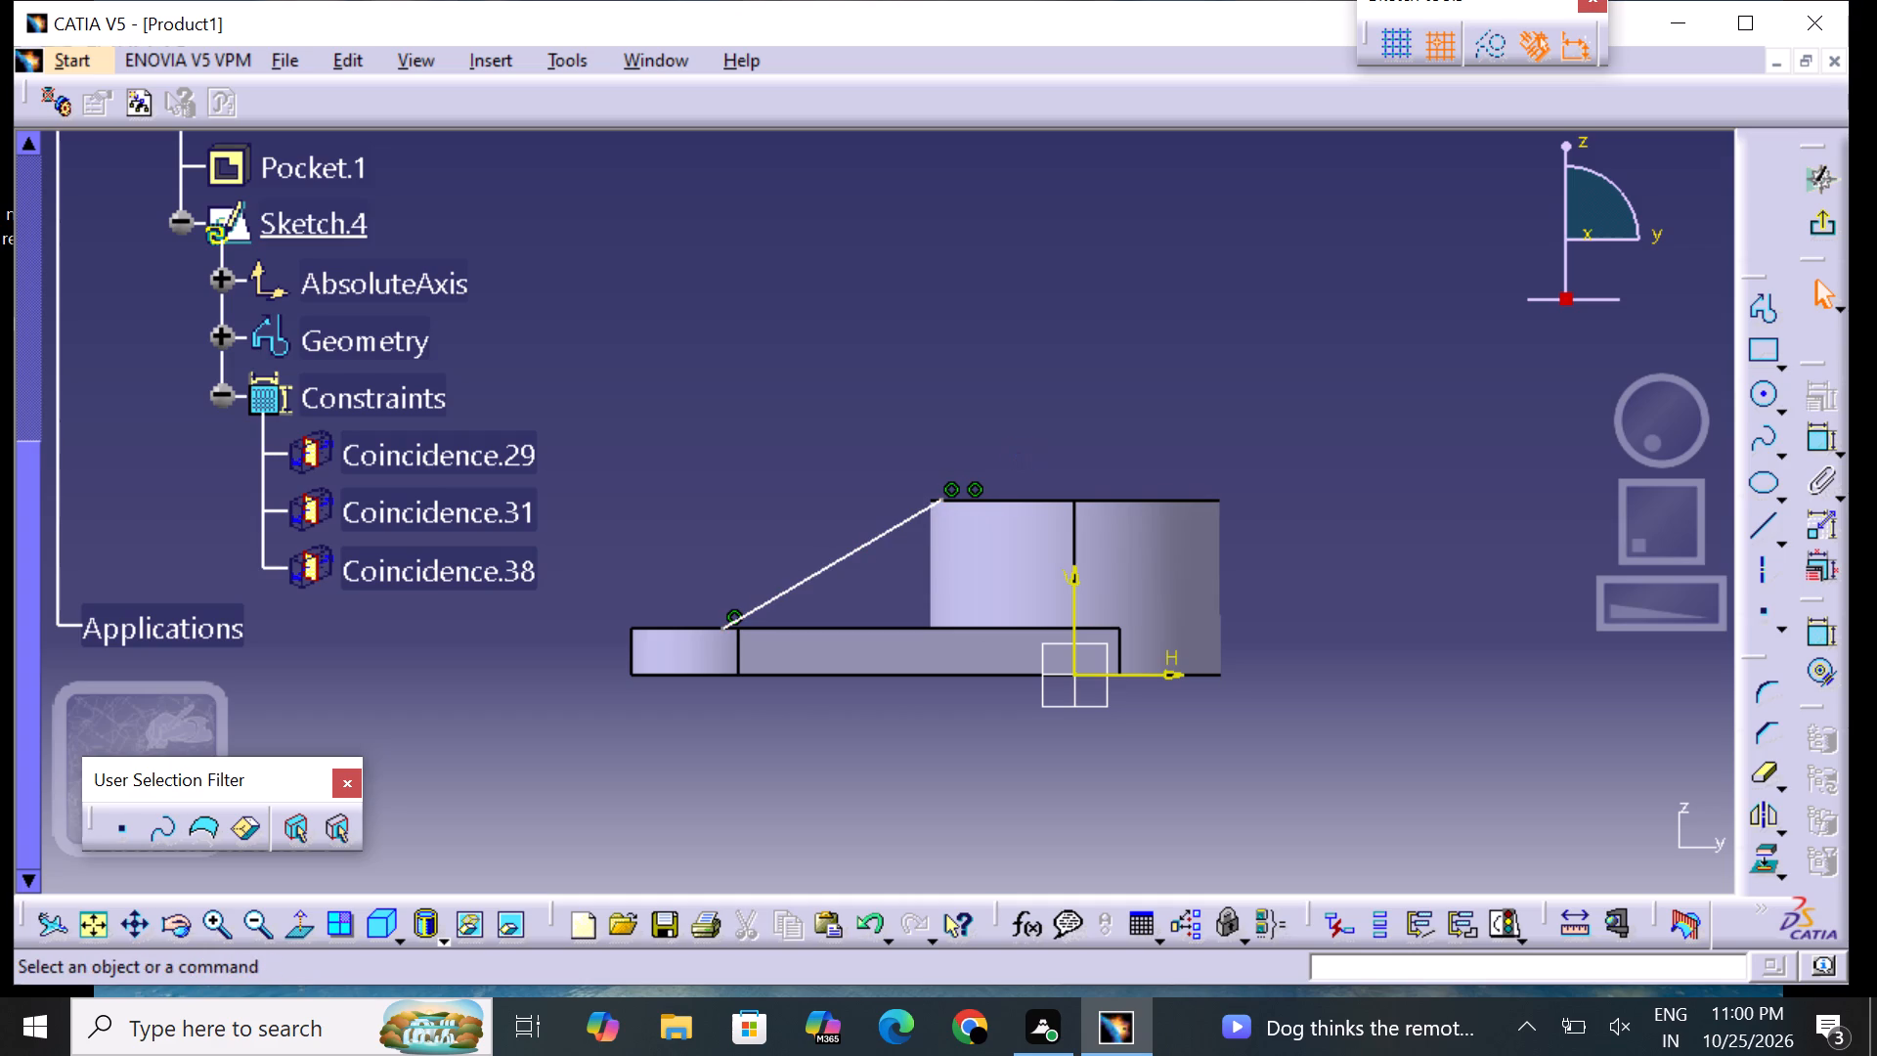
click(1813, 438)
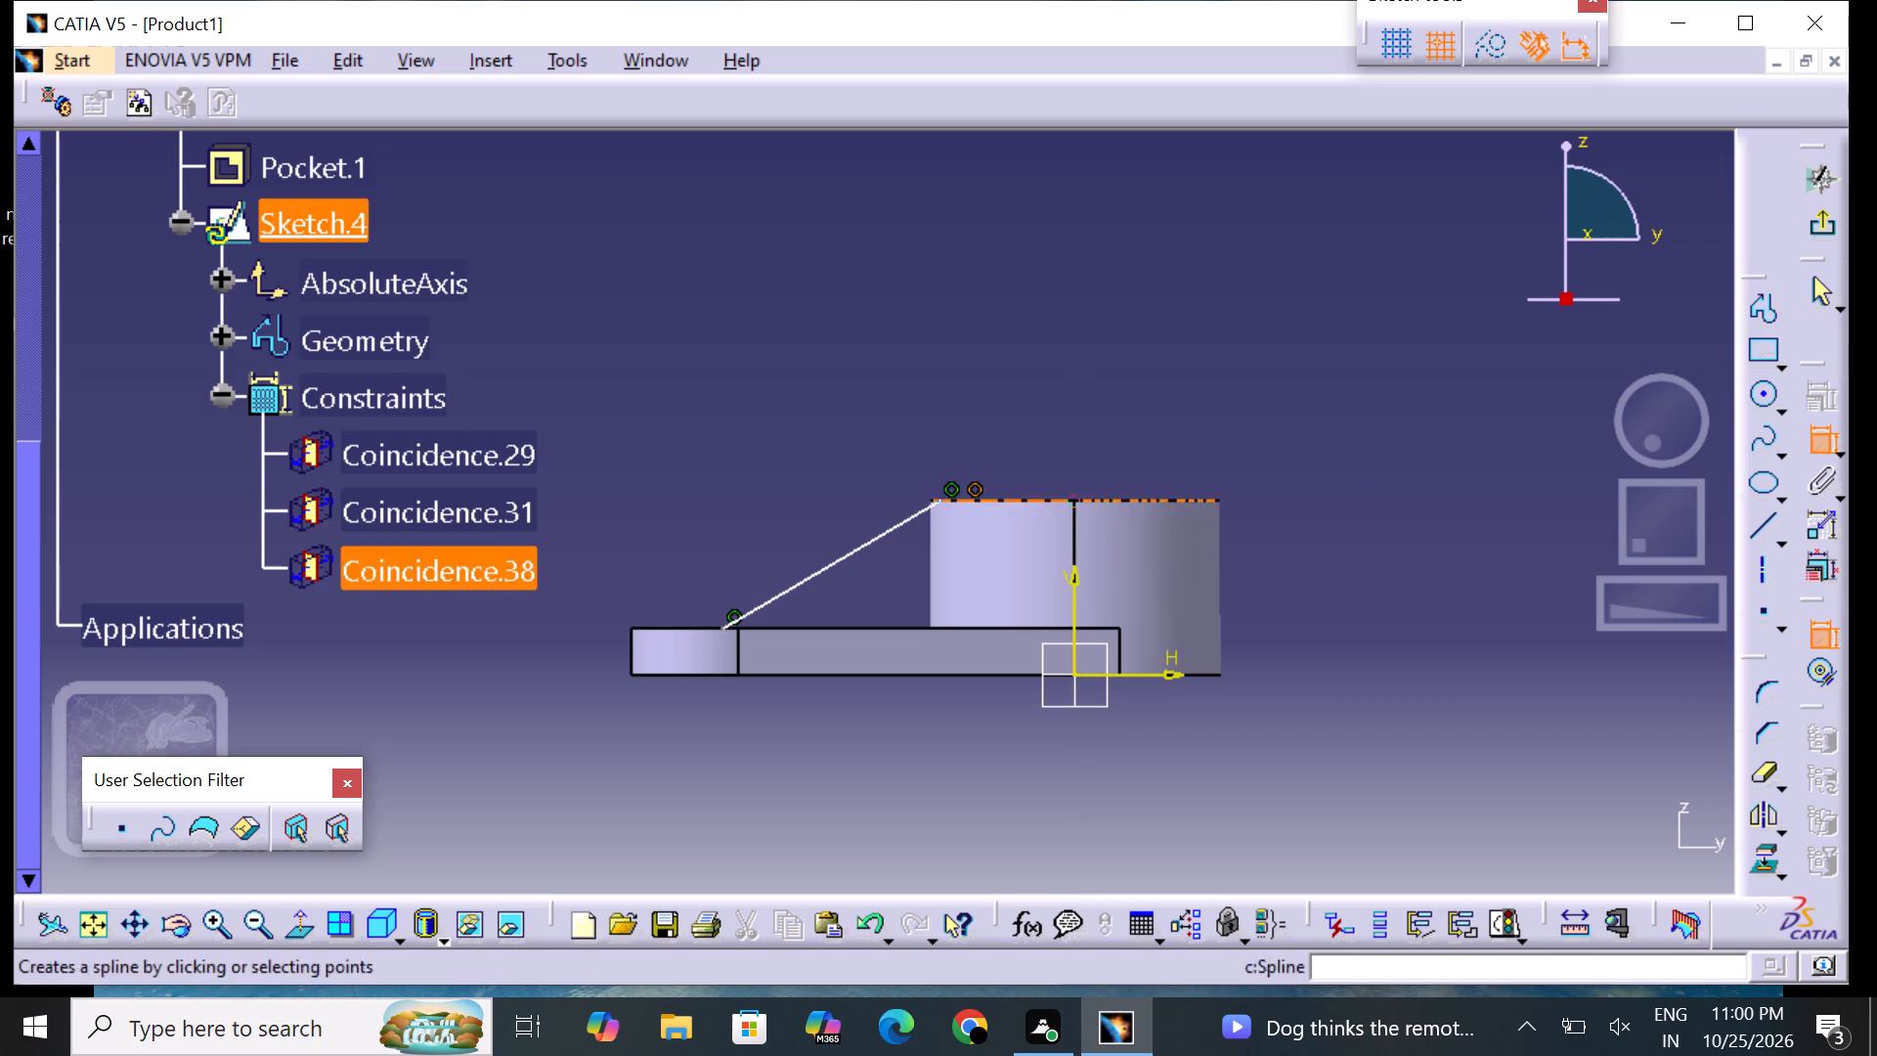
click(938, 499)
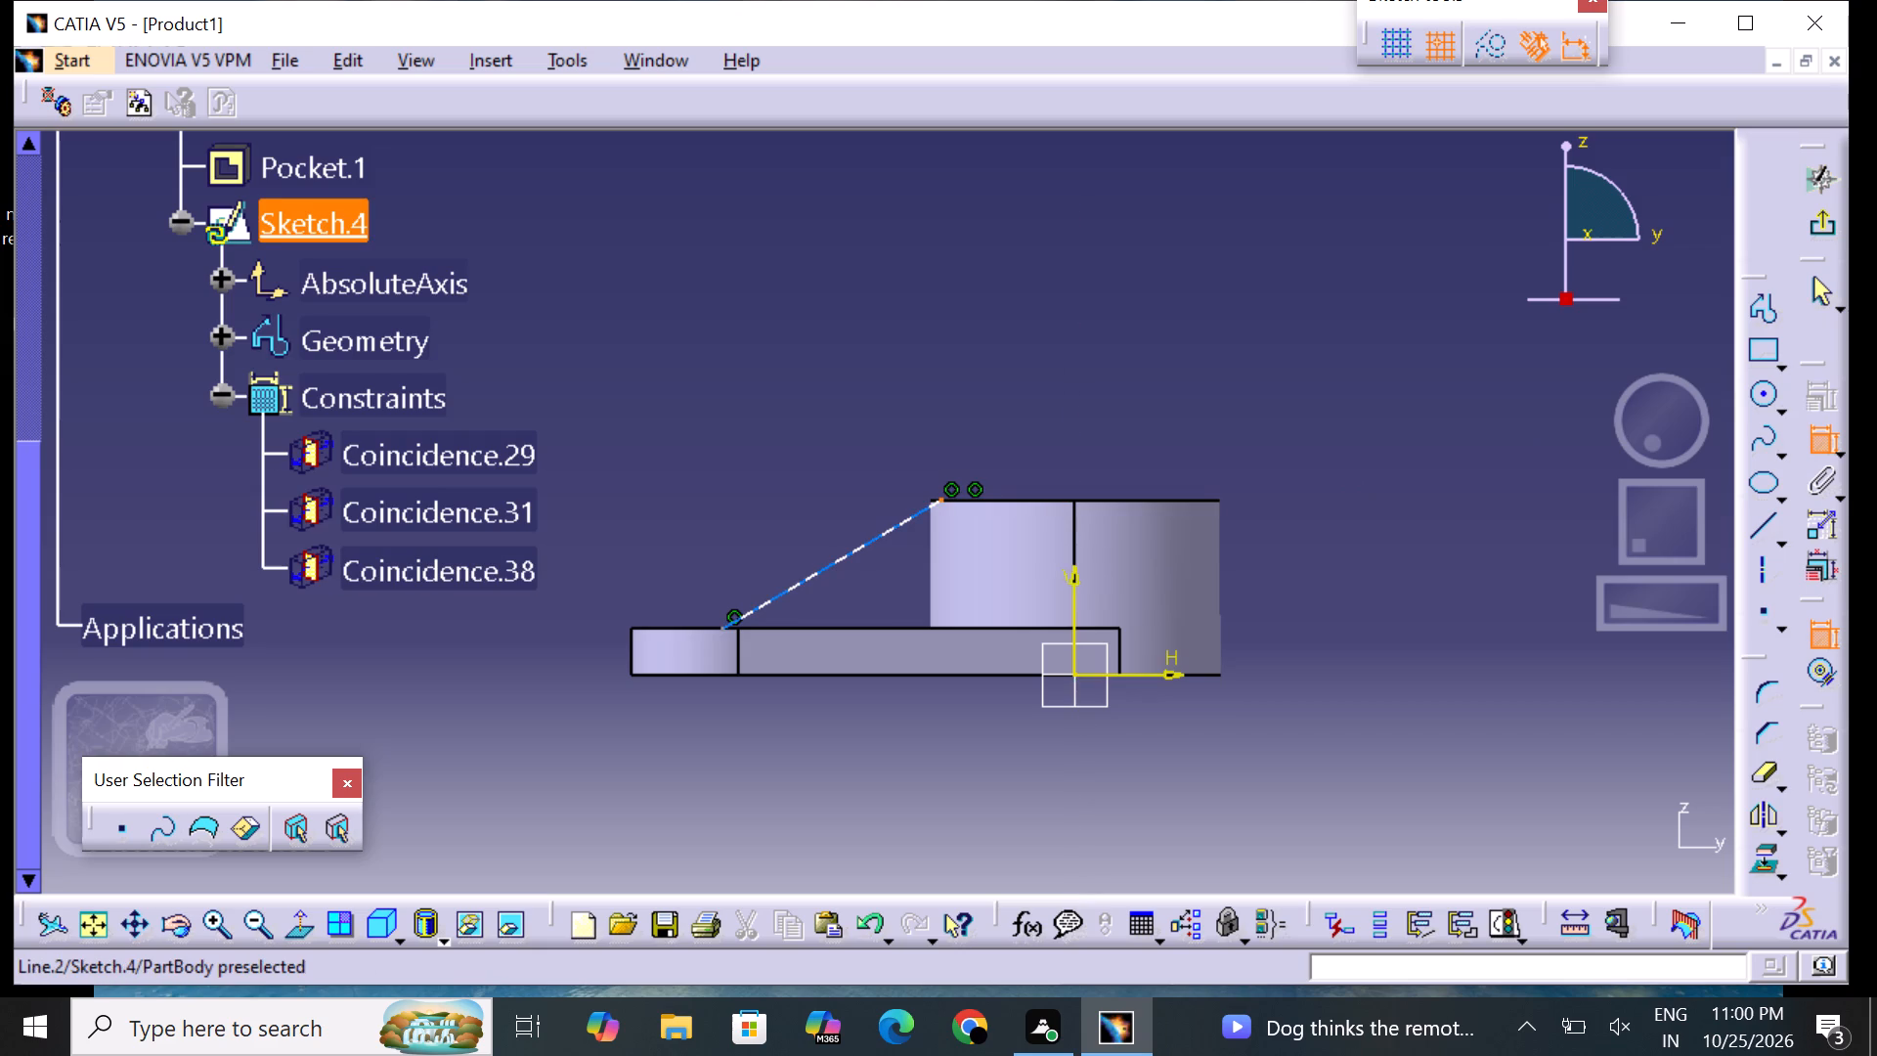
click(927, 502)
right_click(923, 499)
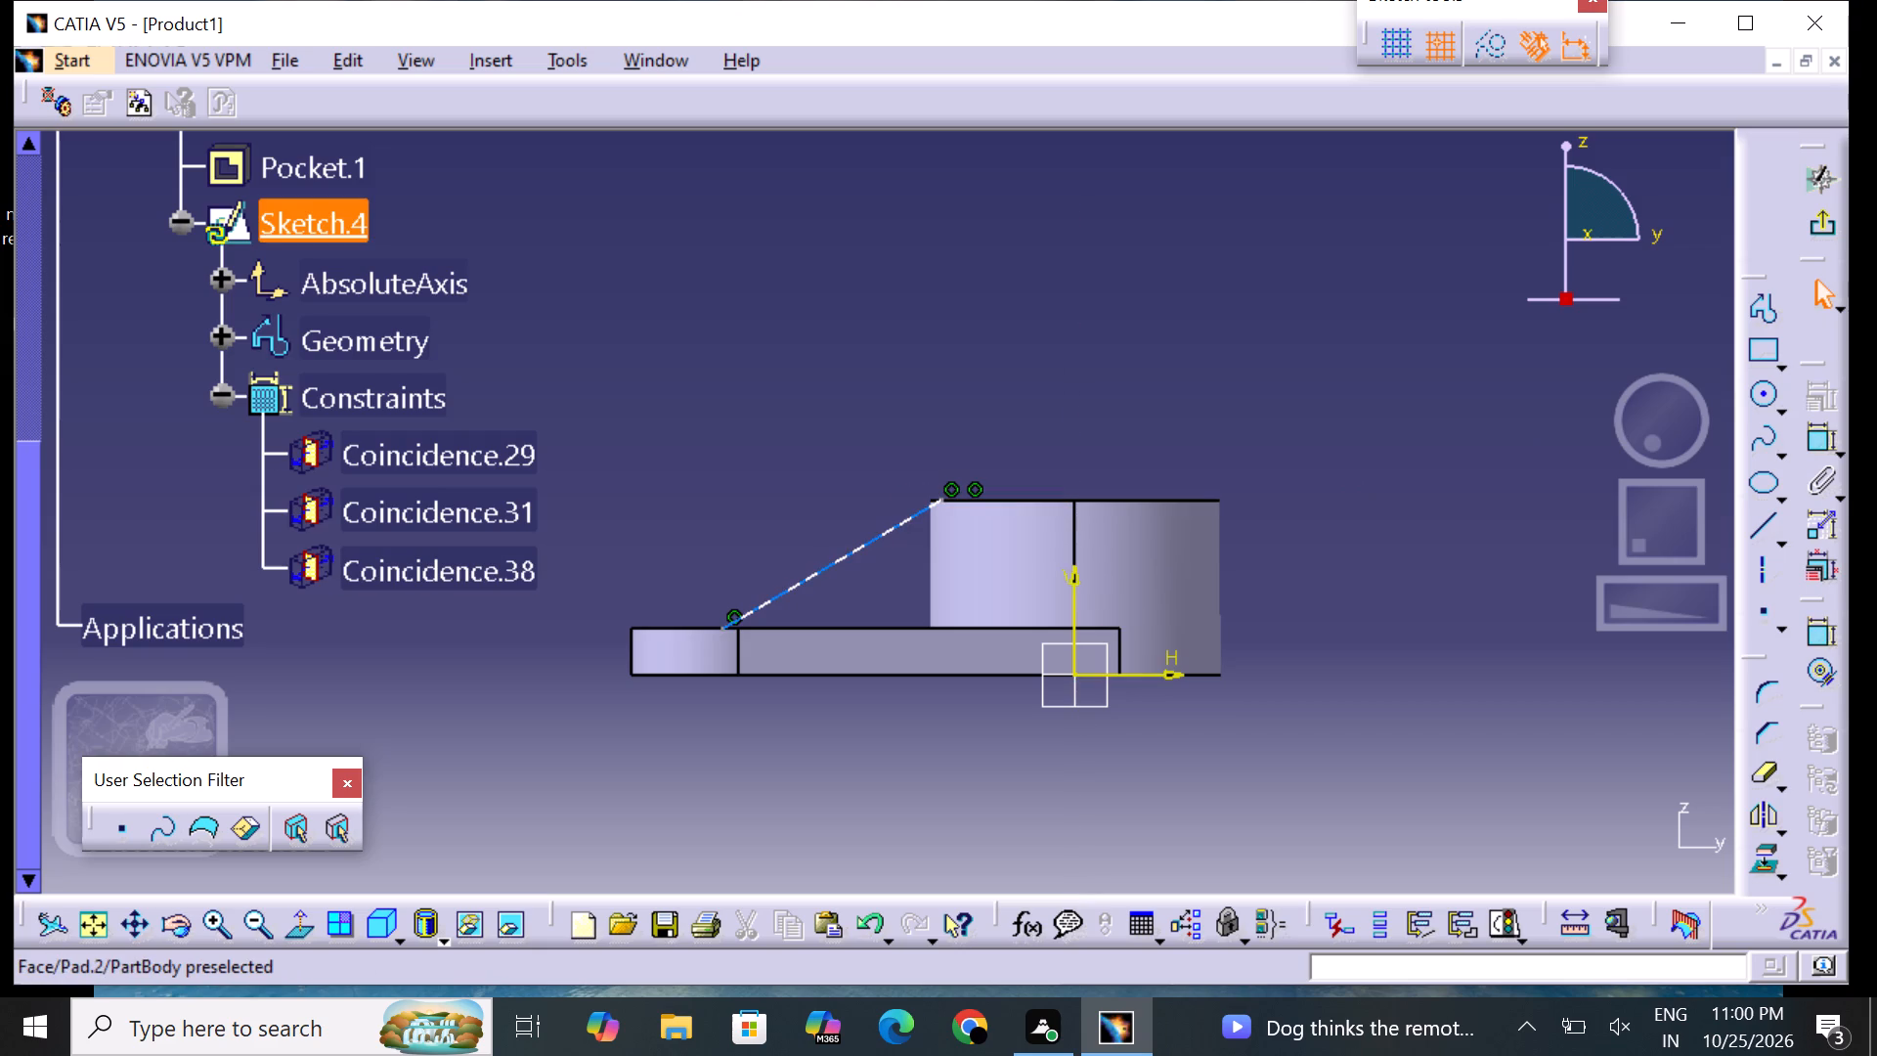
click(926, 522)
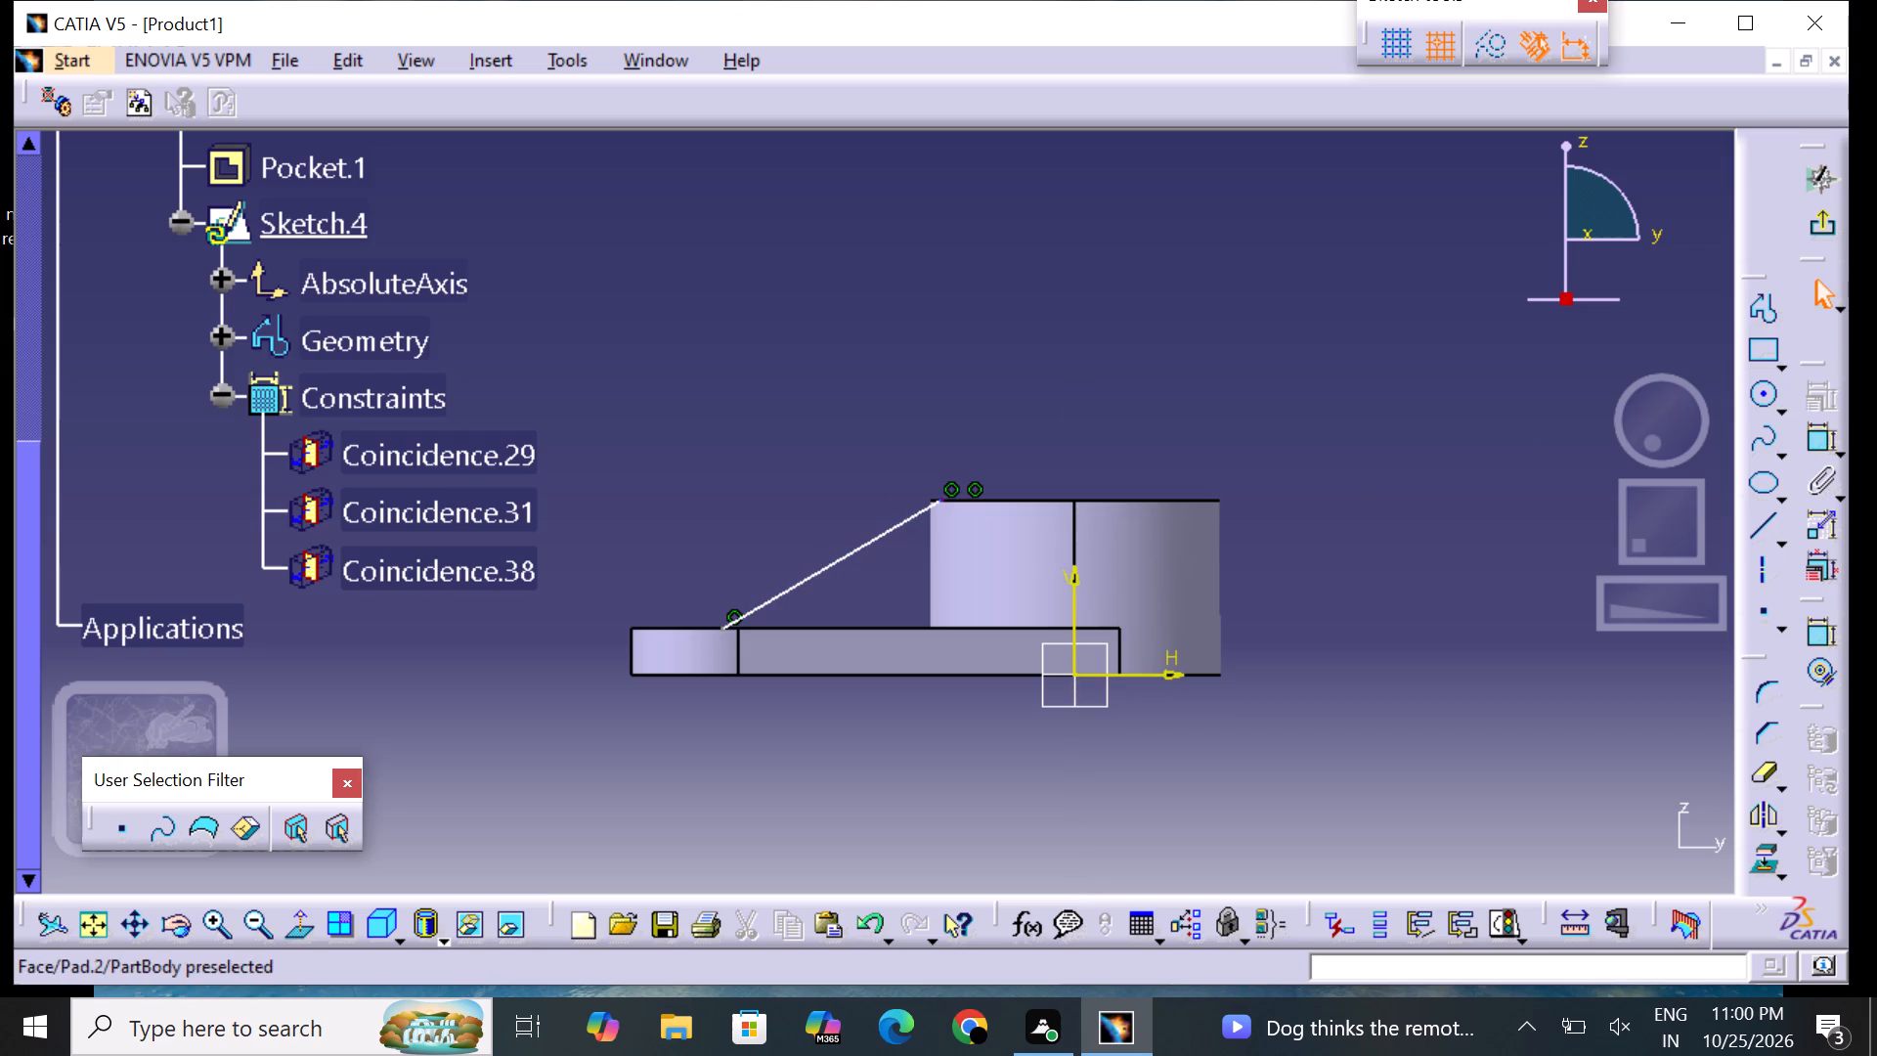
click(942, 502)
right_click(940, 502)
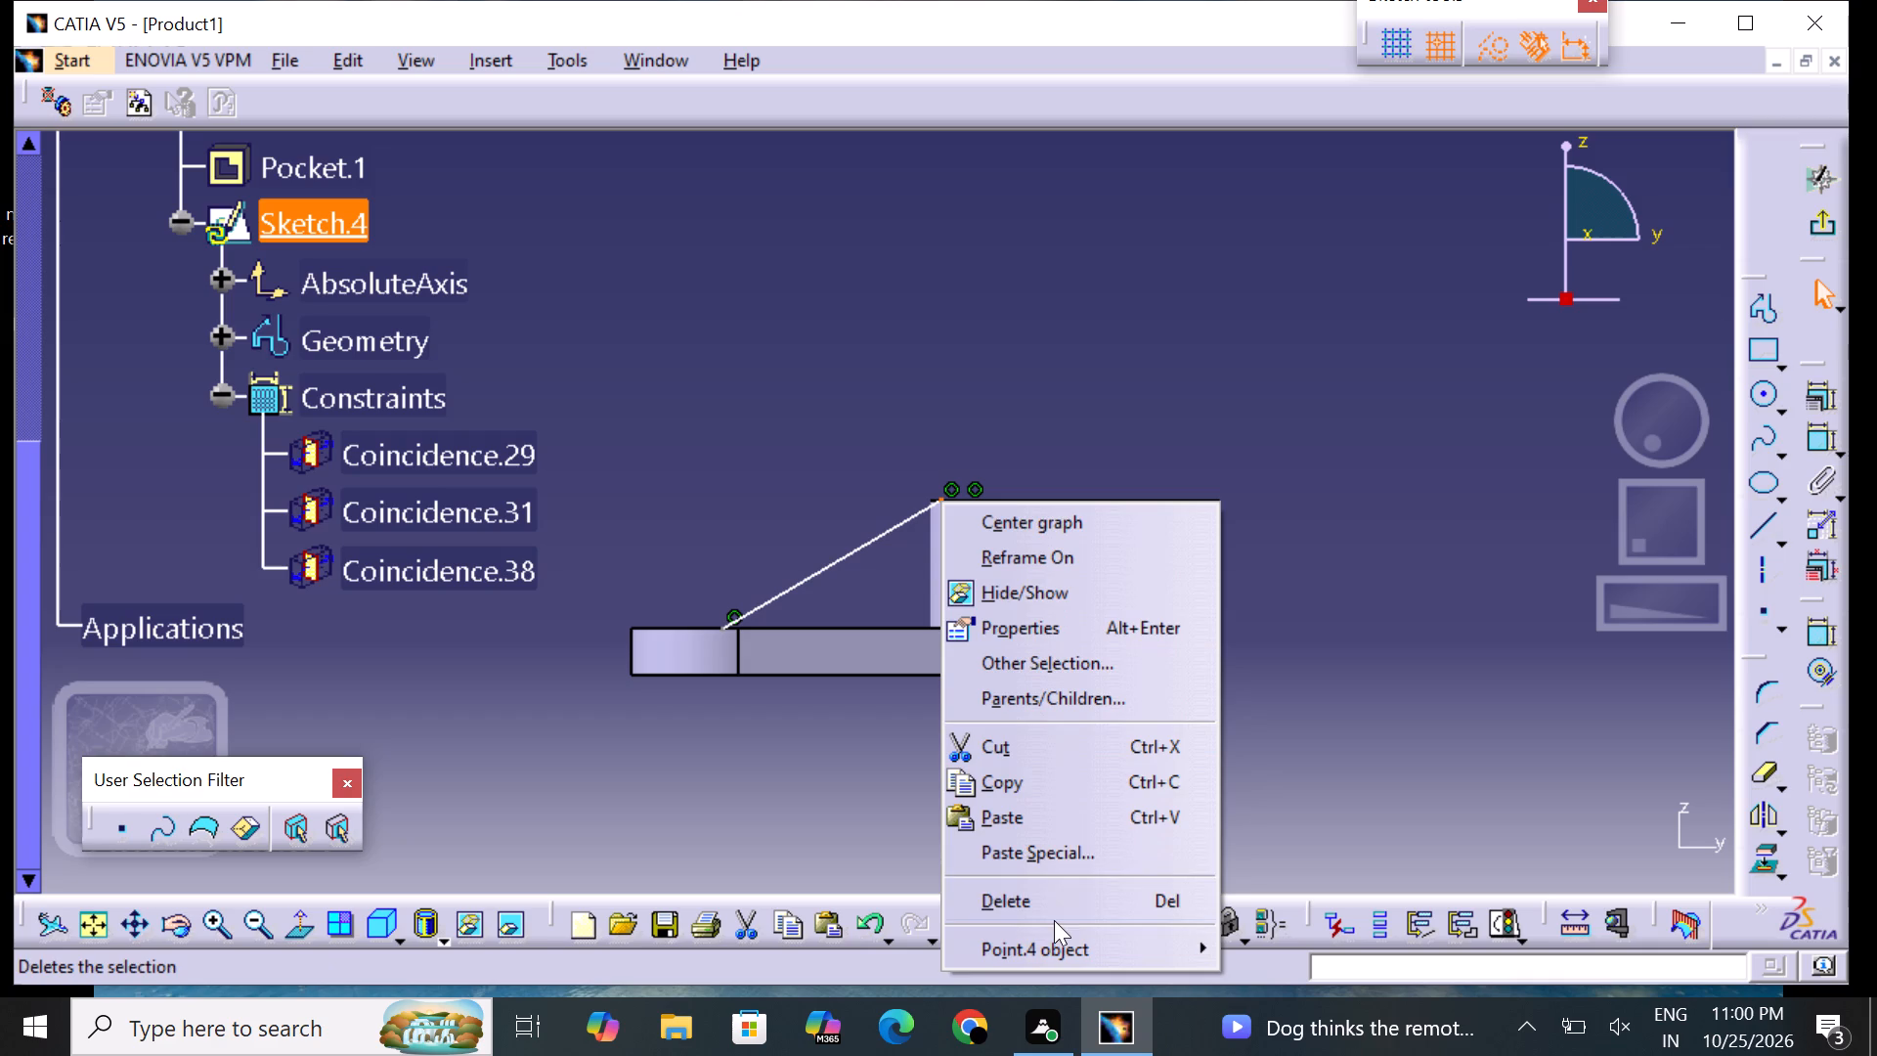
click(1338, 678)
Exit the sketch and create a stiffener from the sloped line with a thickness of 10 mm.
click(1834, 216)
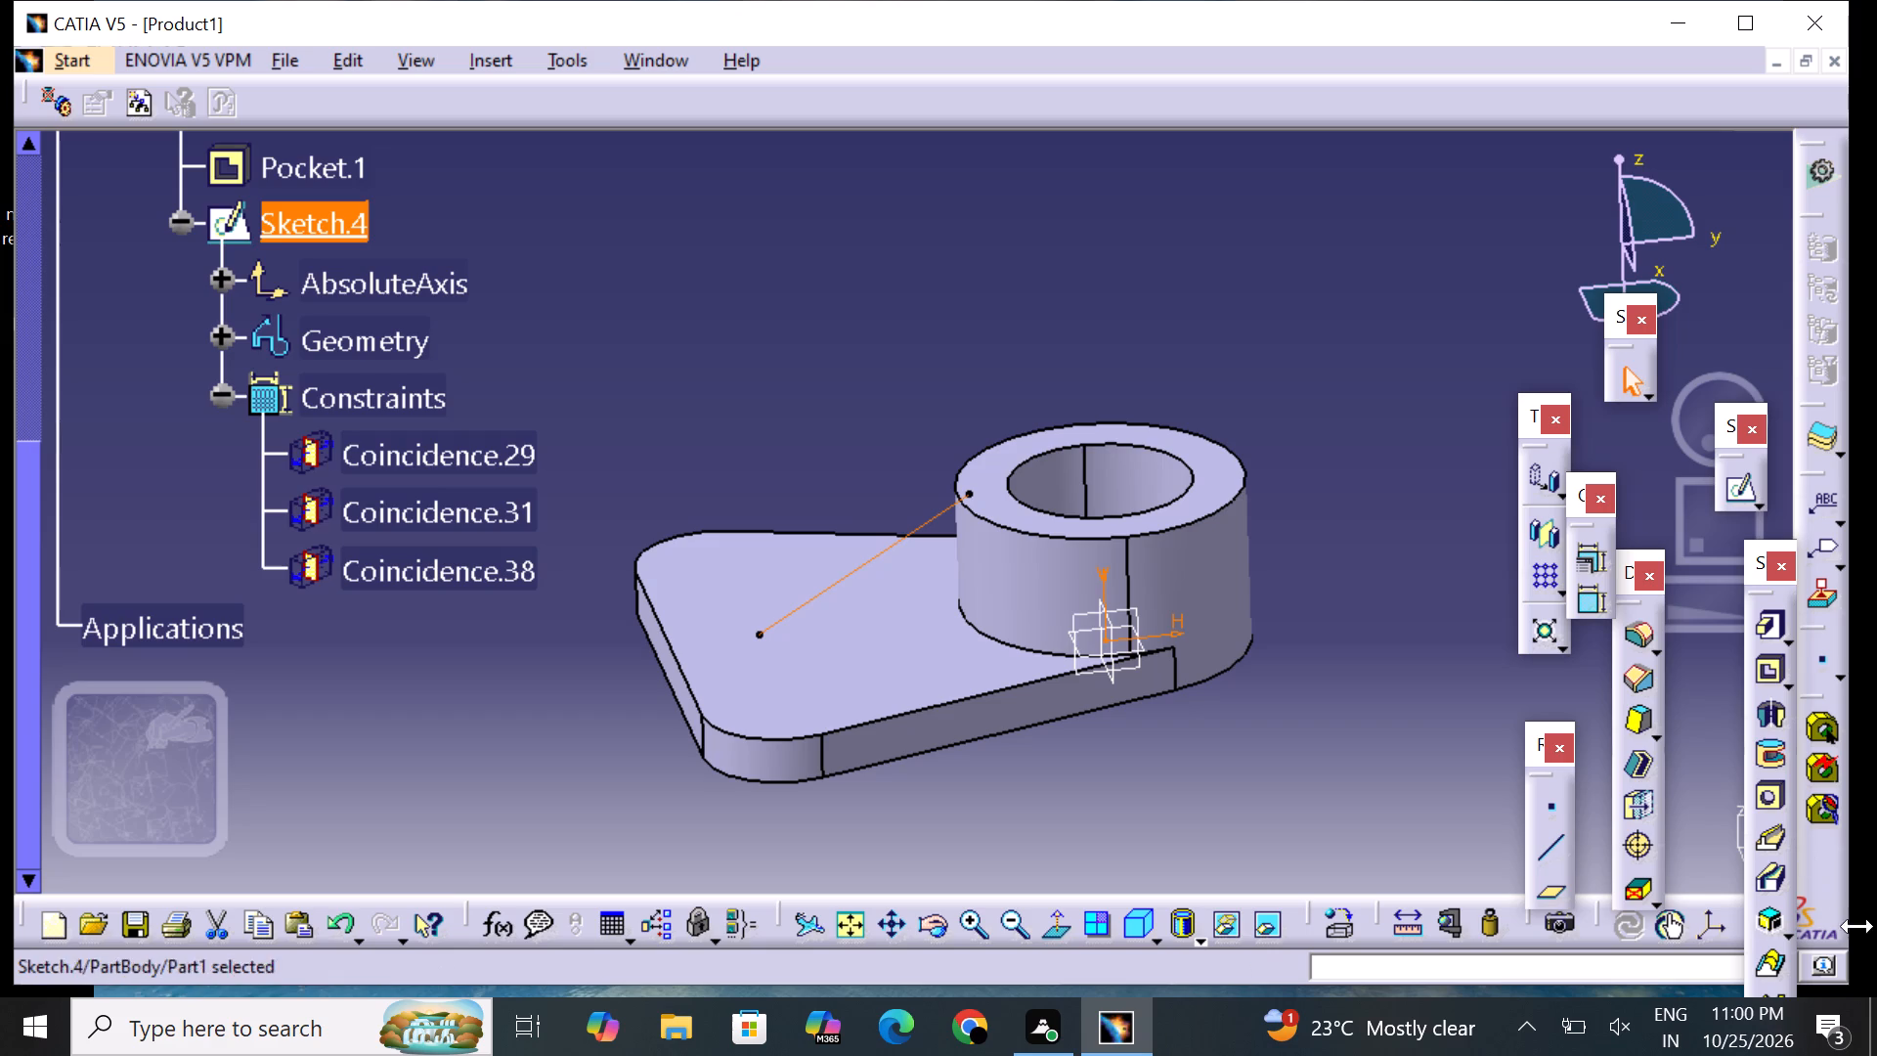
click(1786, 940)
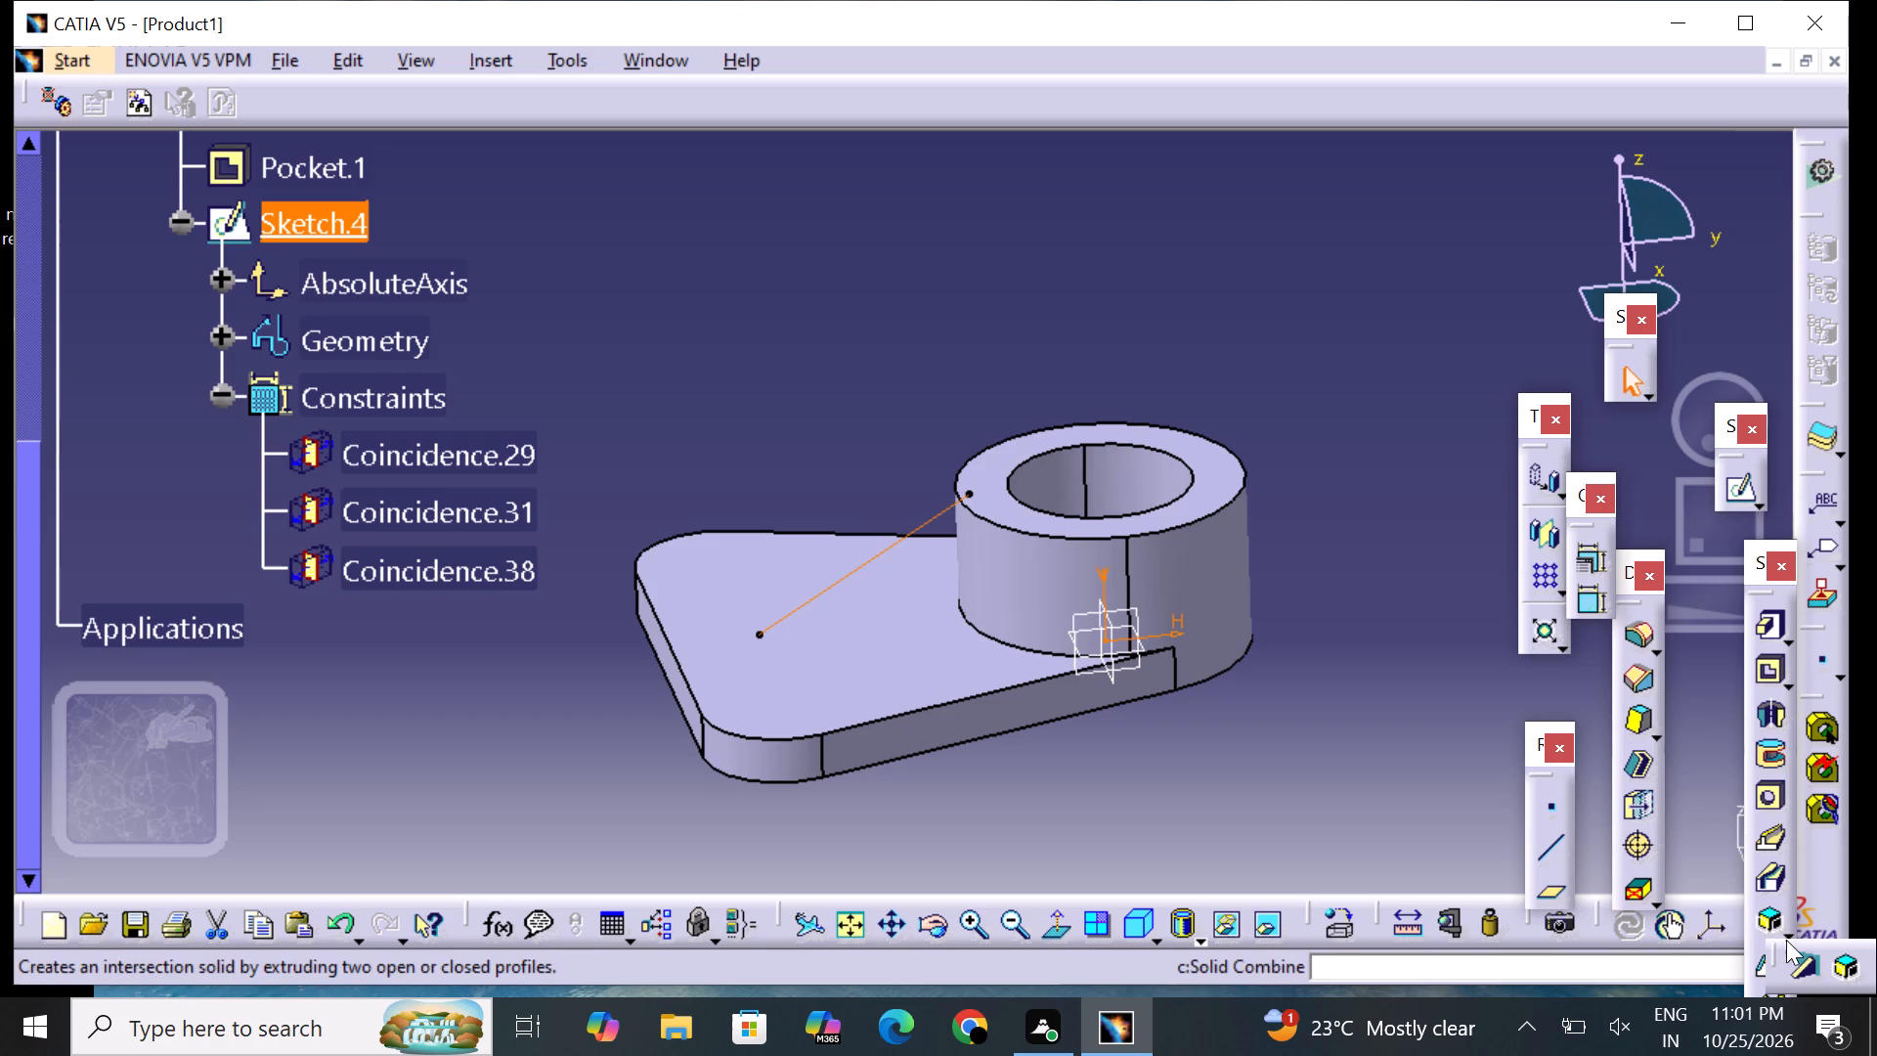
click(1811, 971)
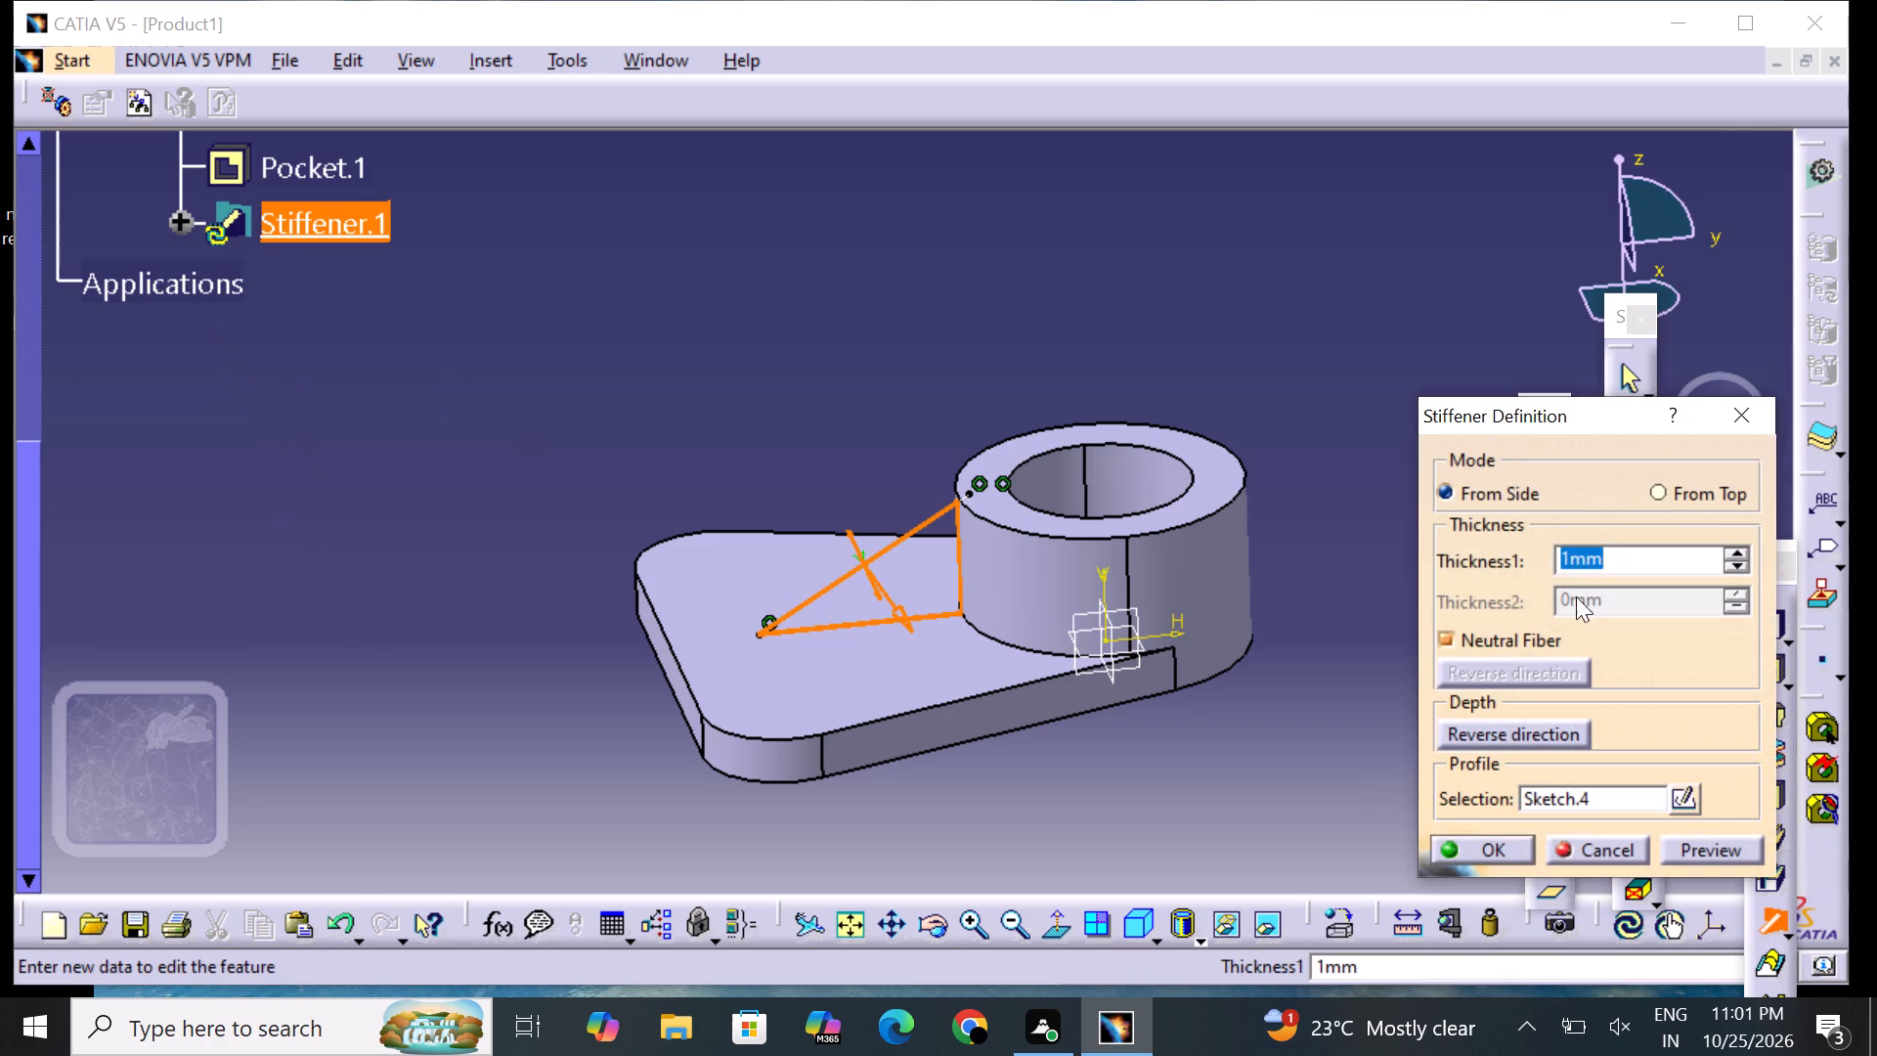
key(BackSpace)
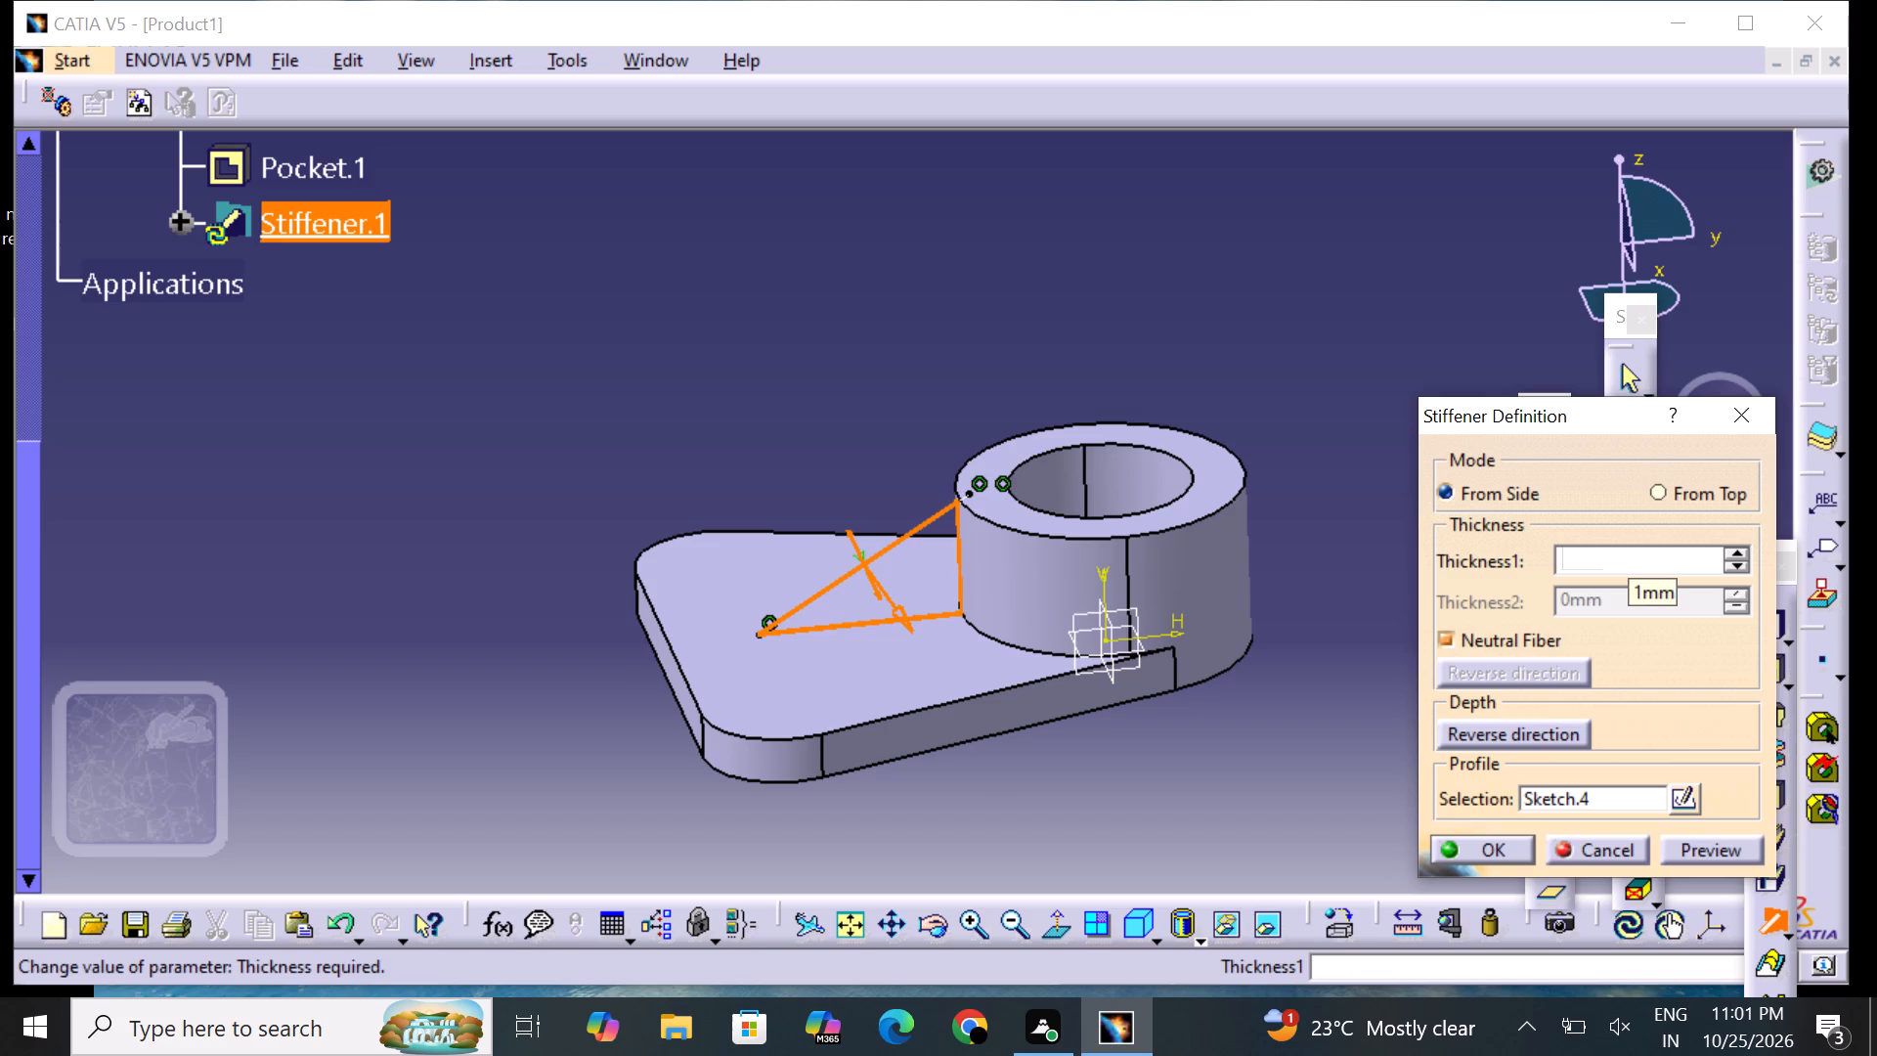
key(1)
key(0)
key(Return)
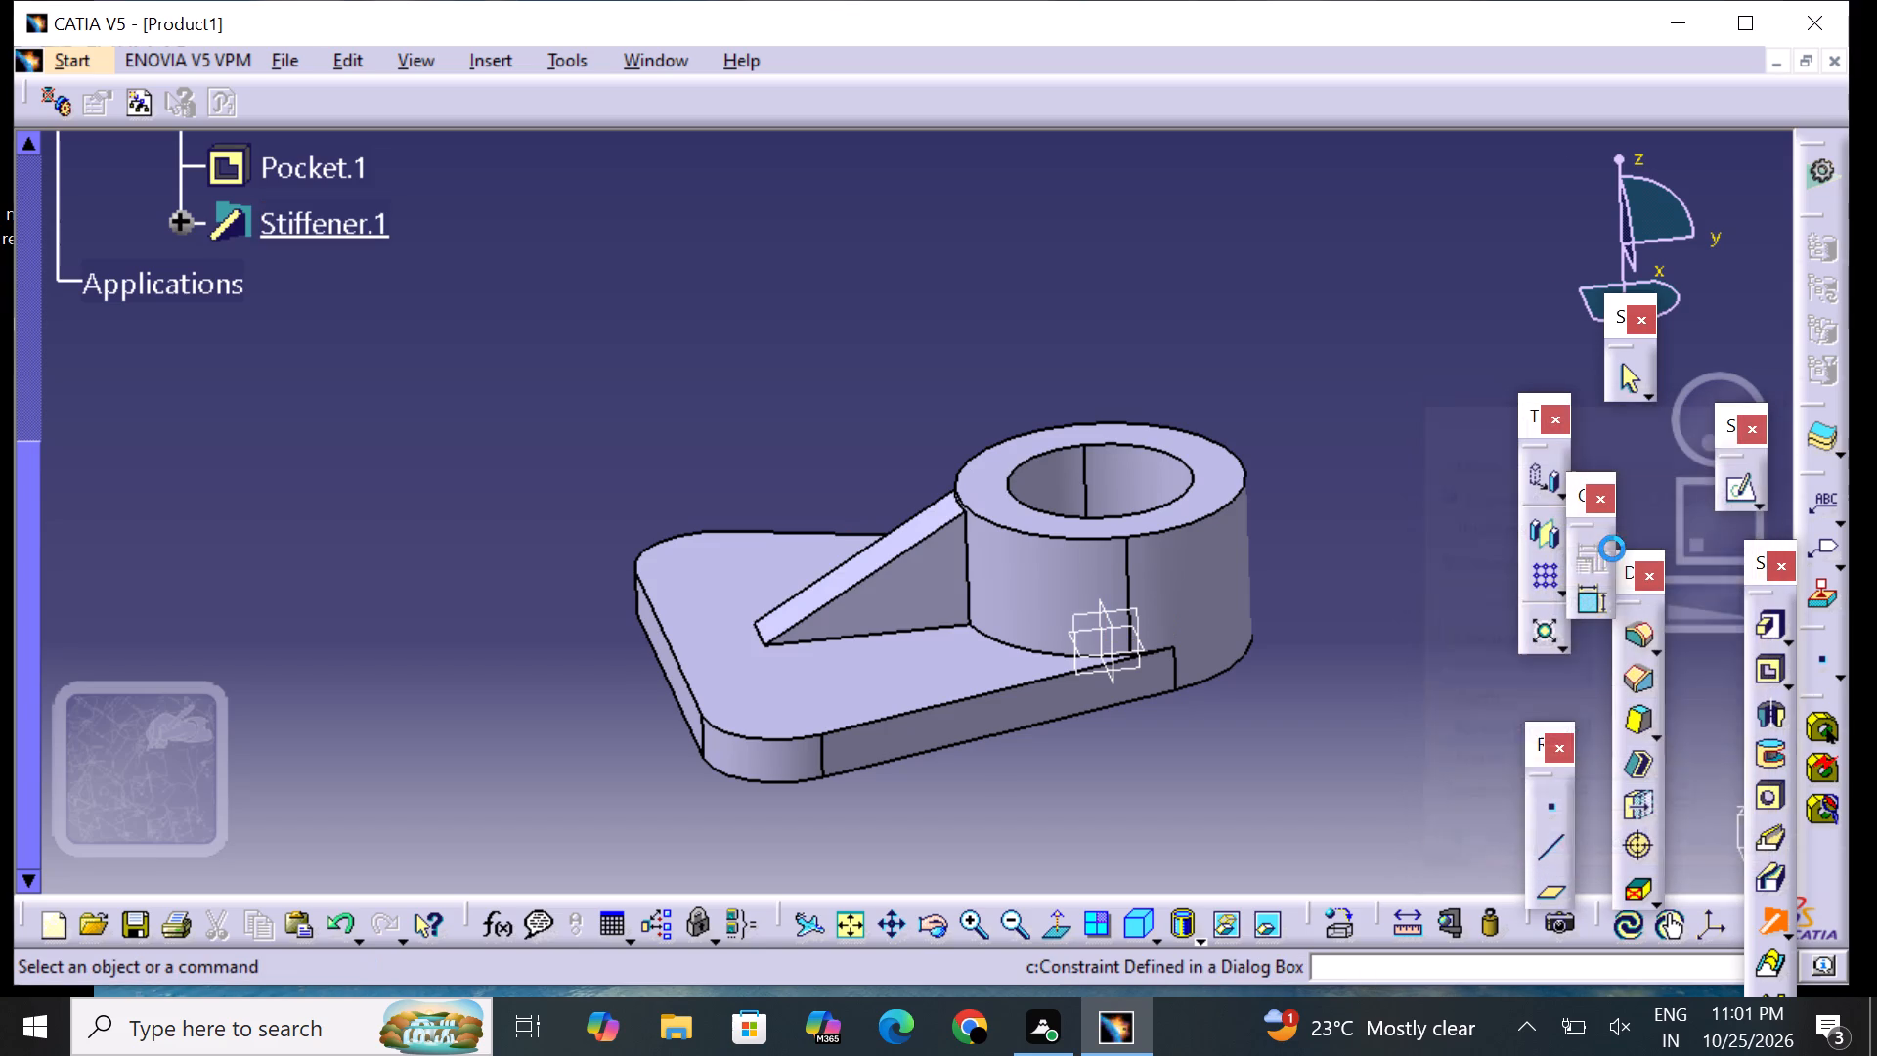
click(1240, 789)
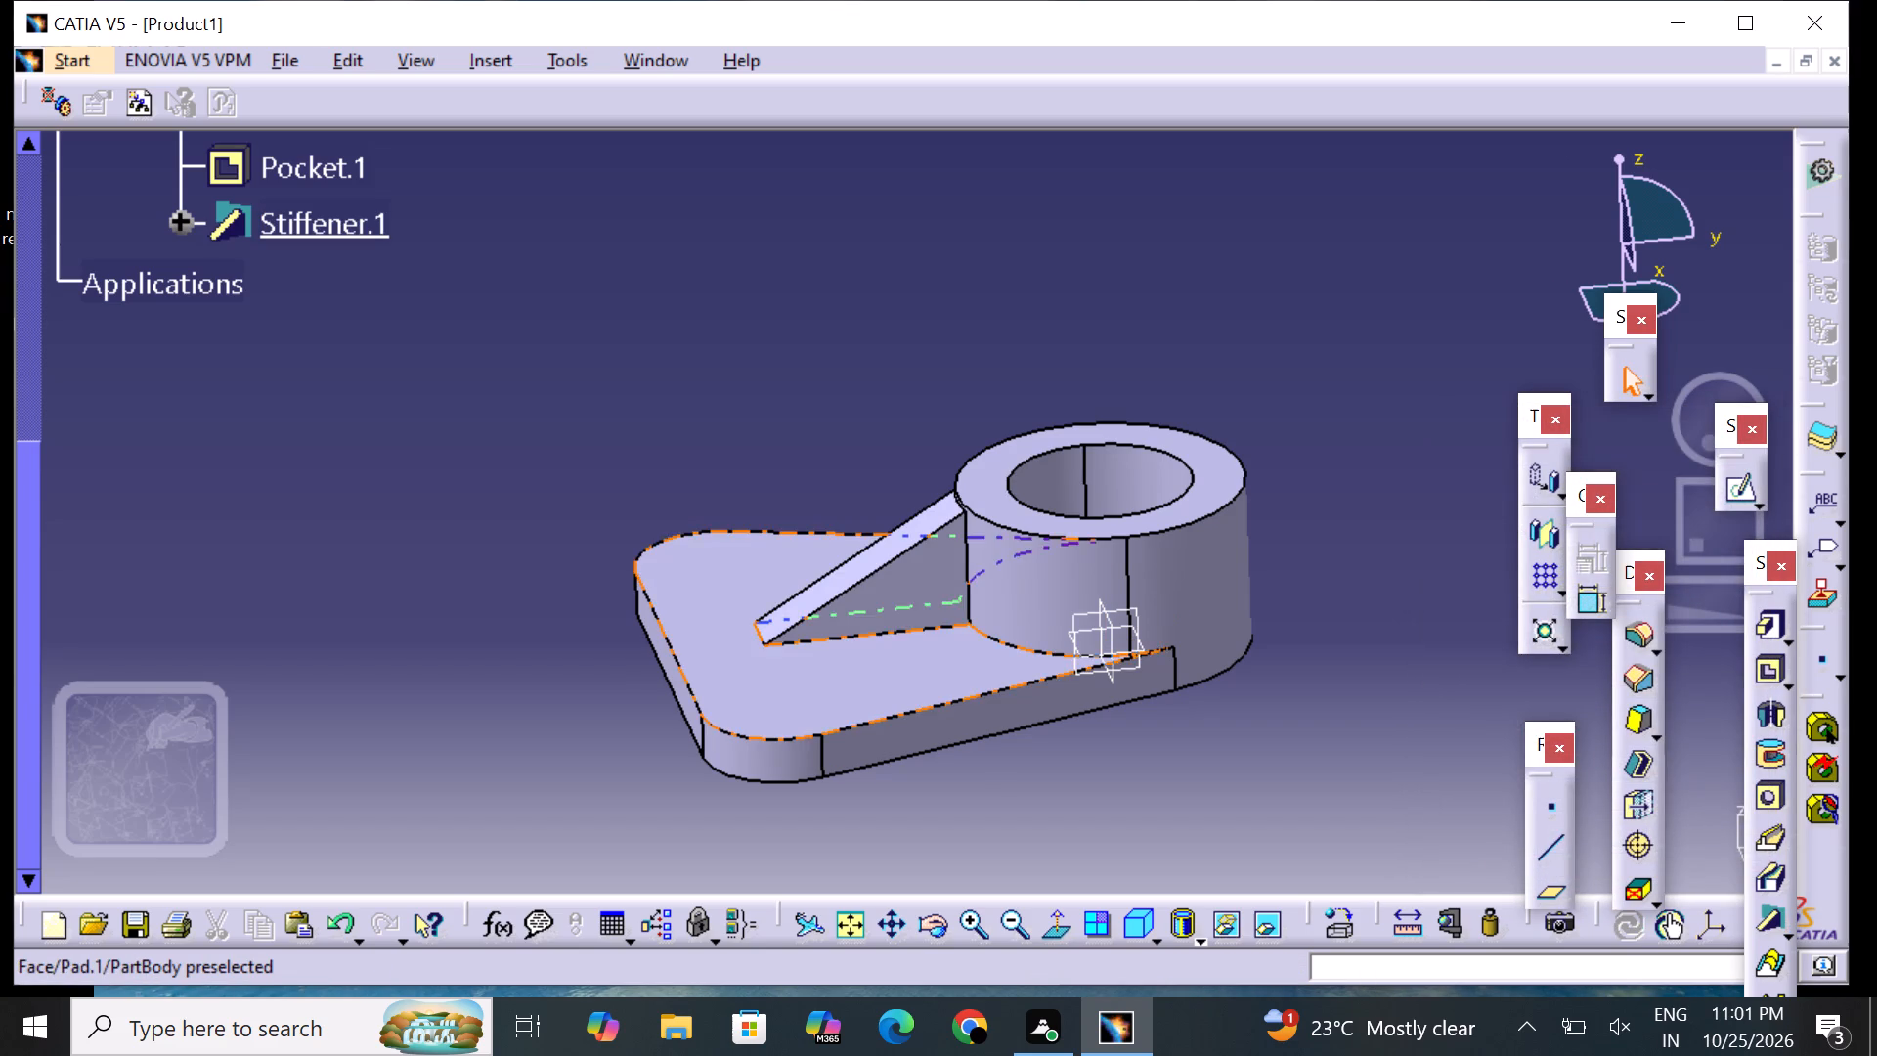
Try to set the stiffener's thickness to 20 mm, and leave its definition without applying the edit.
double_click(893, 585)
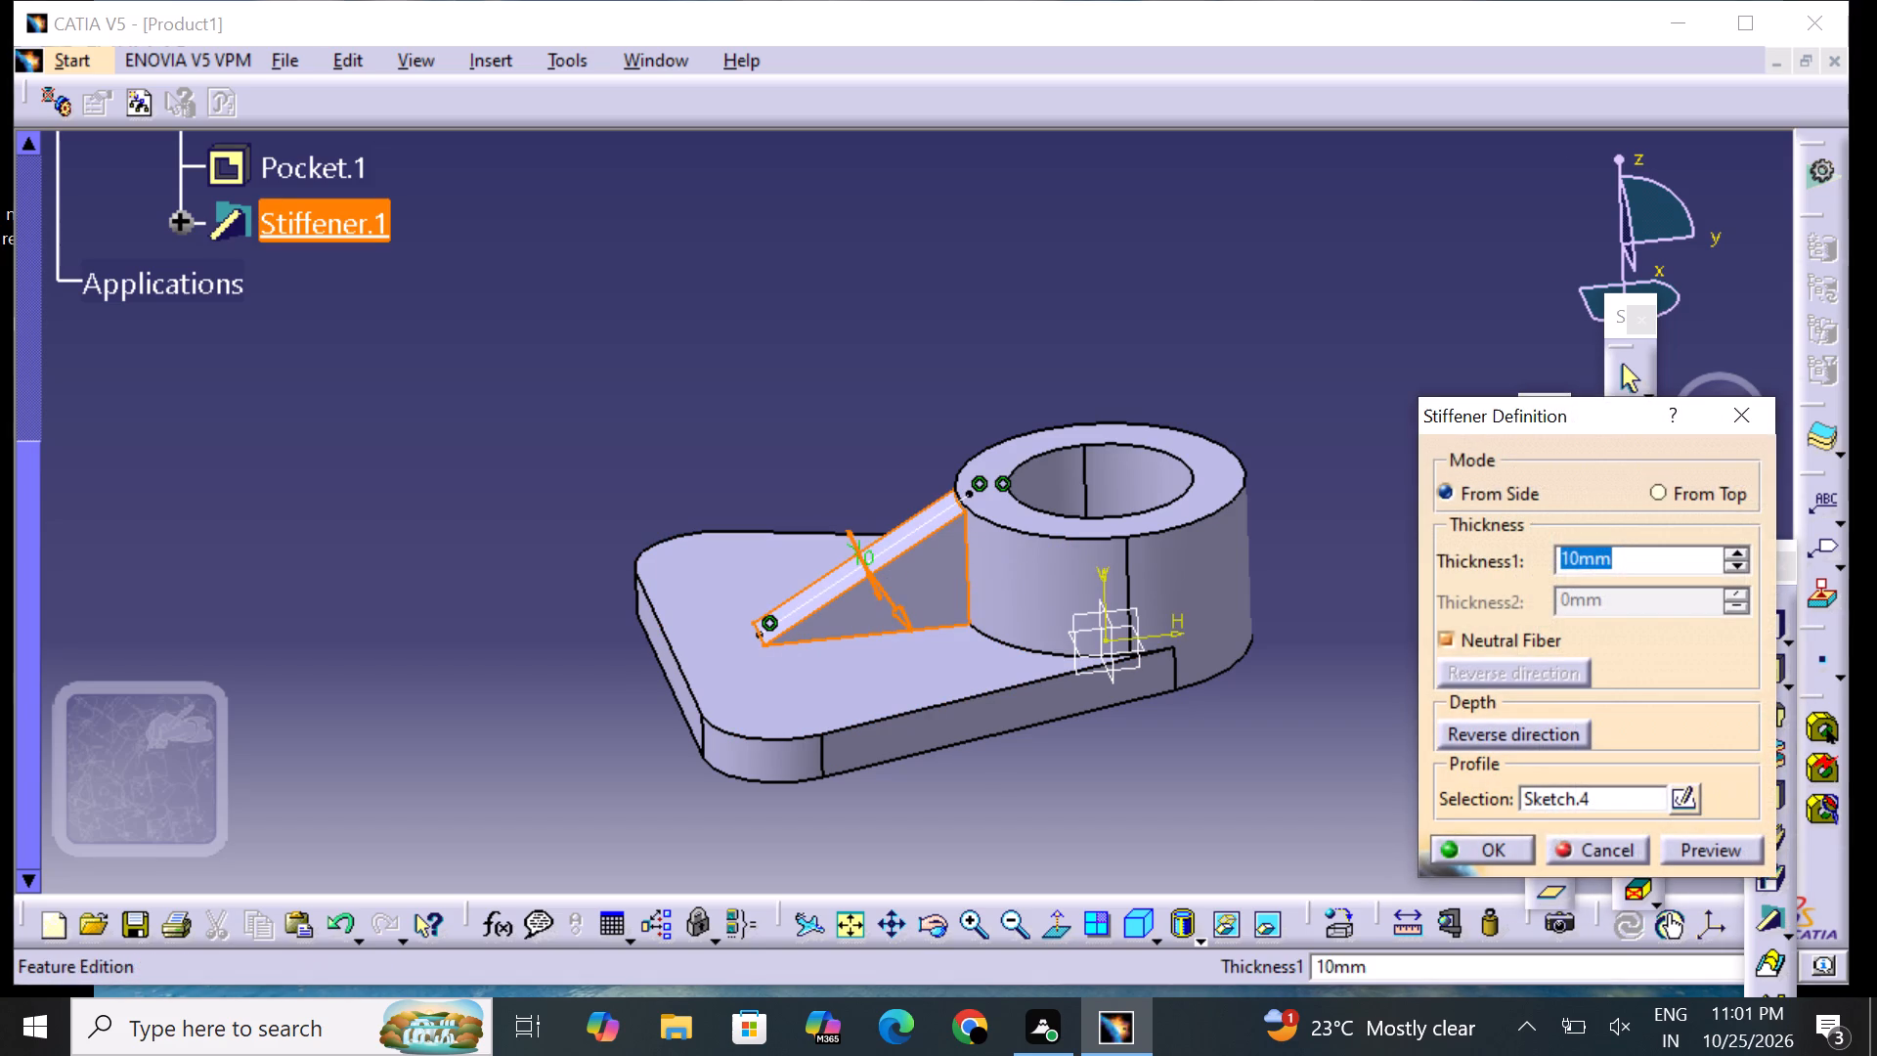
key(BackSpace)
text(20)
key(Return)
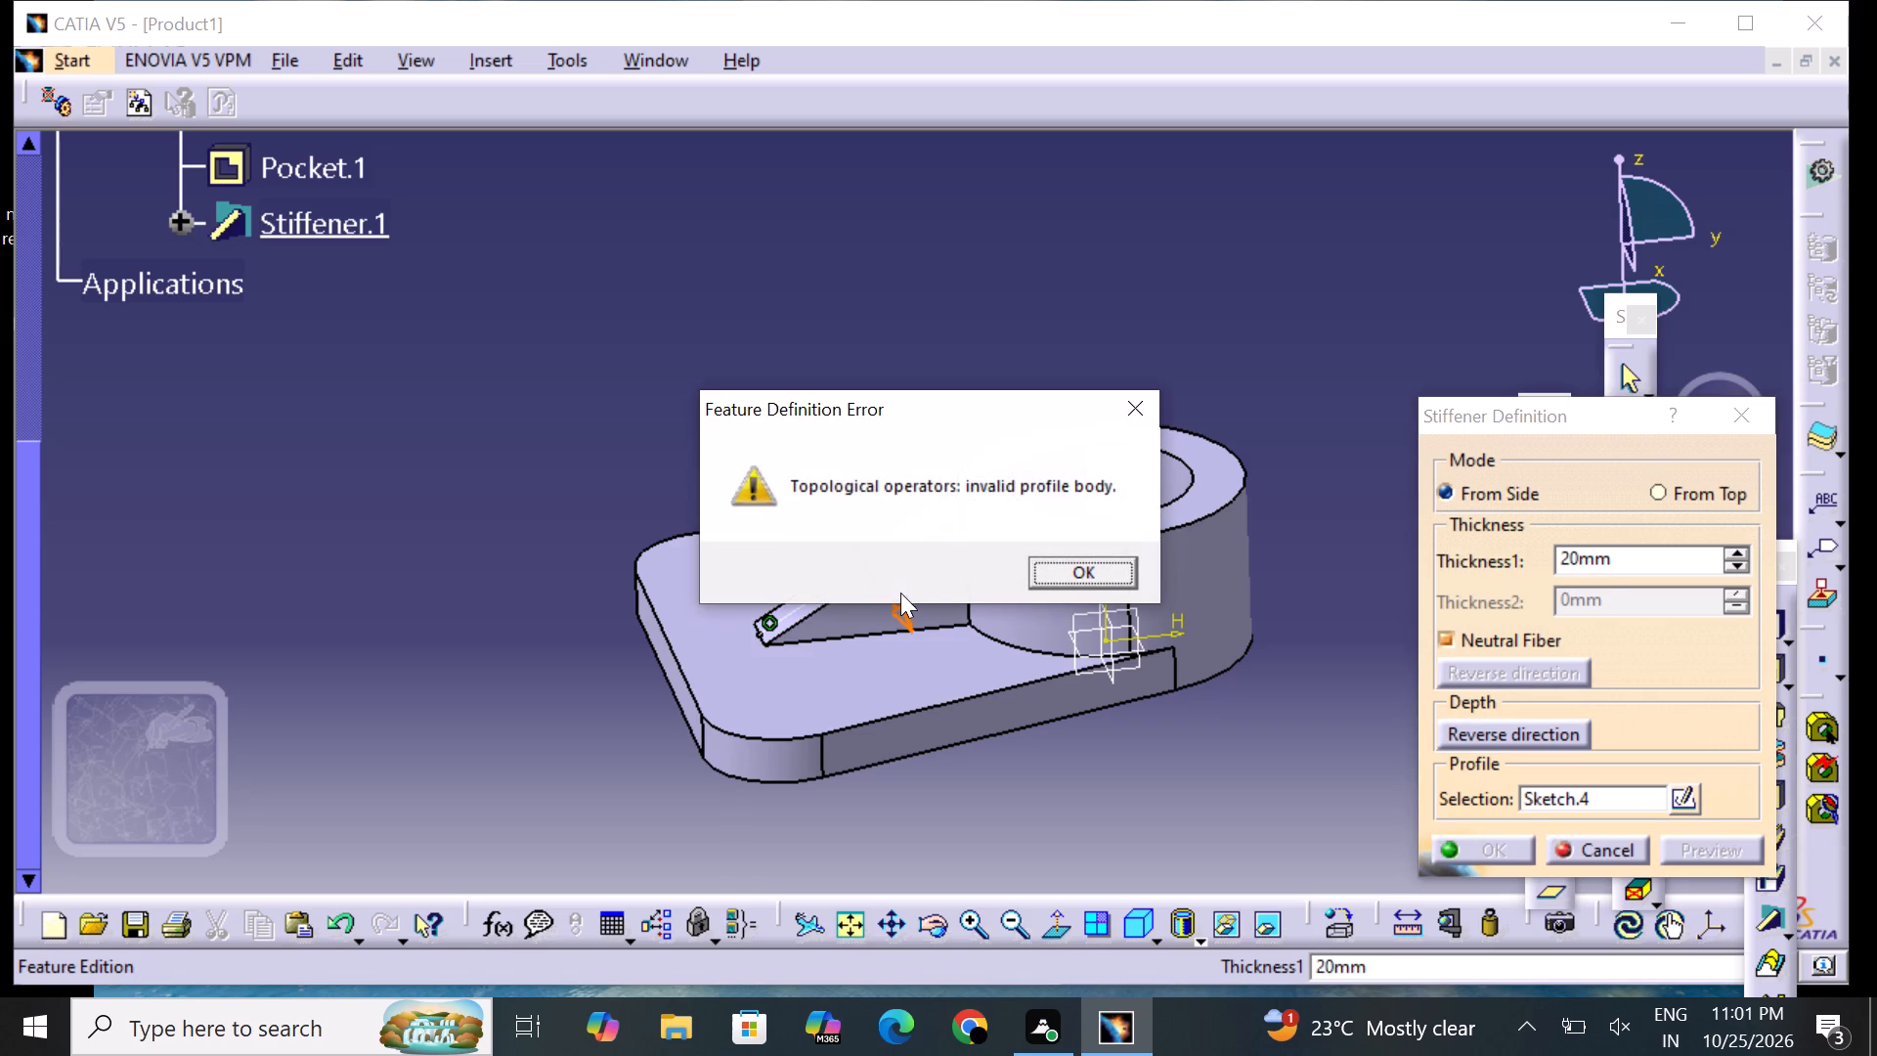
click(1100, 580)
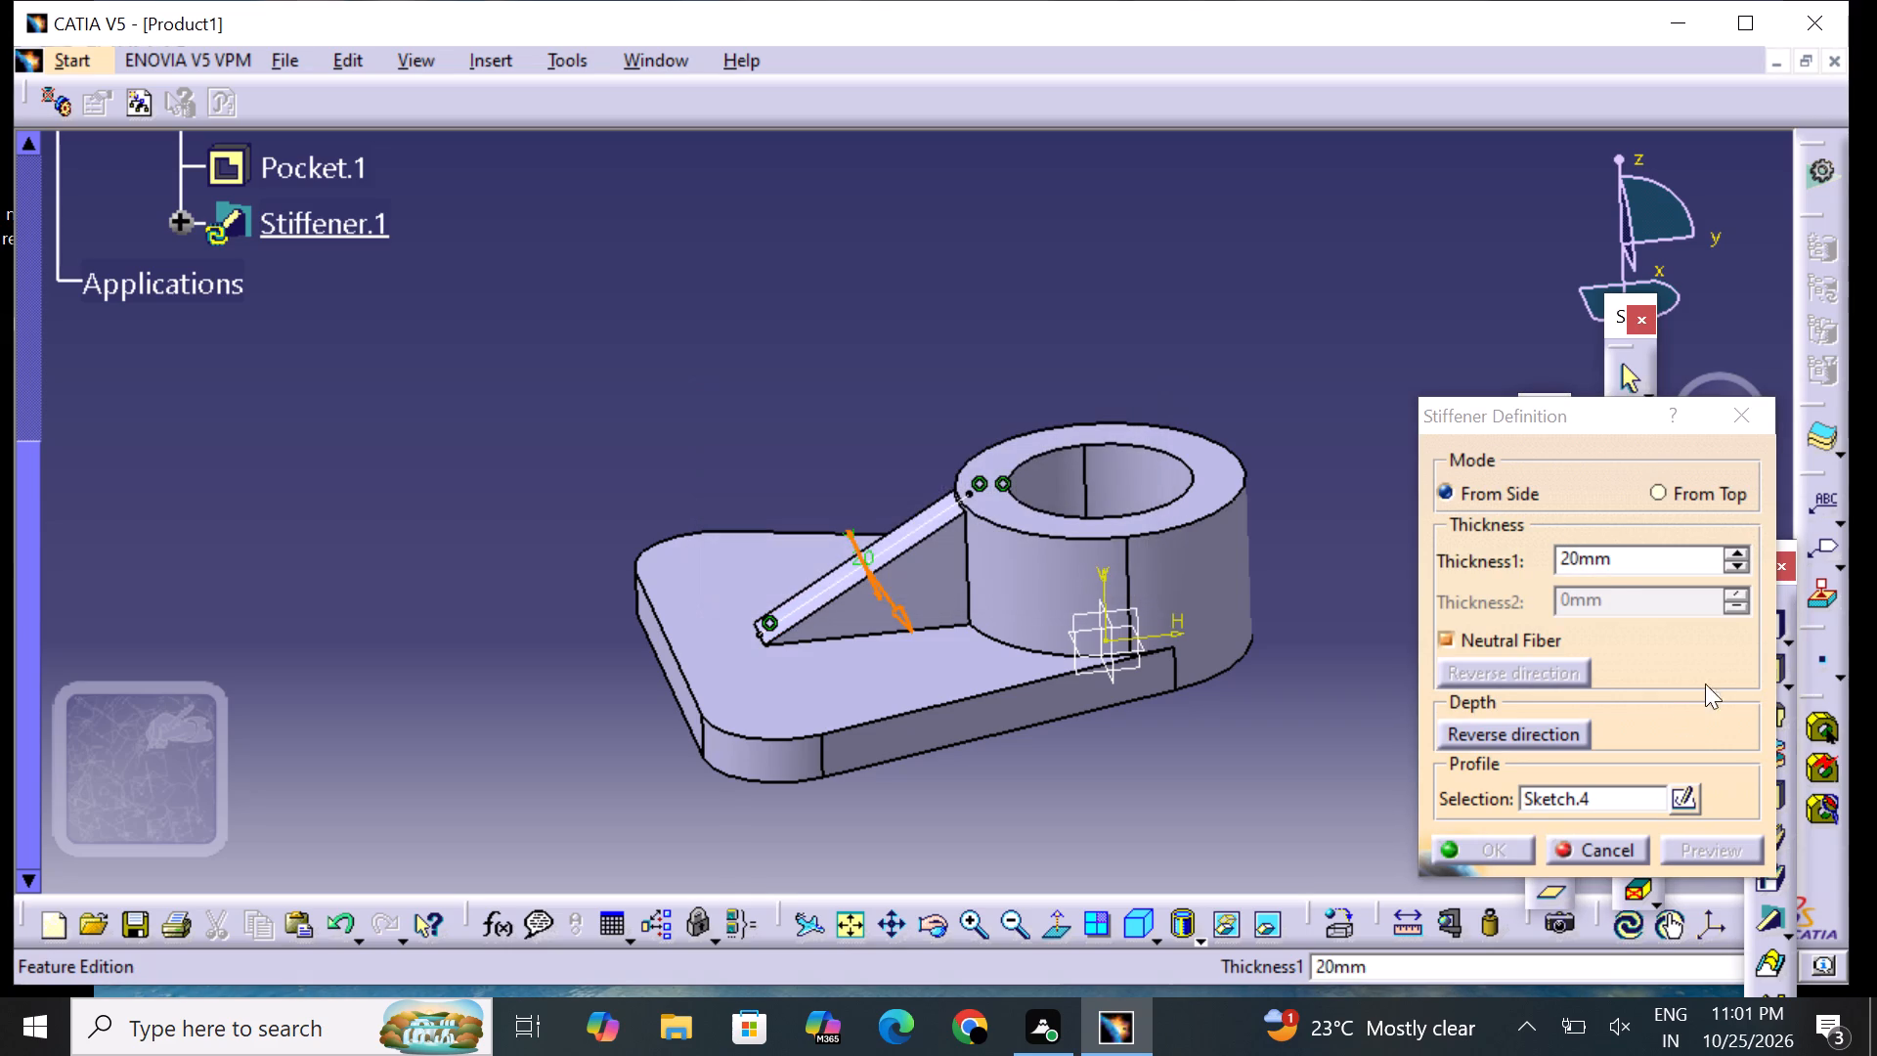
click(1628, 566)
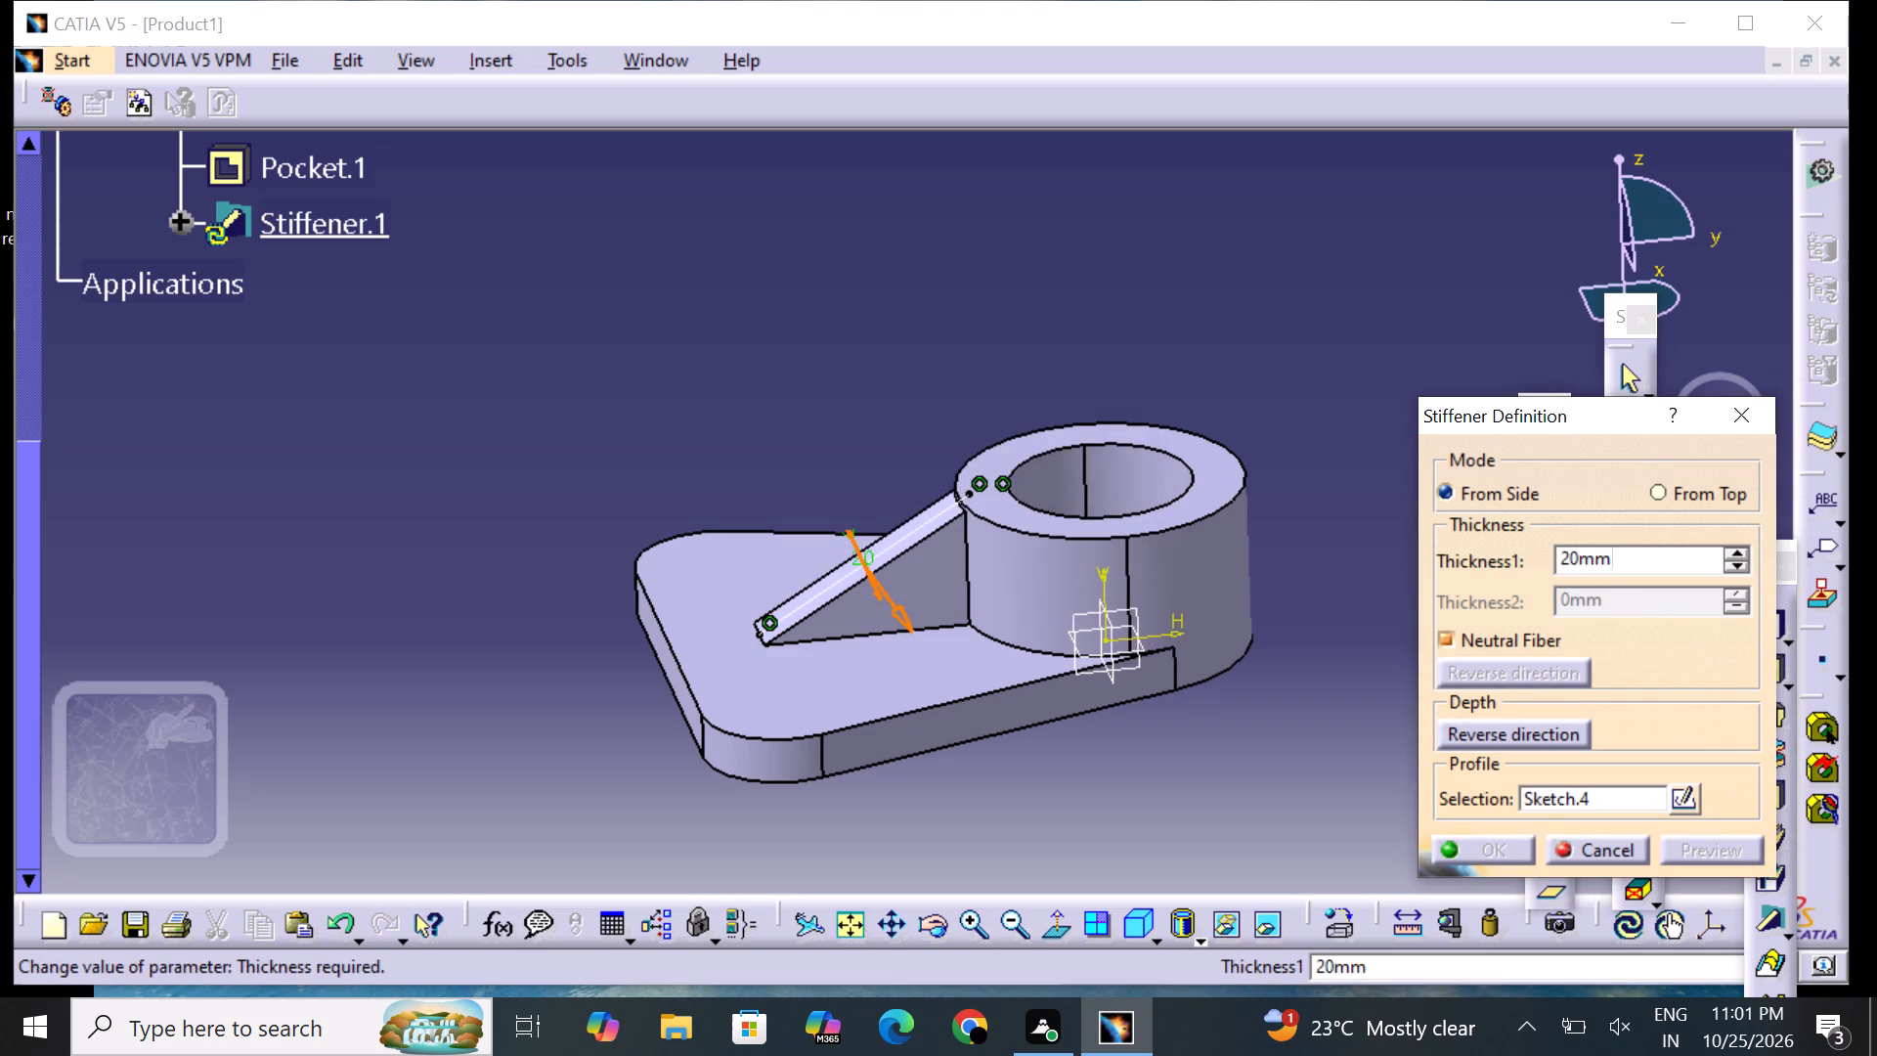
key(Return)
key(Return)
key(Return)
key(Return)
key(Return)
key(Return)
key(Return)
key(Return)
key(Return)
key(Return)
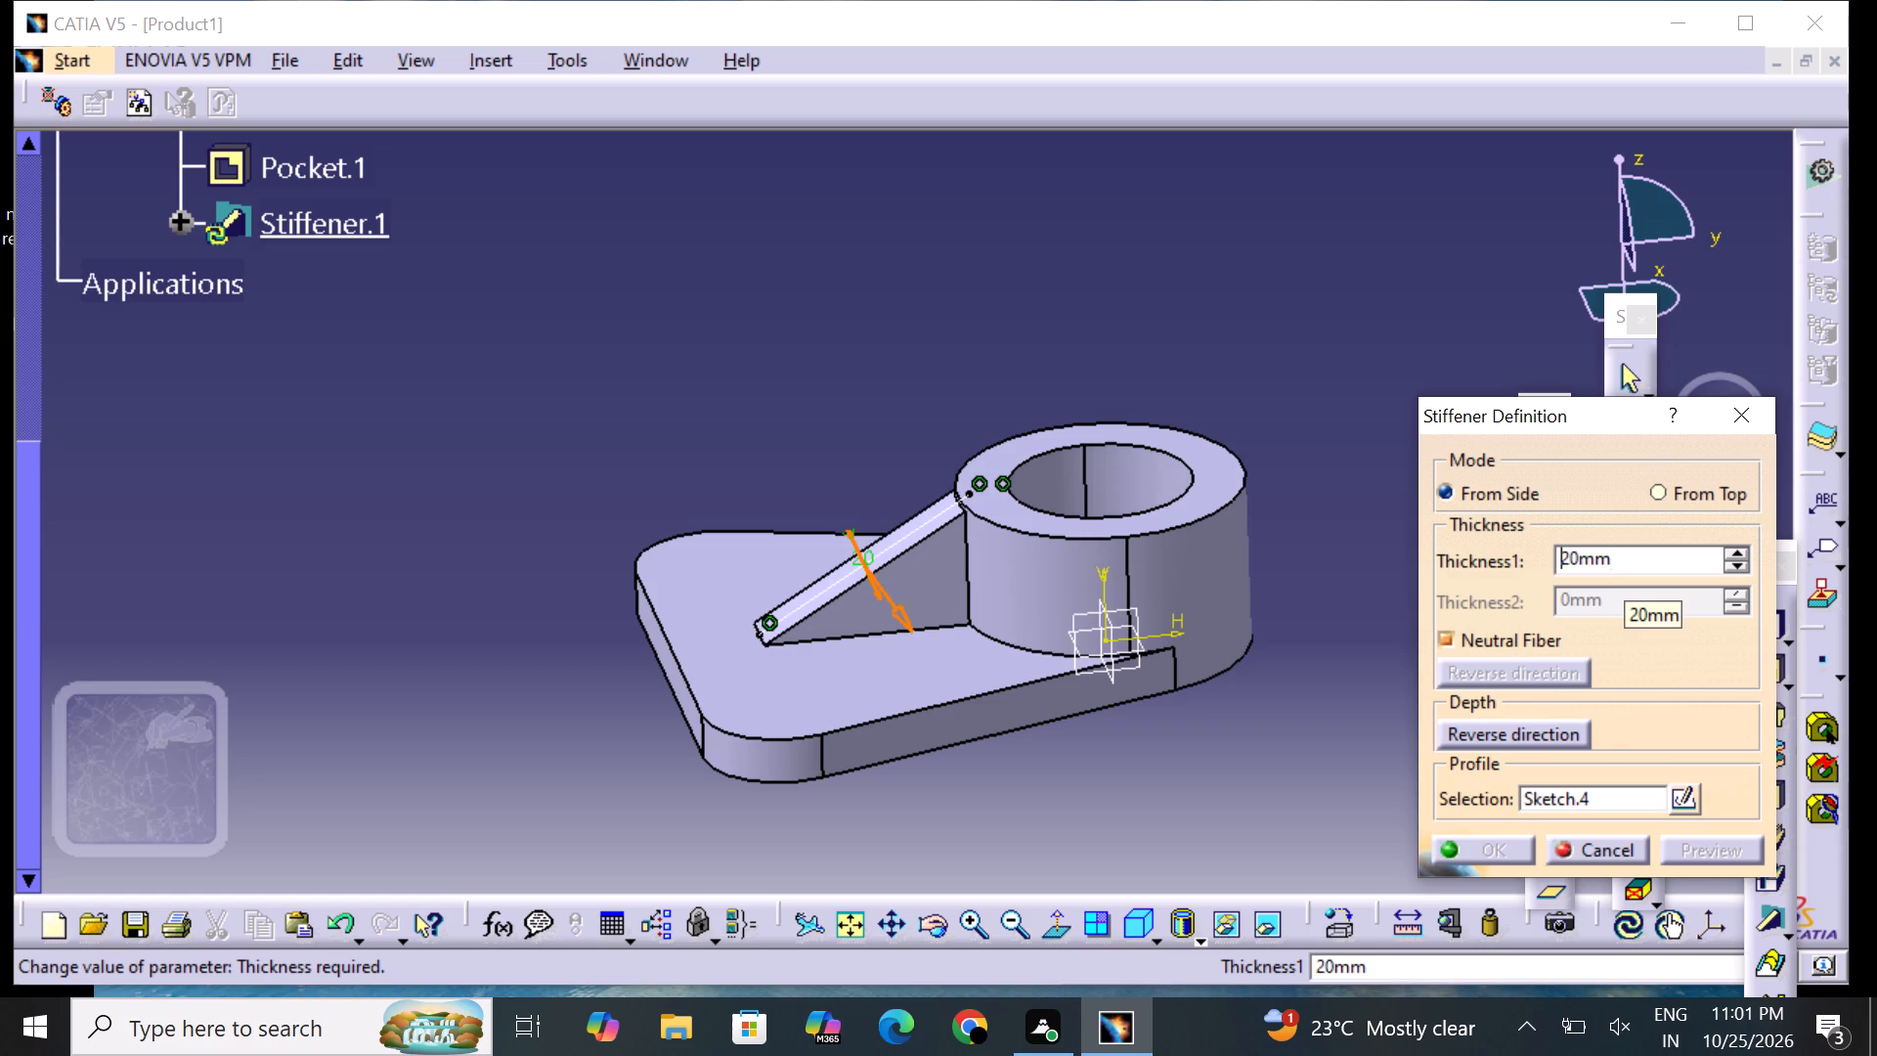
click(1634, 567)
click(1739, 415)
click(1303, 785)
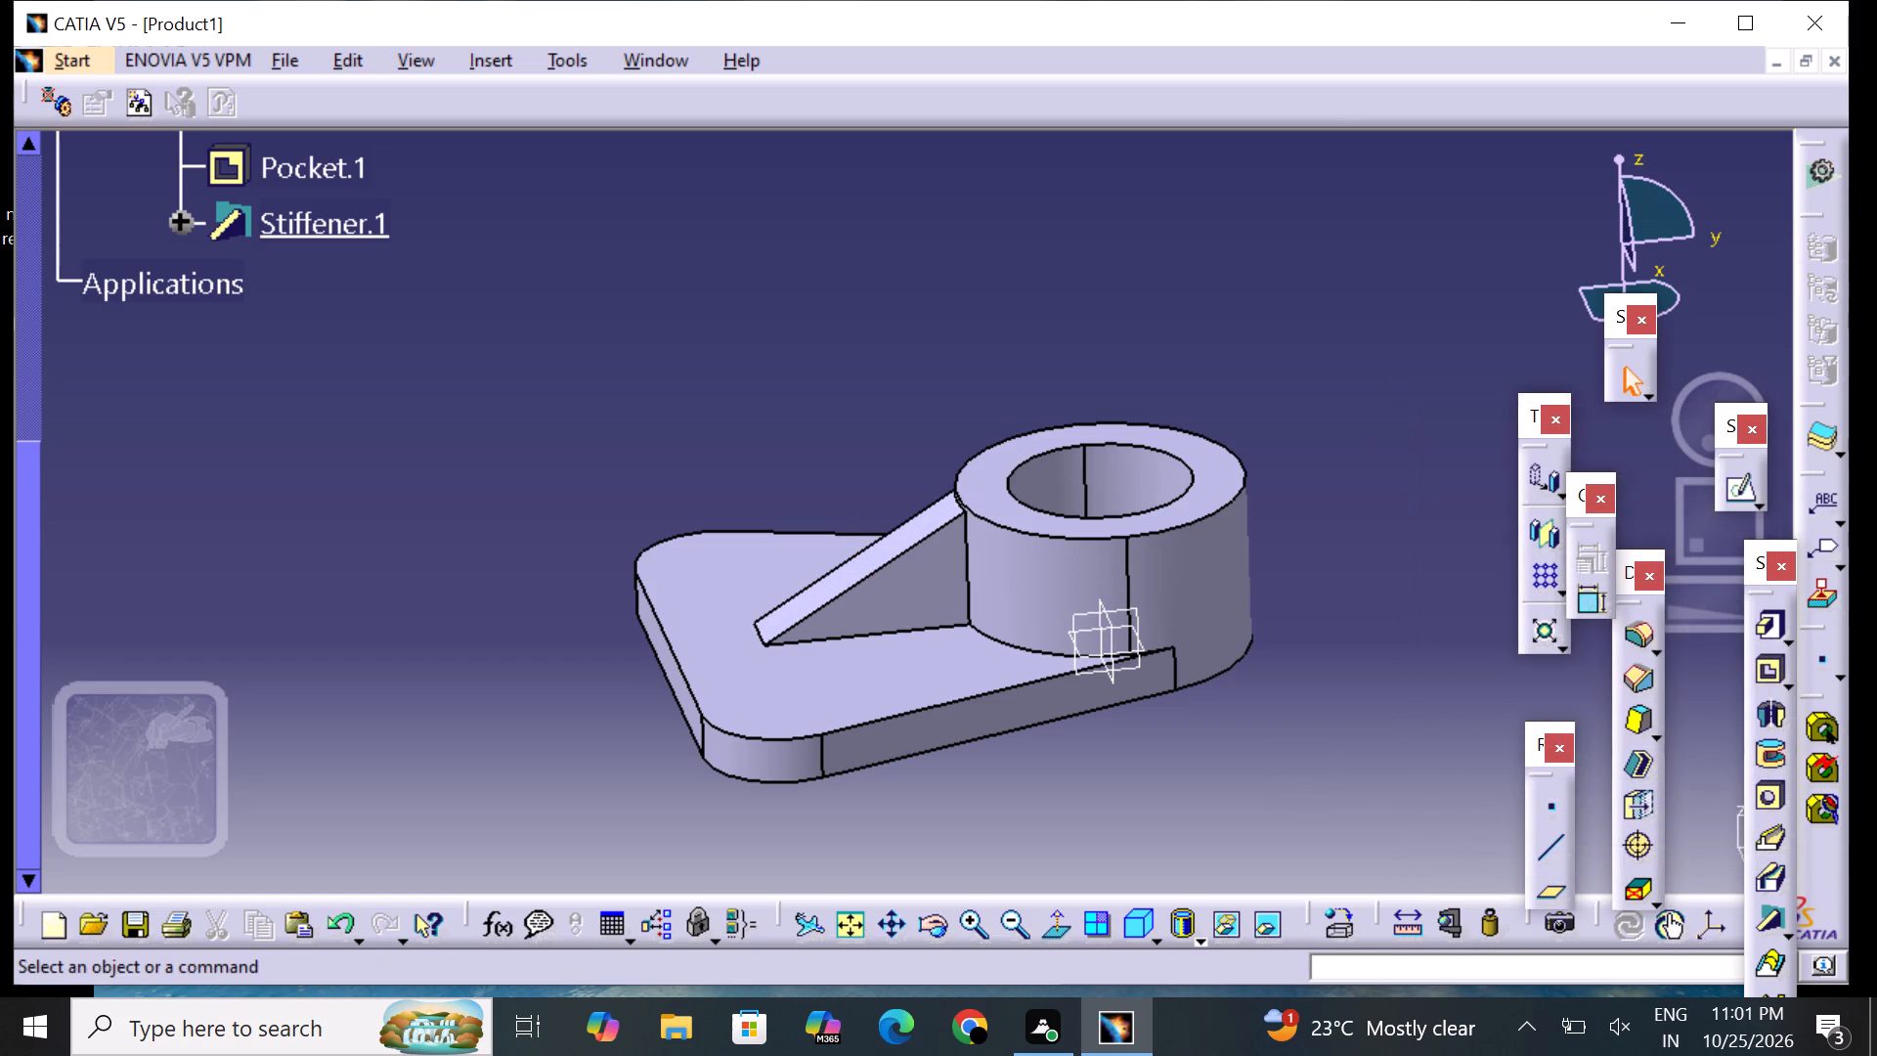
Examine from several angles how the stiffener meets the ring boss and plate, and review its definition.
middle_drag(495, 423, 504, 472)
right_drag(497, 423, 504, 472)
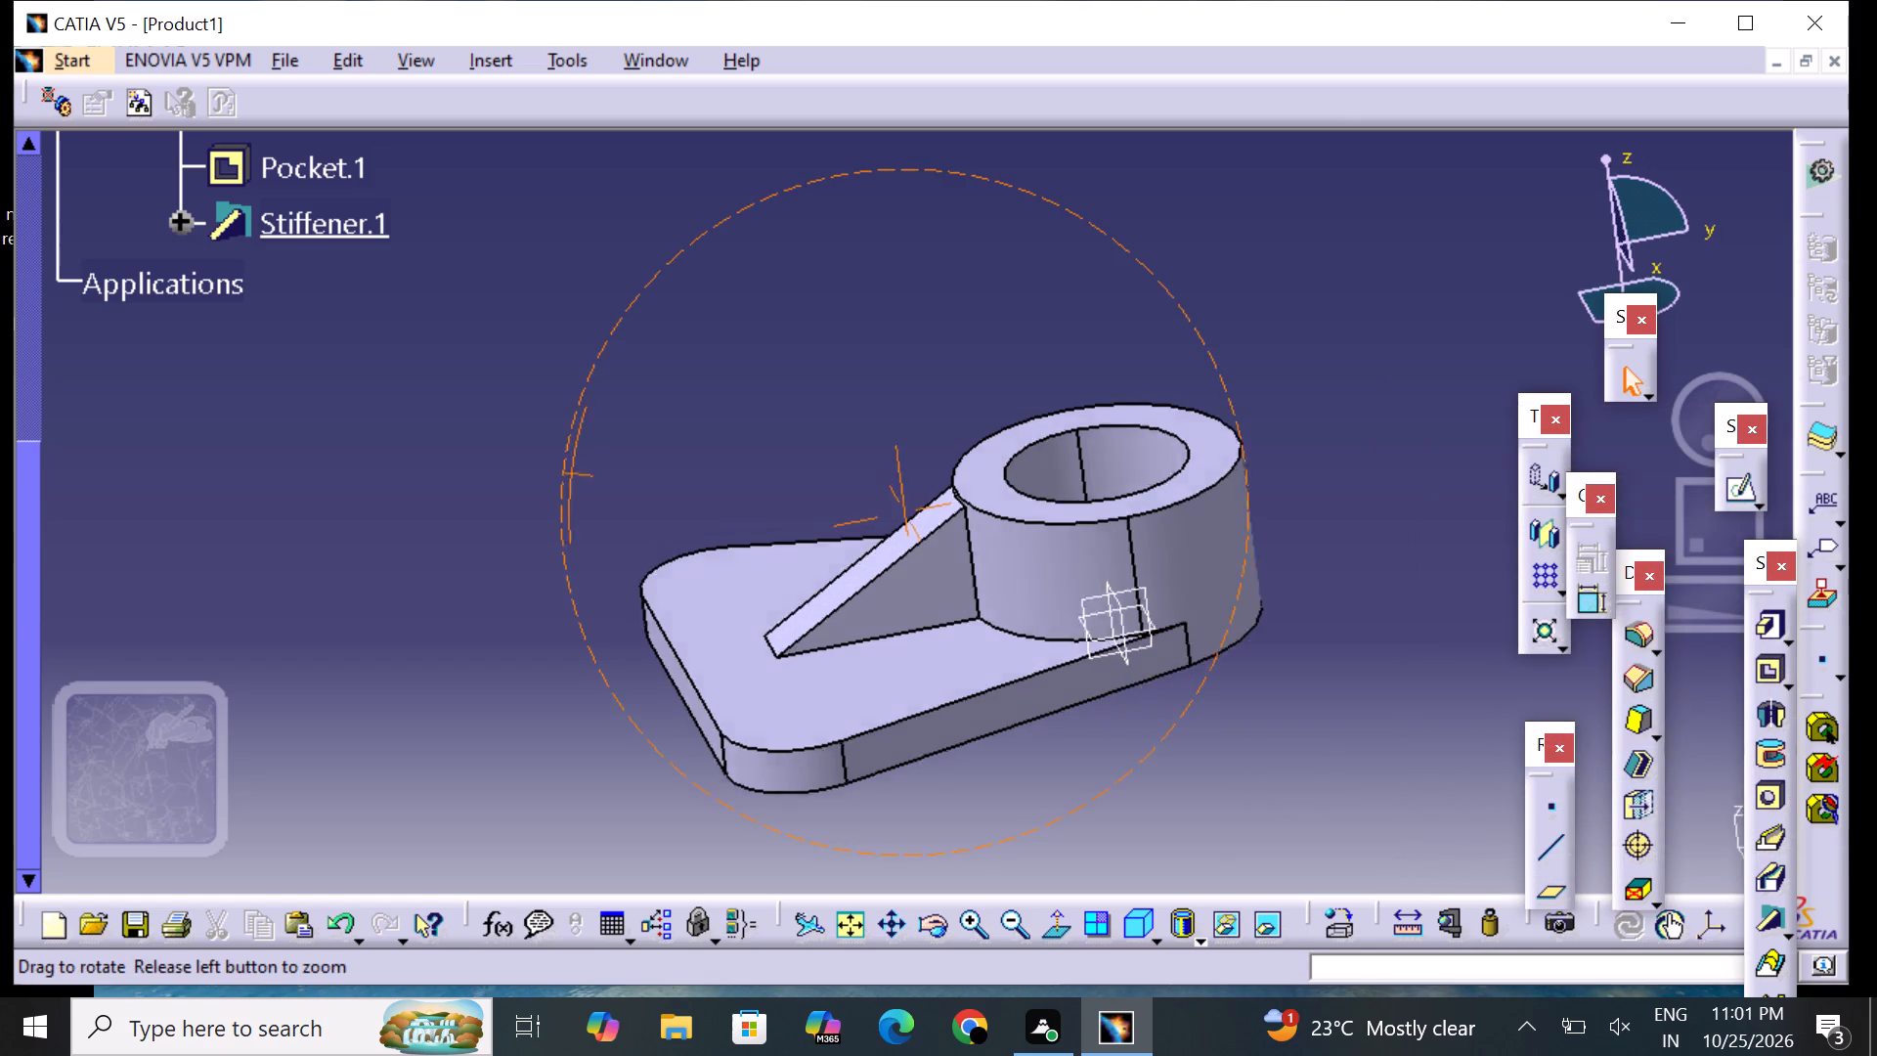
right_drag(504, 472, 856, 700)
middle_drag(504, 472, 856, 699)
middle_drag(624, 517, 804, 440)
right_drag(625, 516, 804, 440)
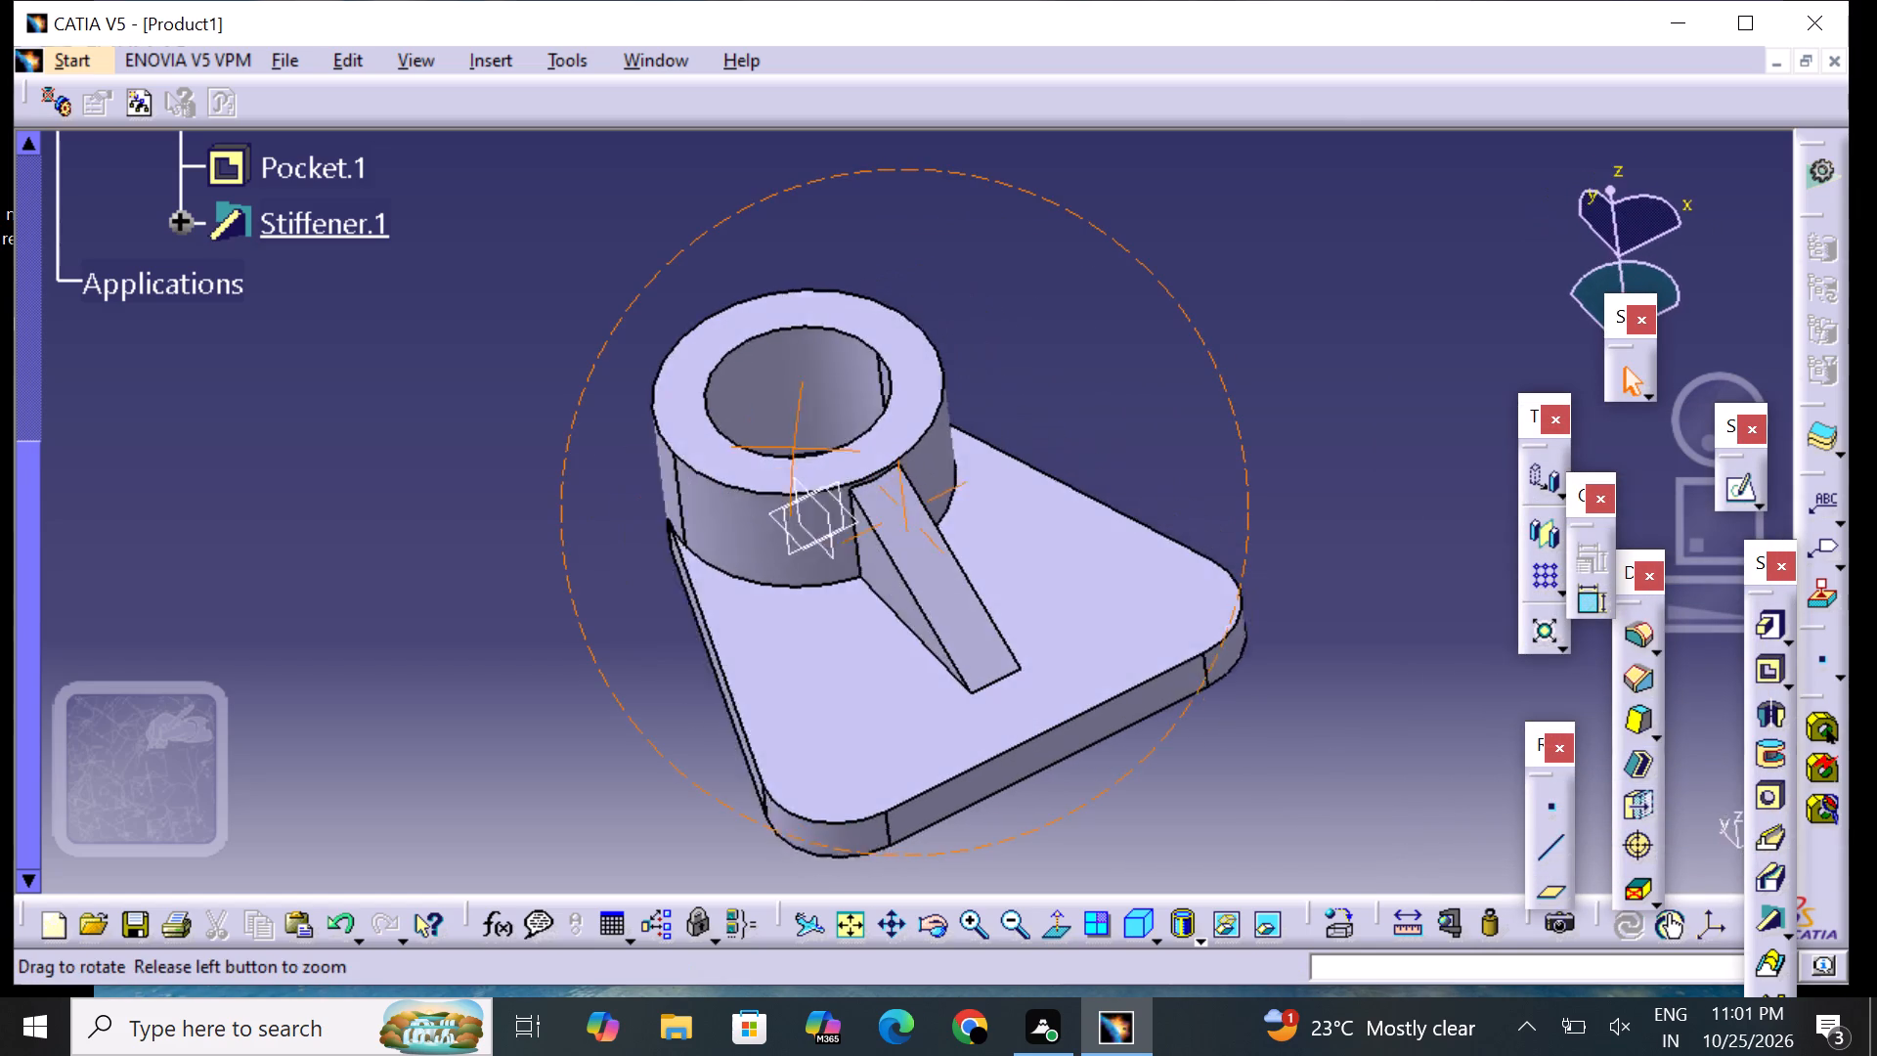
middle_drag(804, 440, 851, 412)
right_drag(804, 440, 851, 411)
middle_drag(633, 475, 698, 529)
right_drag(633, 475, 698, 529)
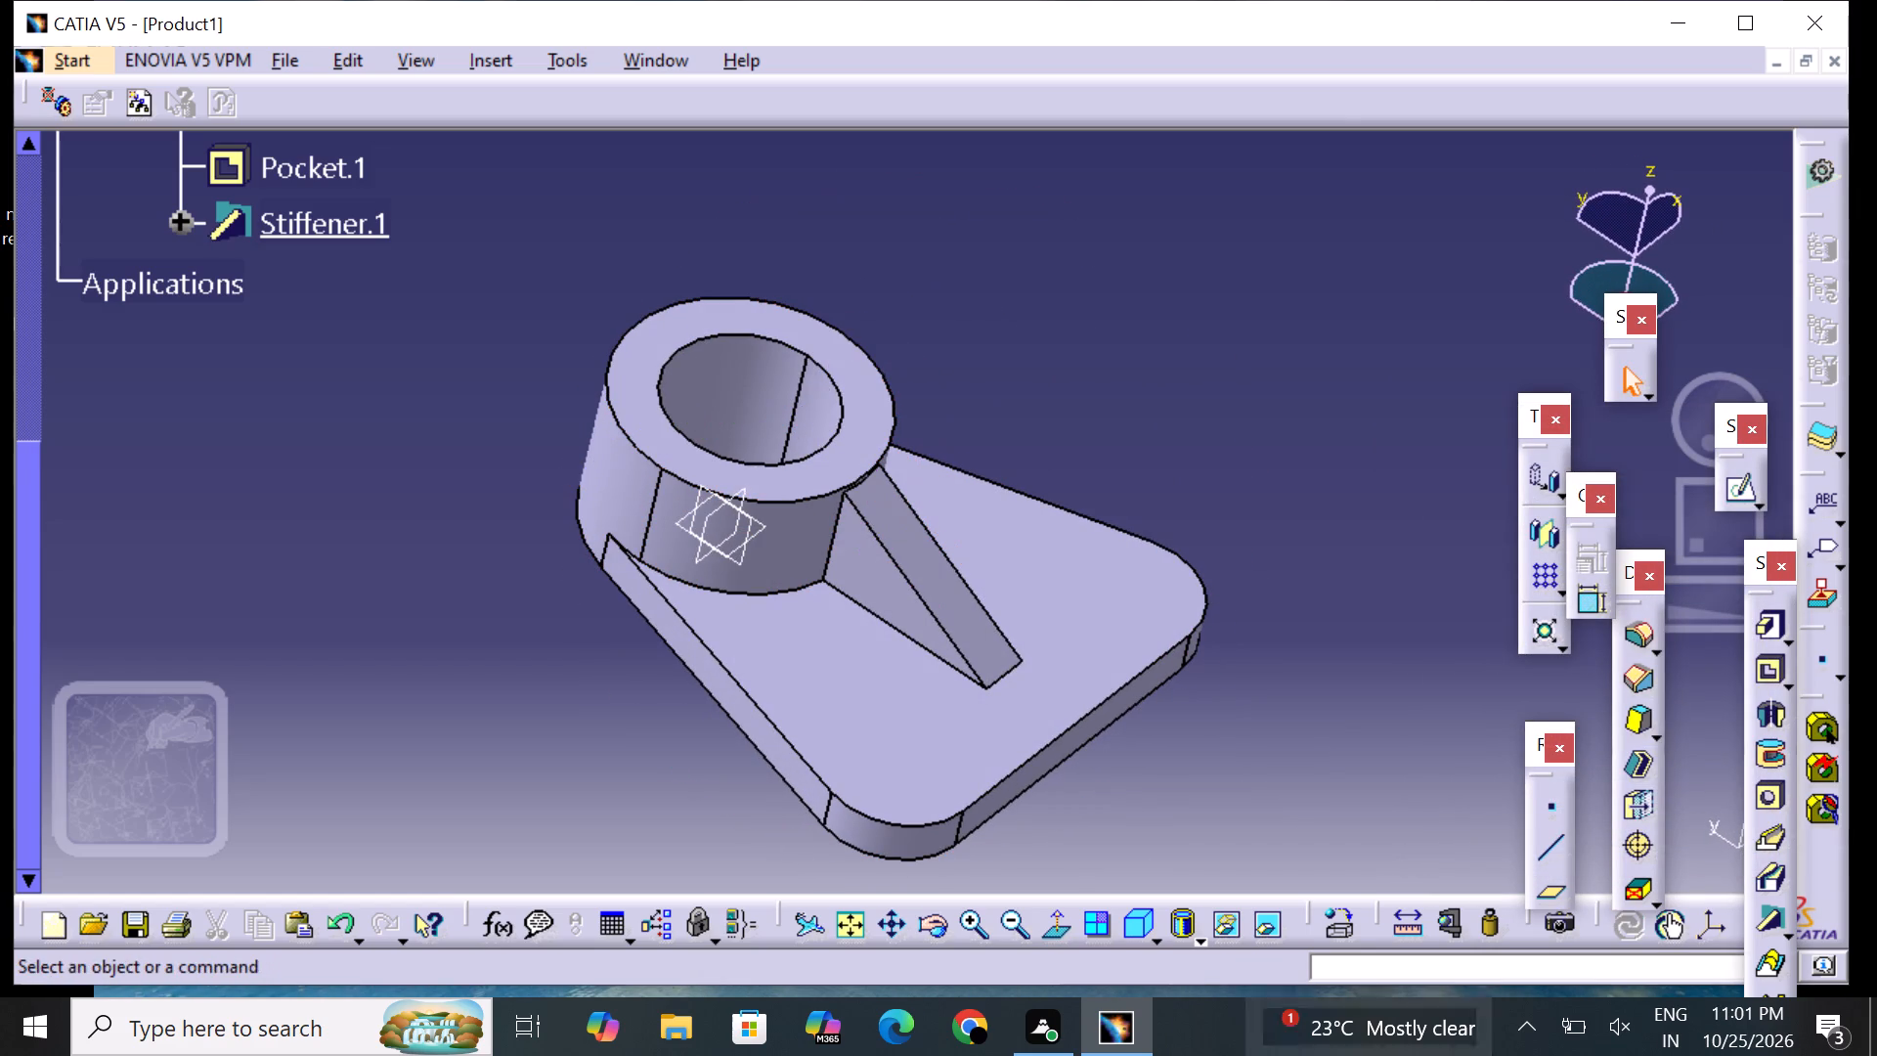
middle_drag(1251, 822, 1148, 739)
right_drag(1251, 822, 1148, 739)
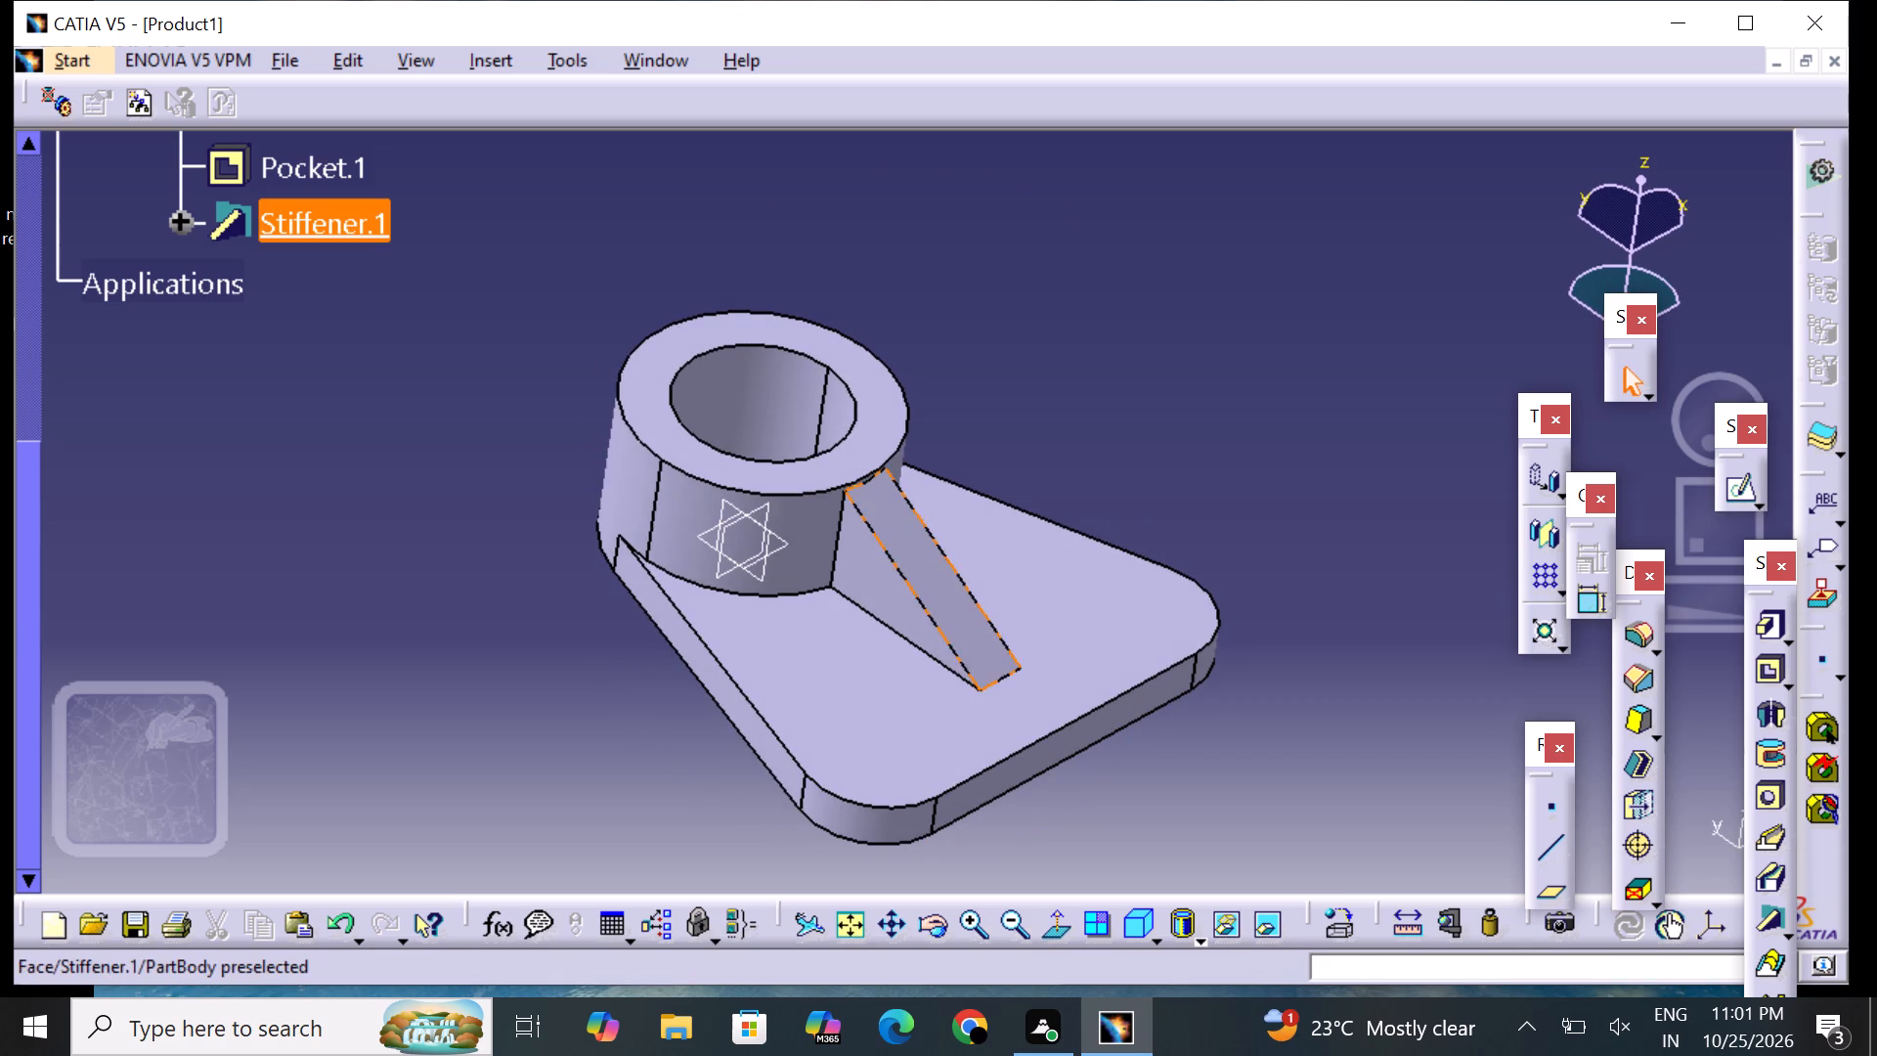
double_click(948, 597)
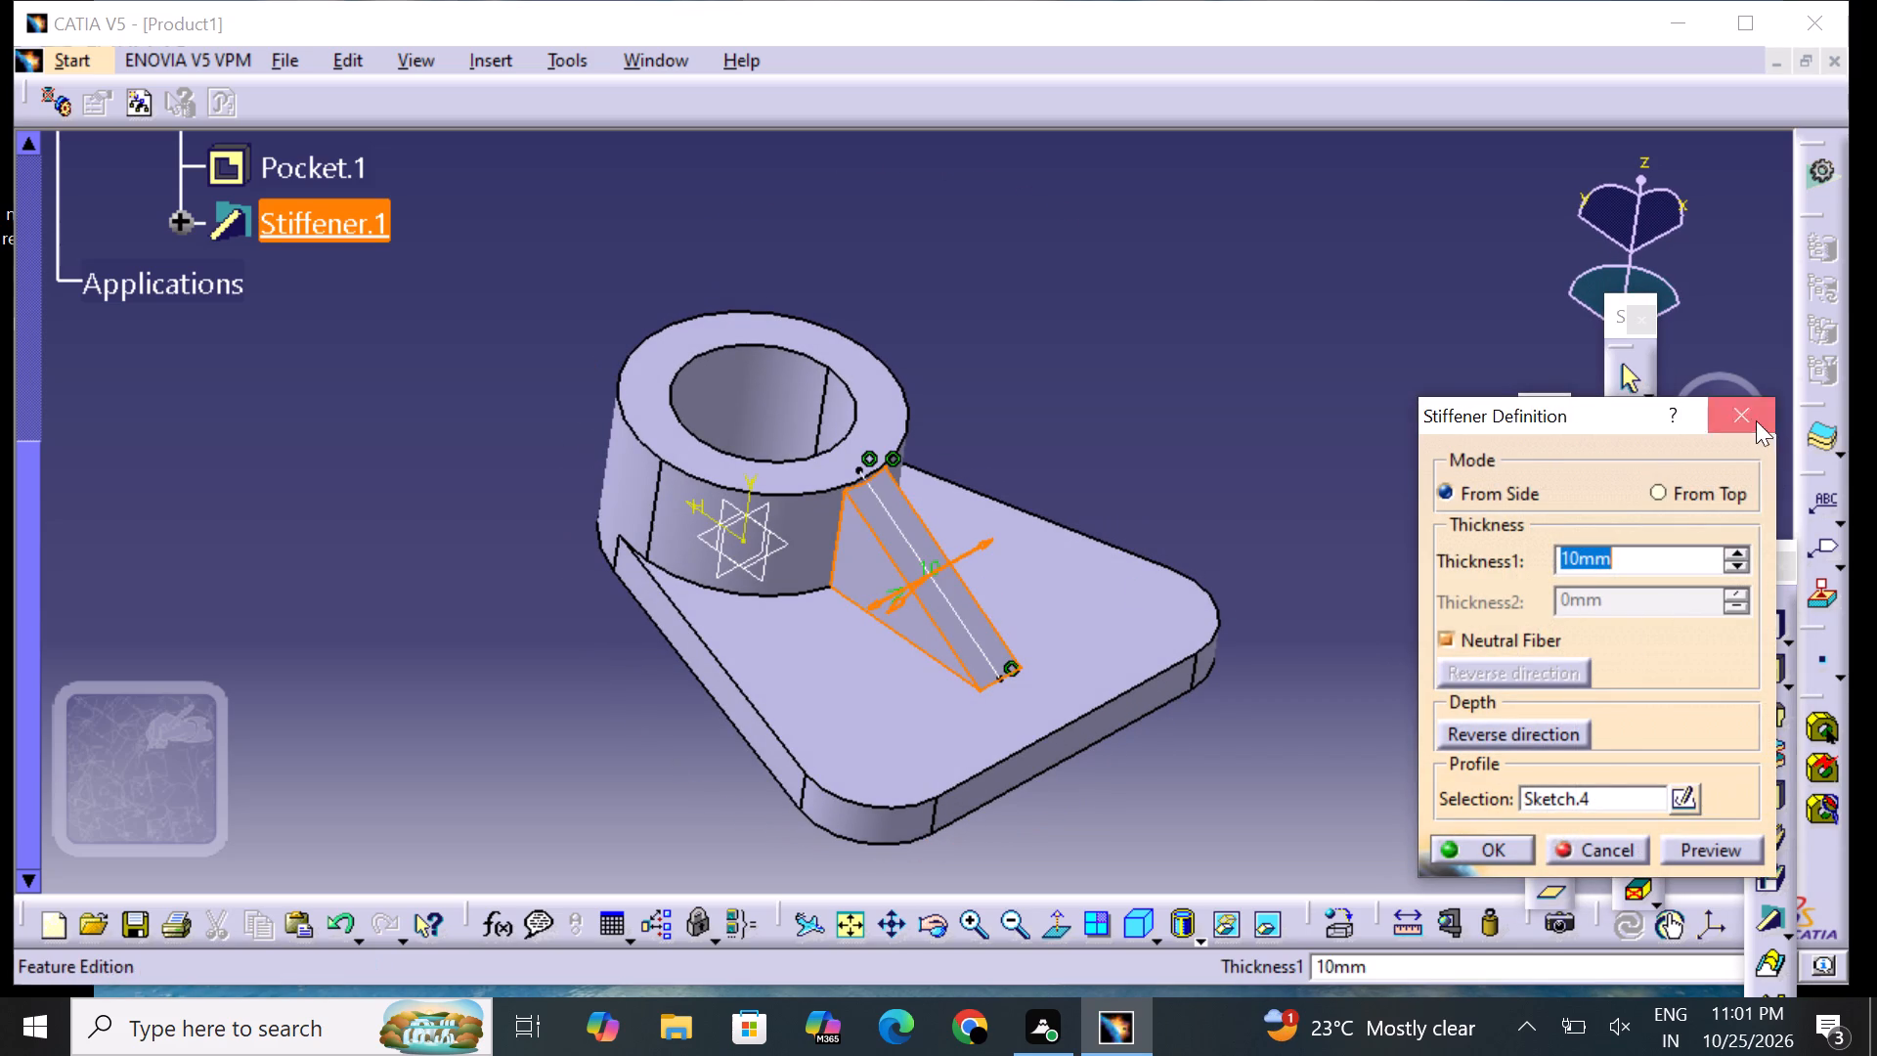
click(1757, 422)
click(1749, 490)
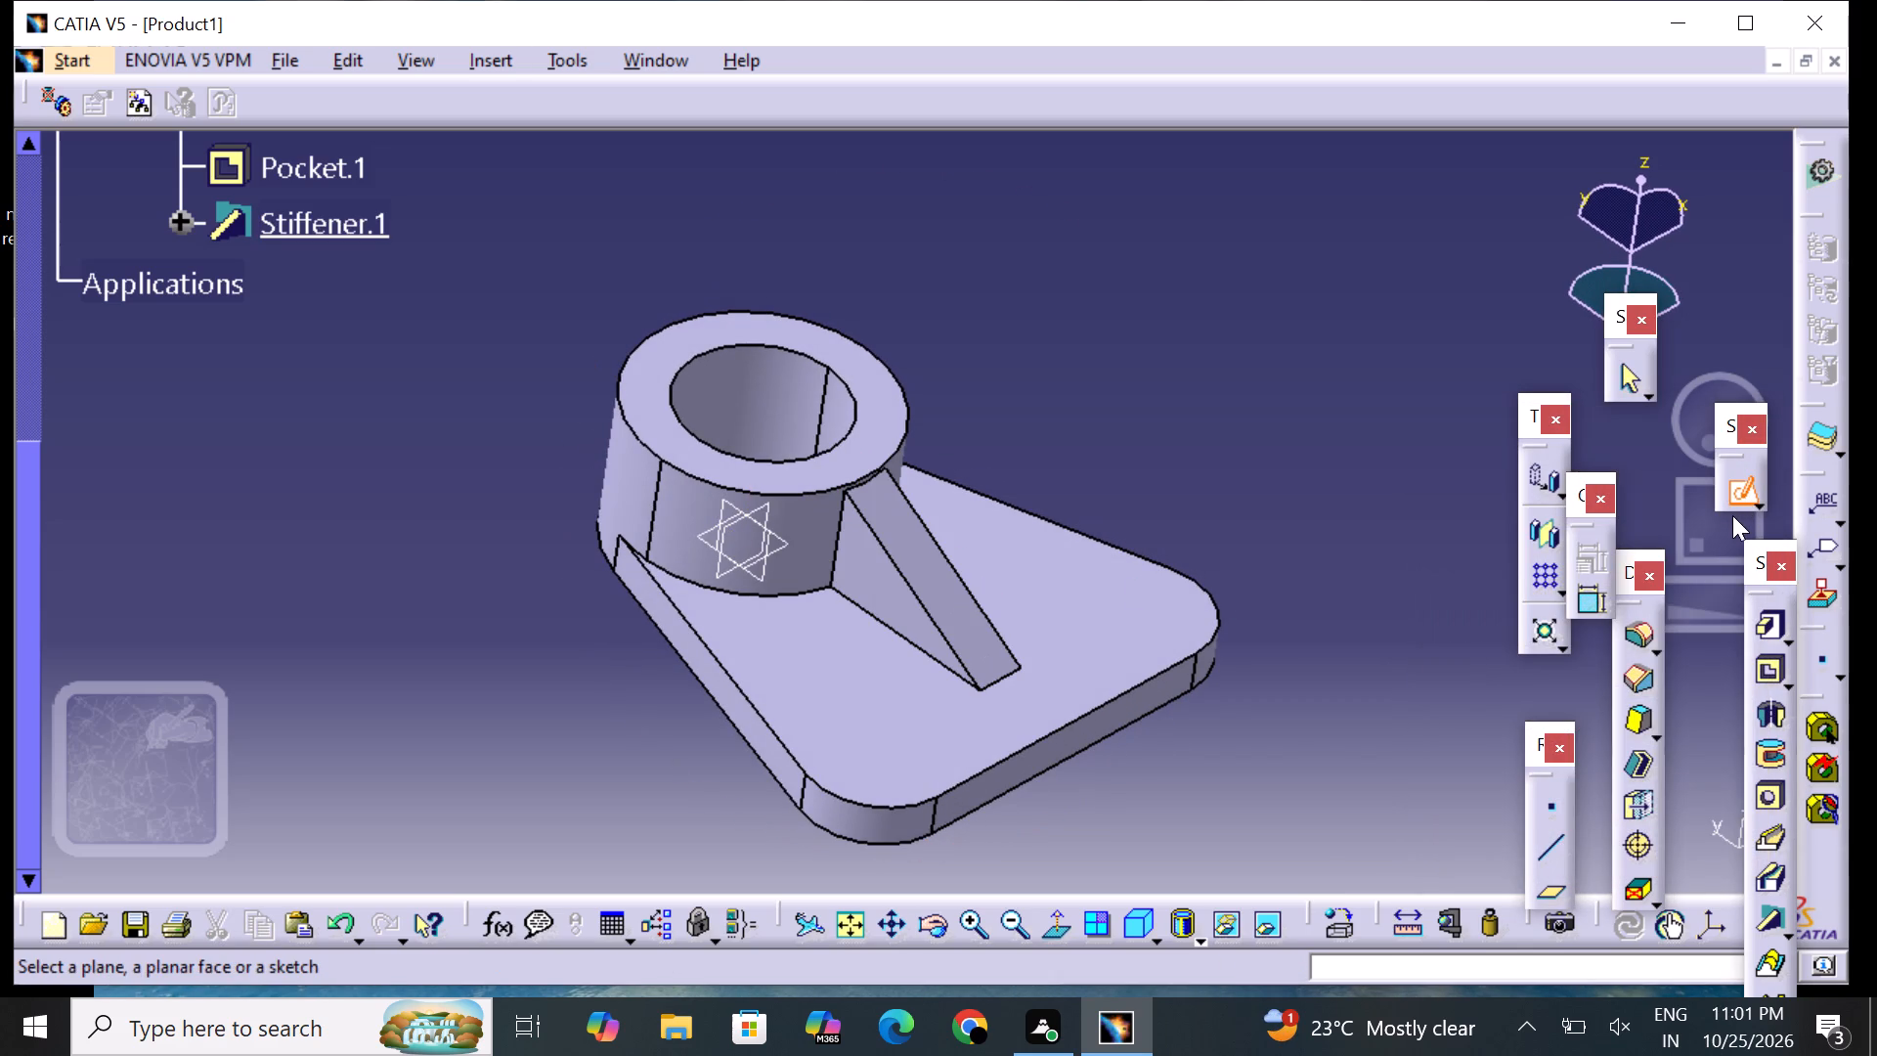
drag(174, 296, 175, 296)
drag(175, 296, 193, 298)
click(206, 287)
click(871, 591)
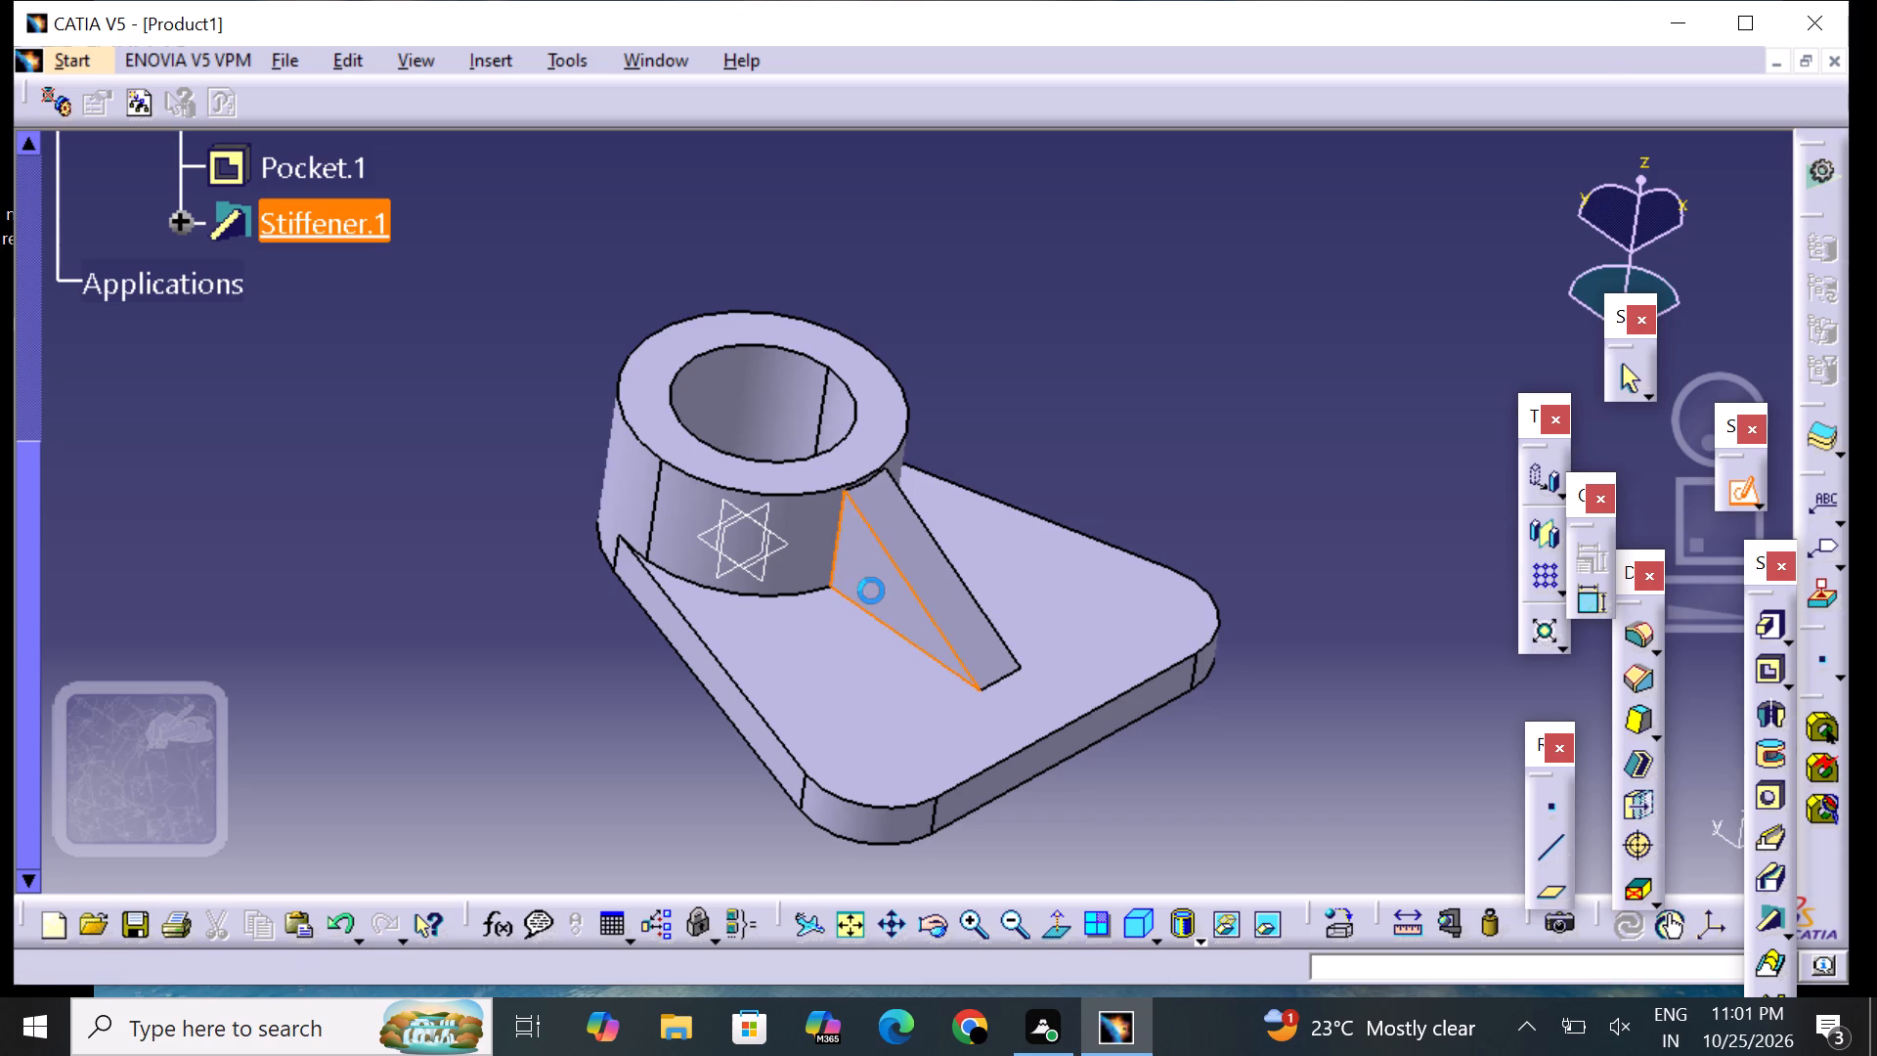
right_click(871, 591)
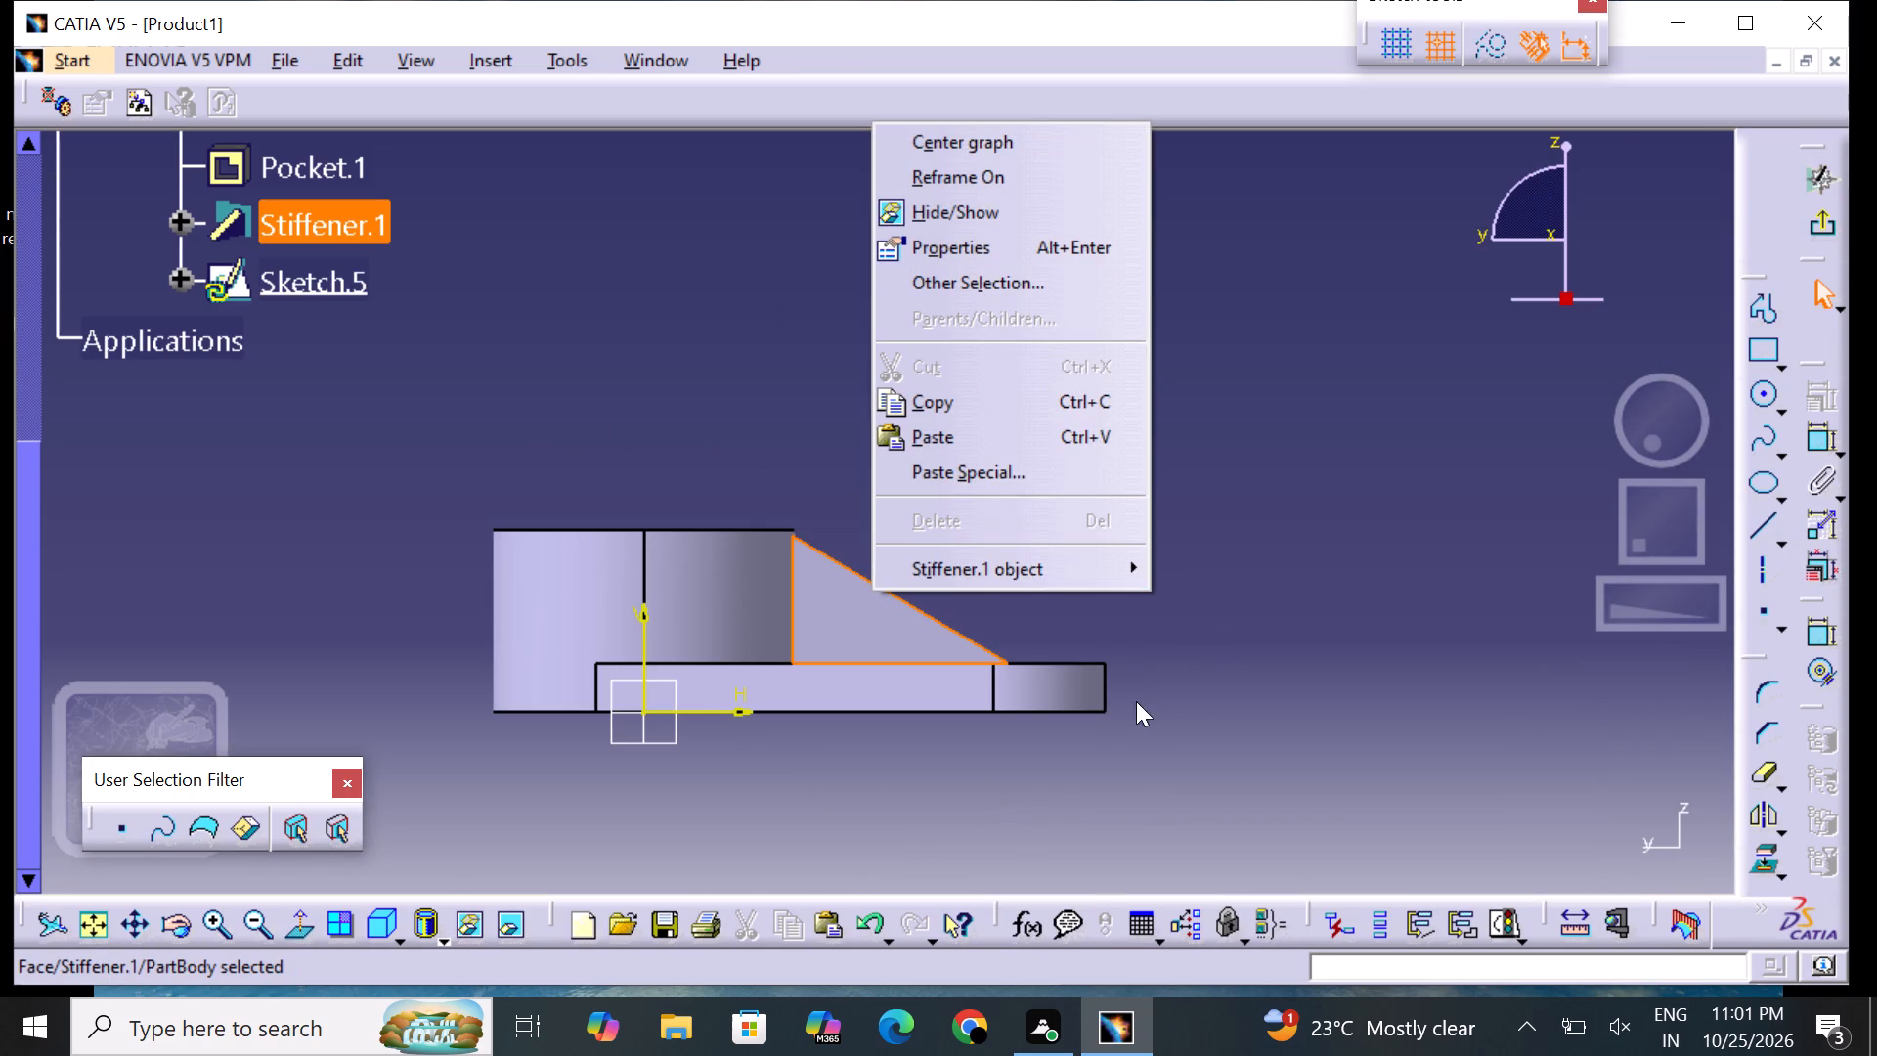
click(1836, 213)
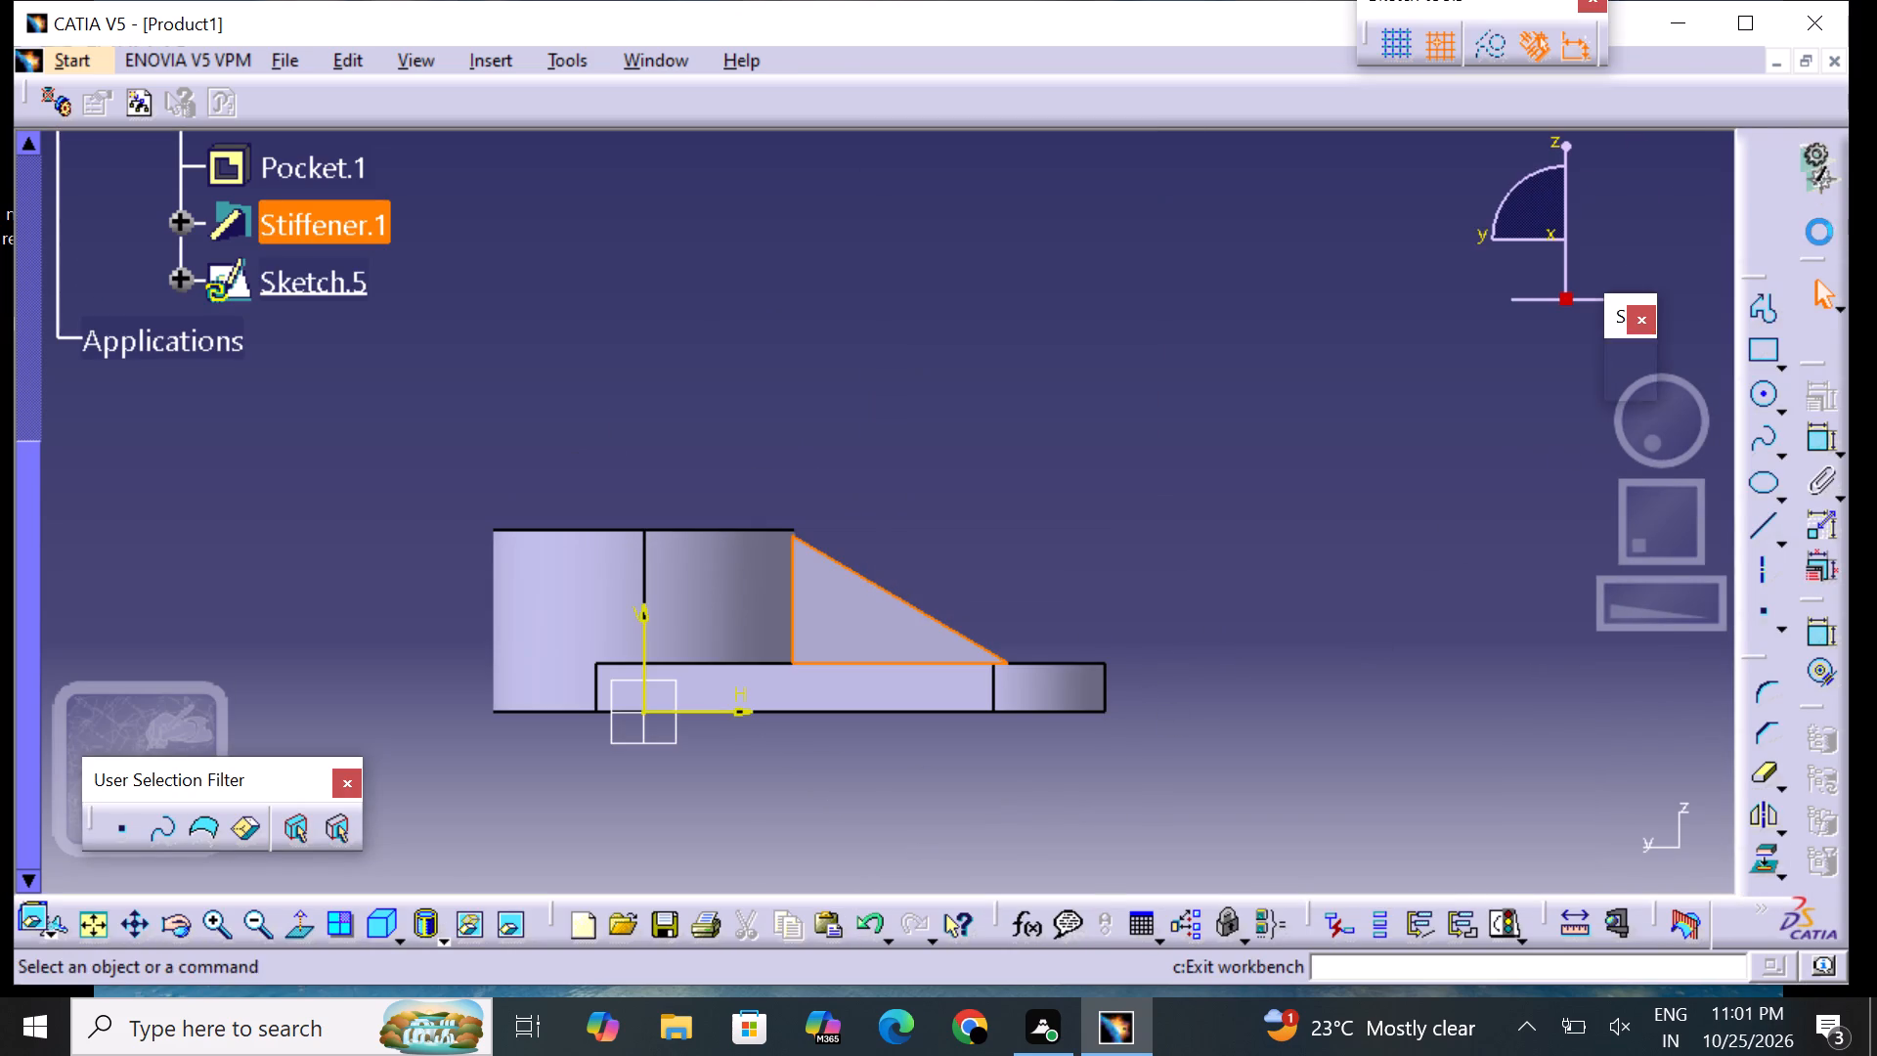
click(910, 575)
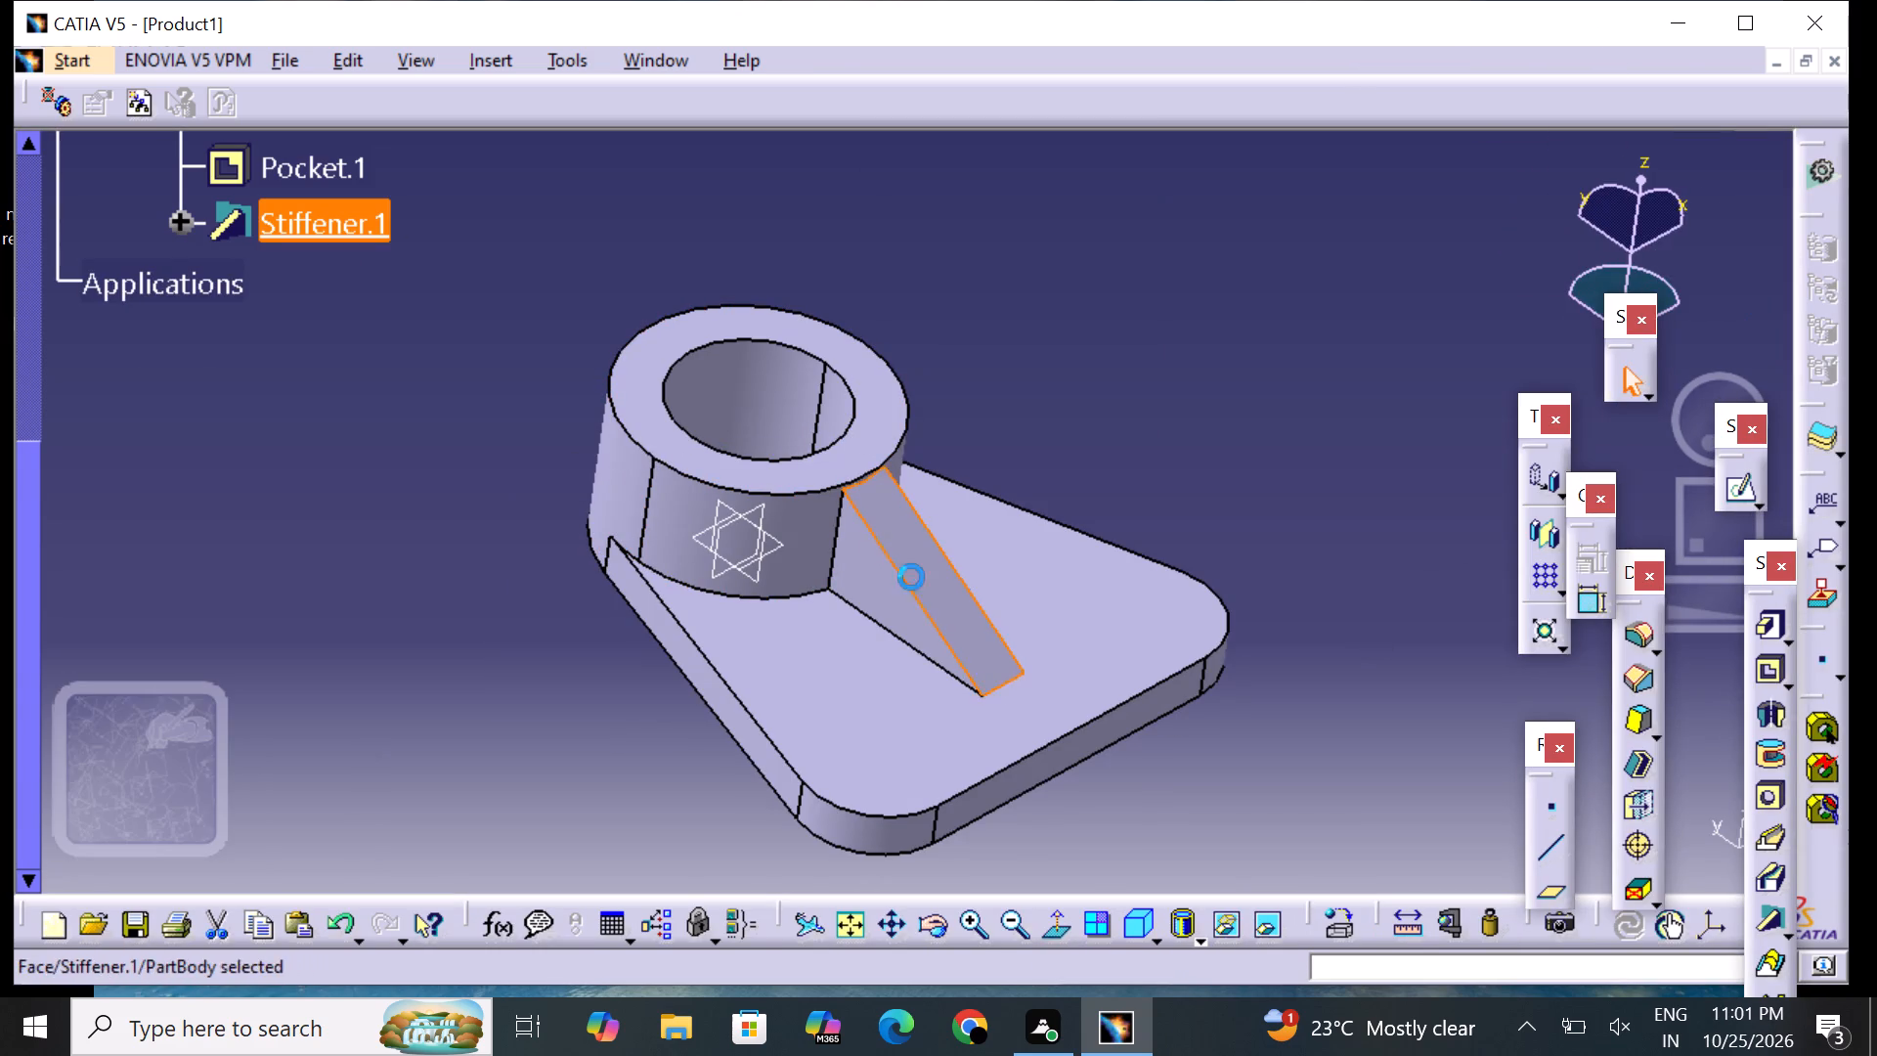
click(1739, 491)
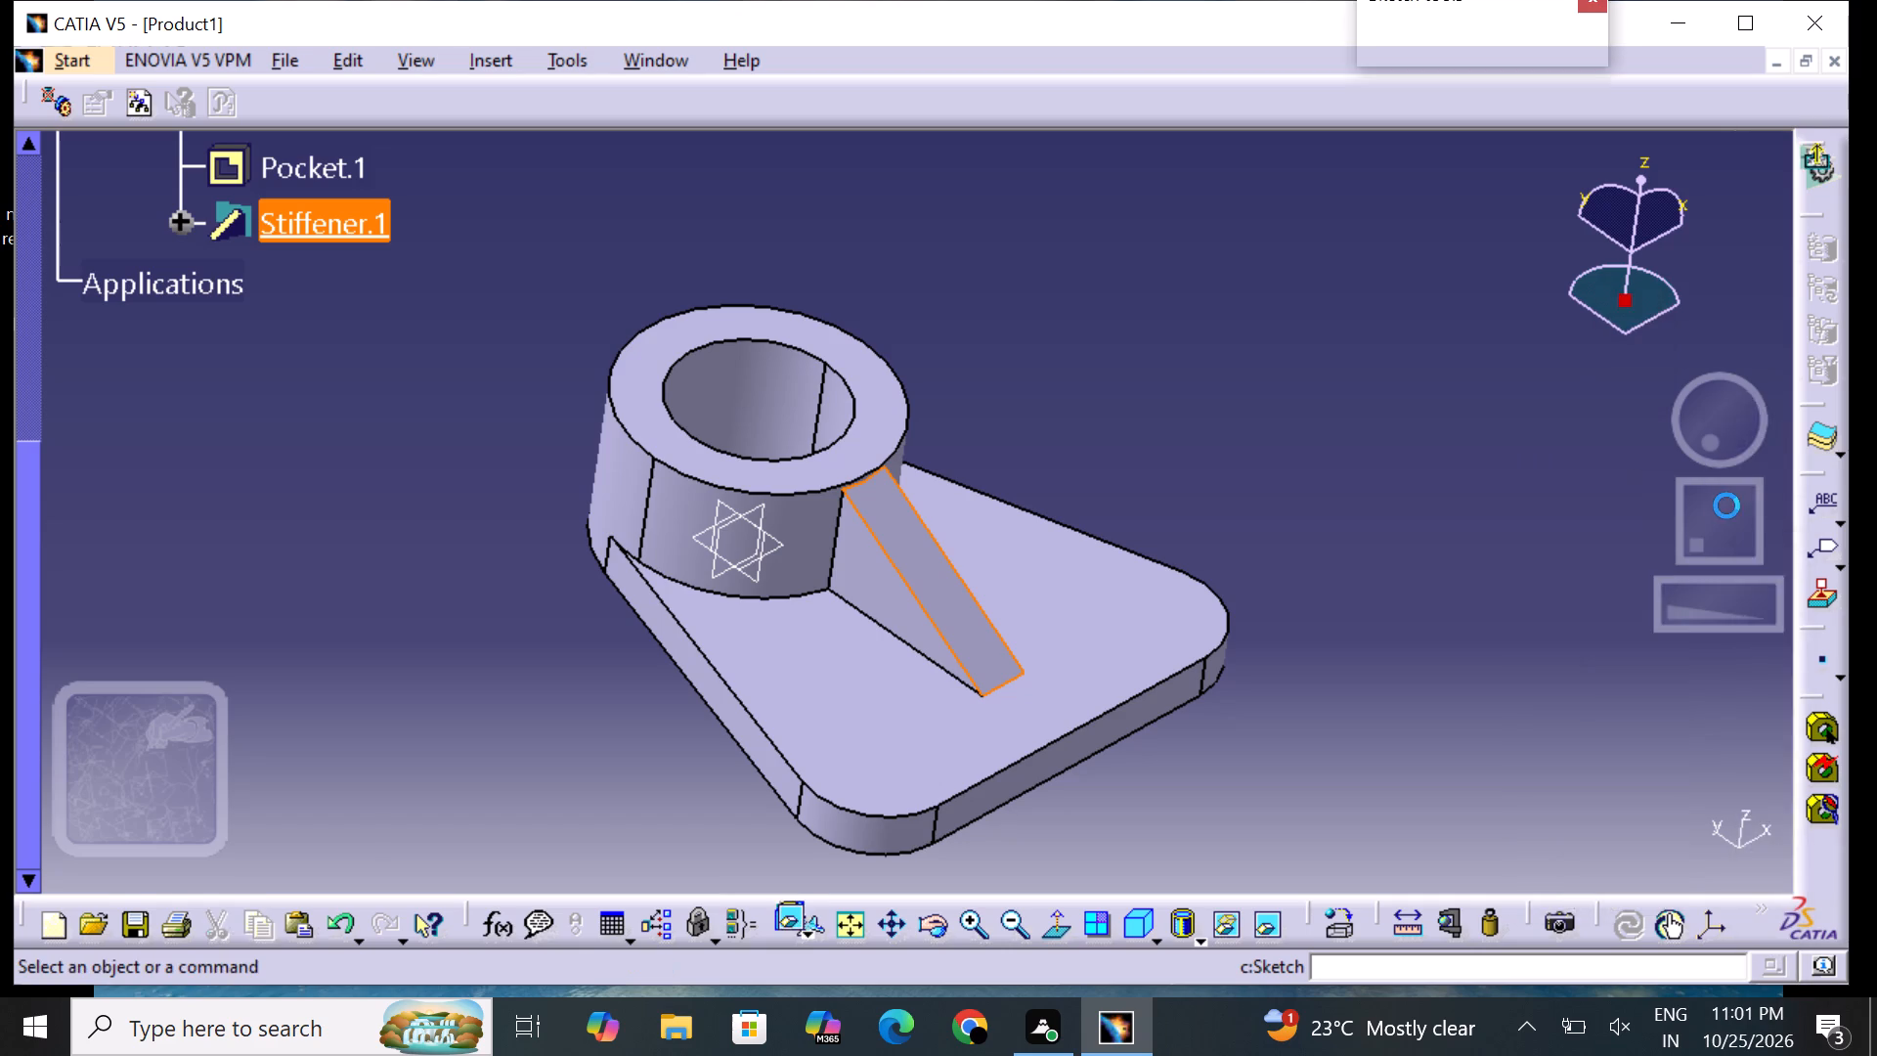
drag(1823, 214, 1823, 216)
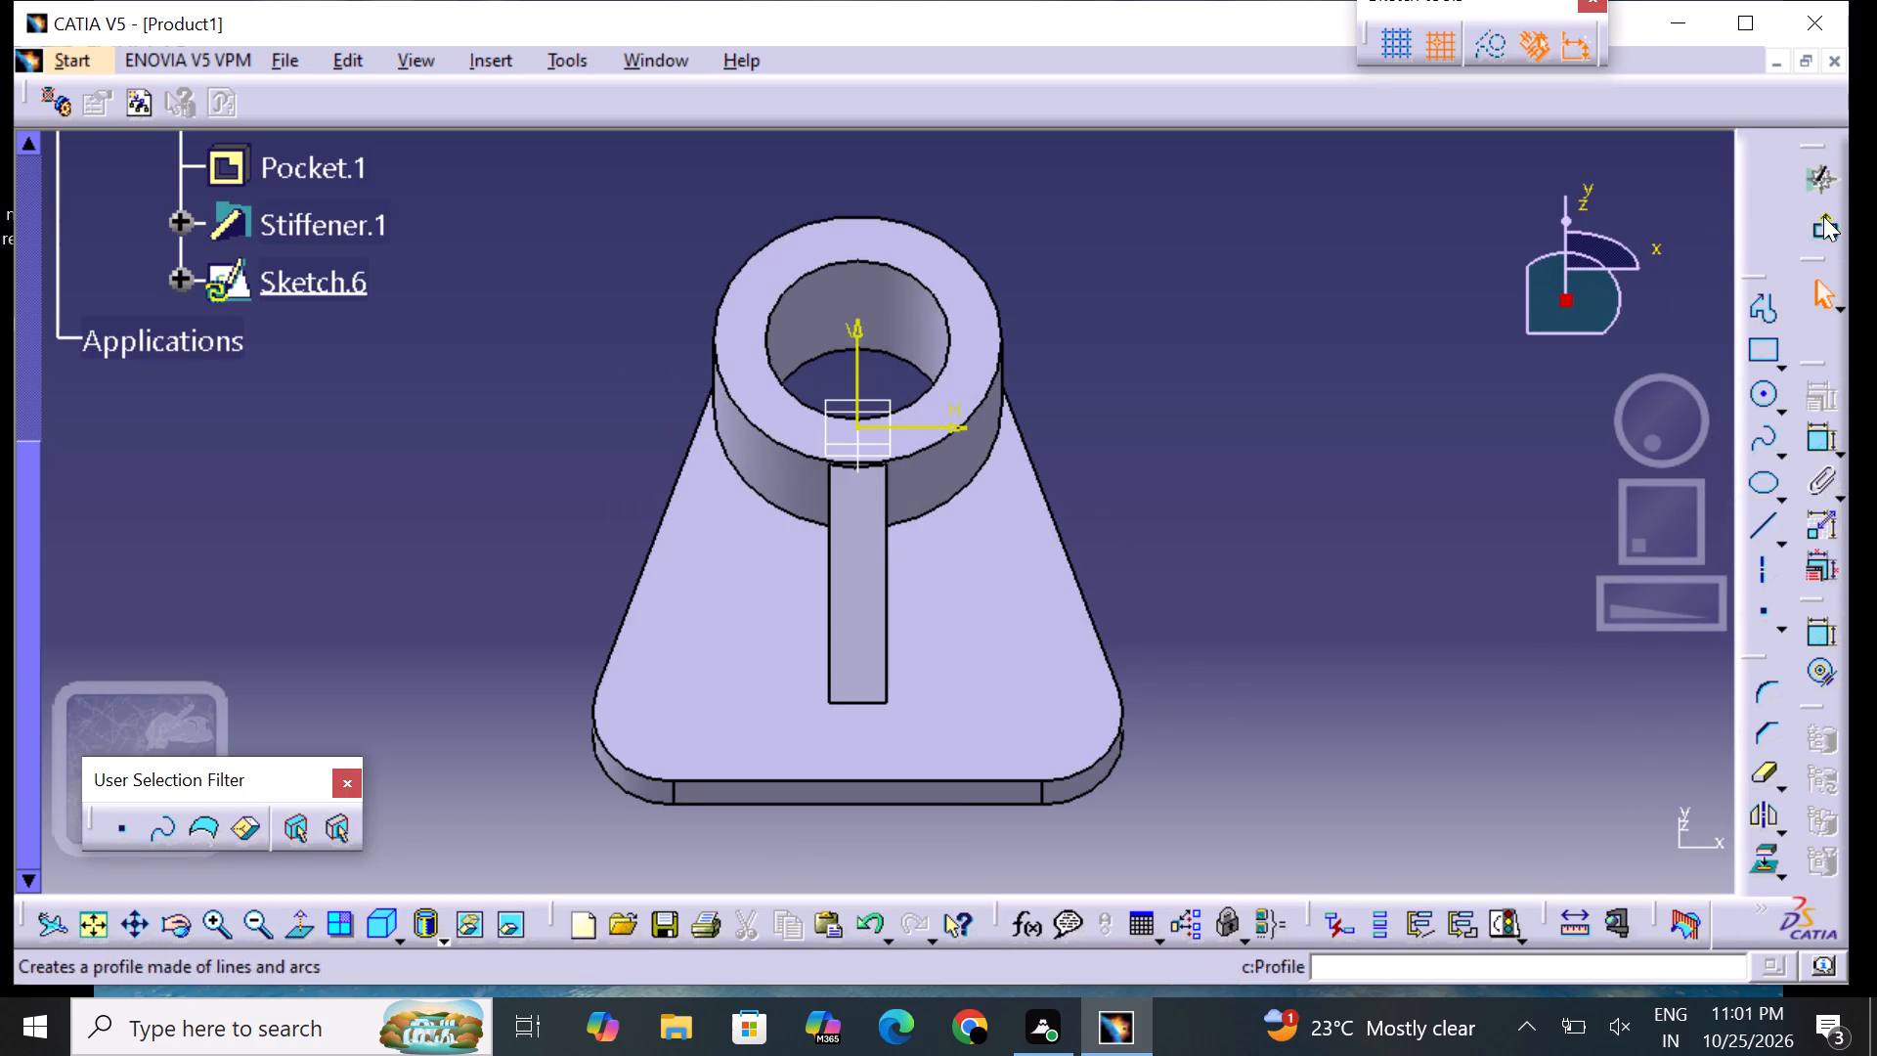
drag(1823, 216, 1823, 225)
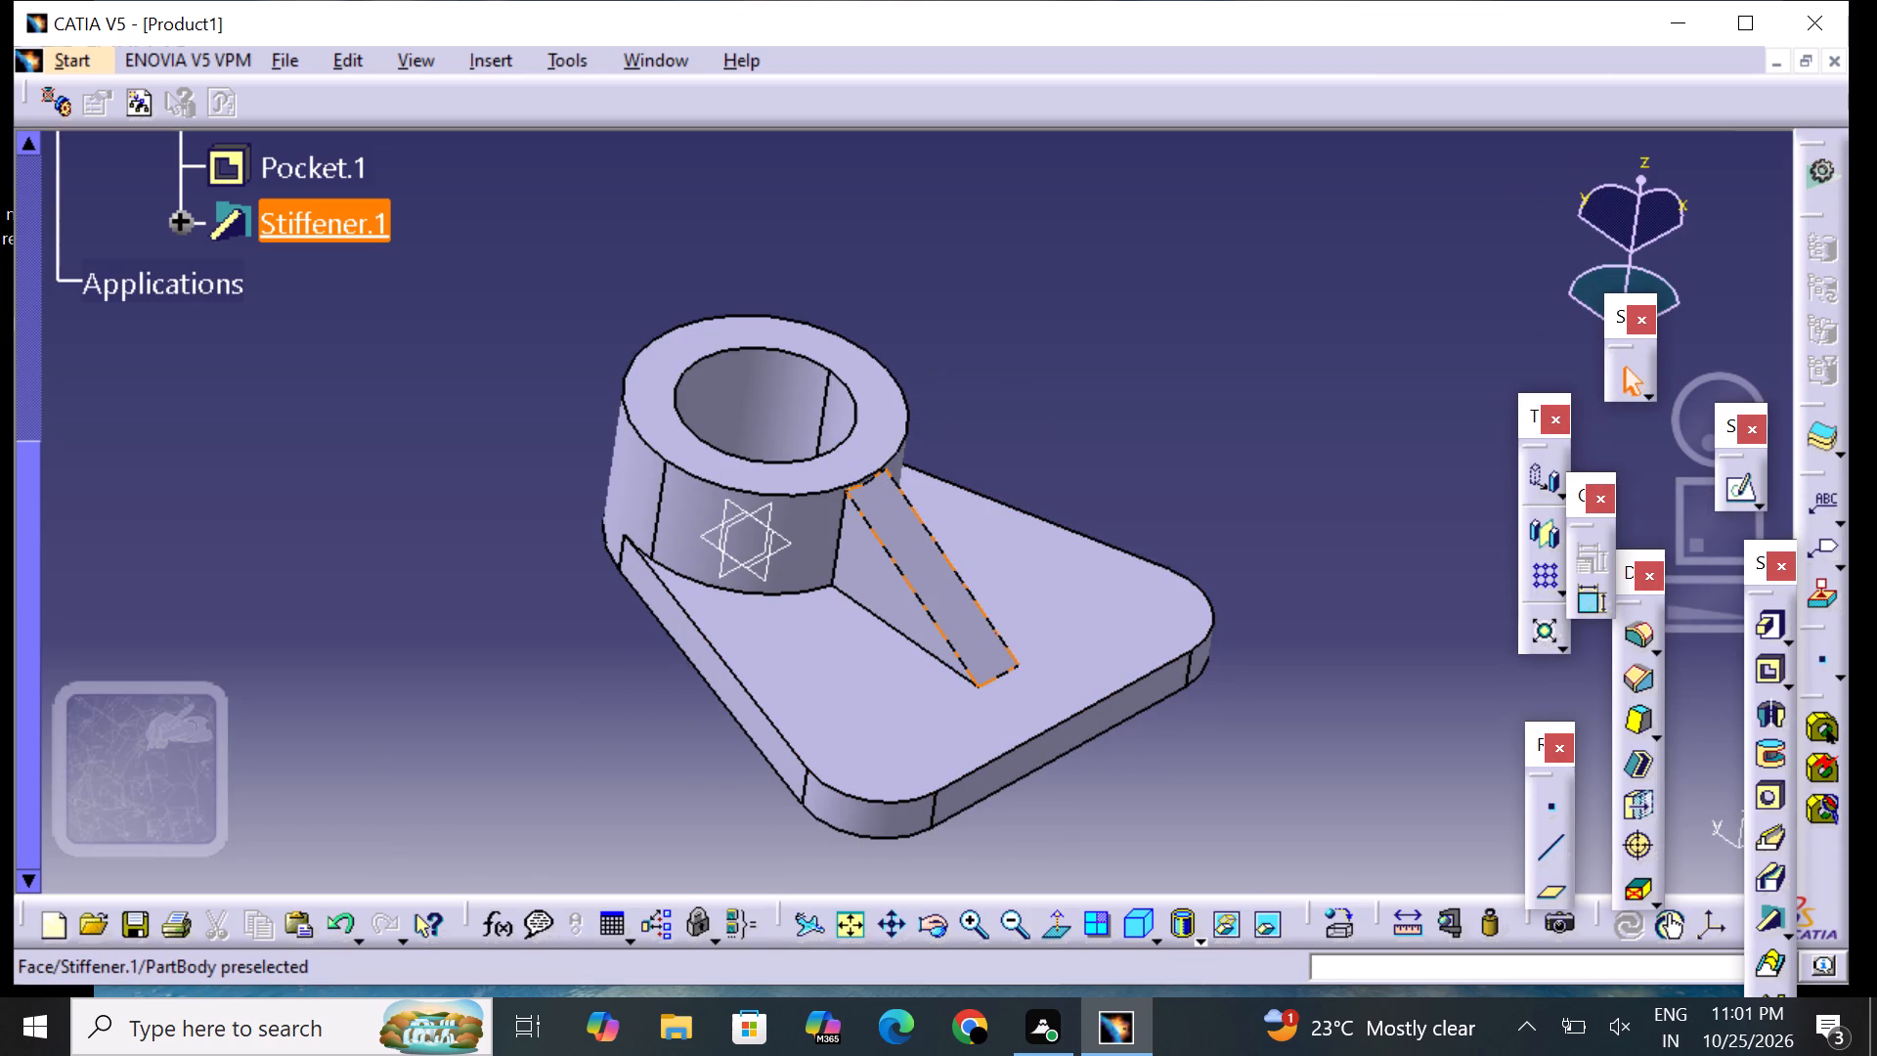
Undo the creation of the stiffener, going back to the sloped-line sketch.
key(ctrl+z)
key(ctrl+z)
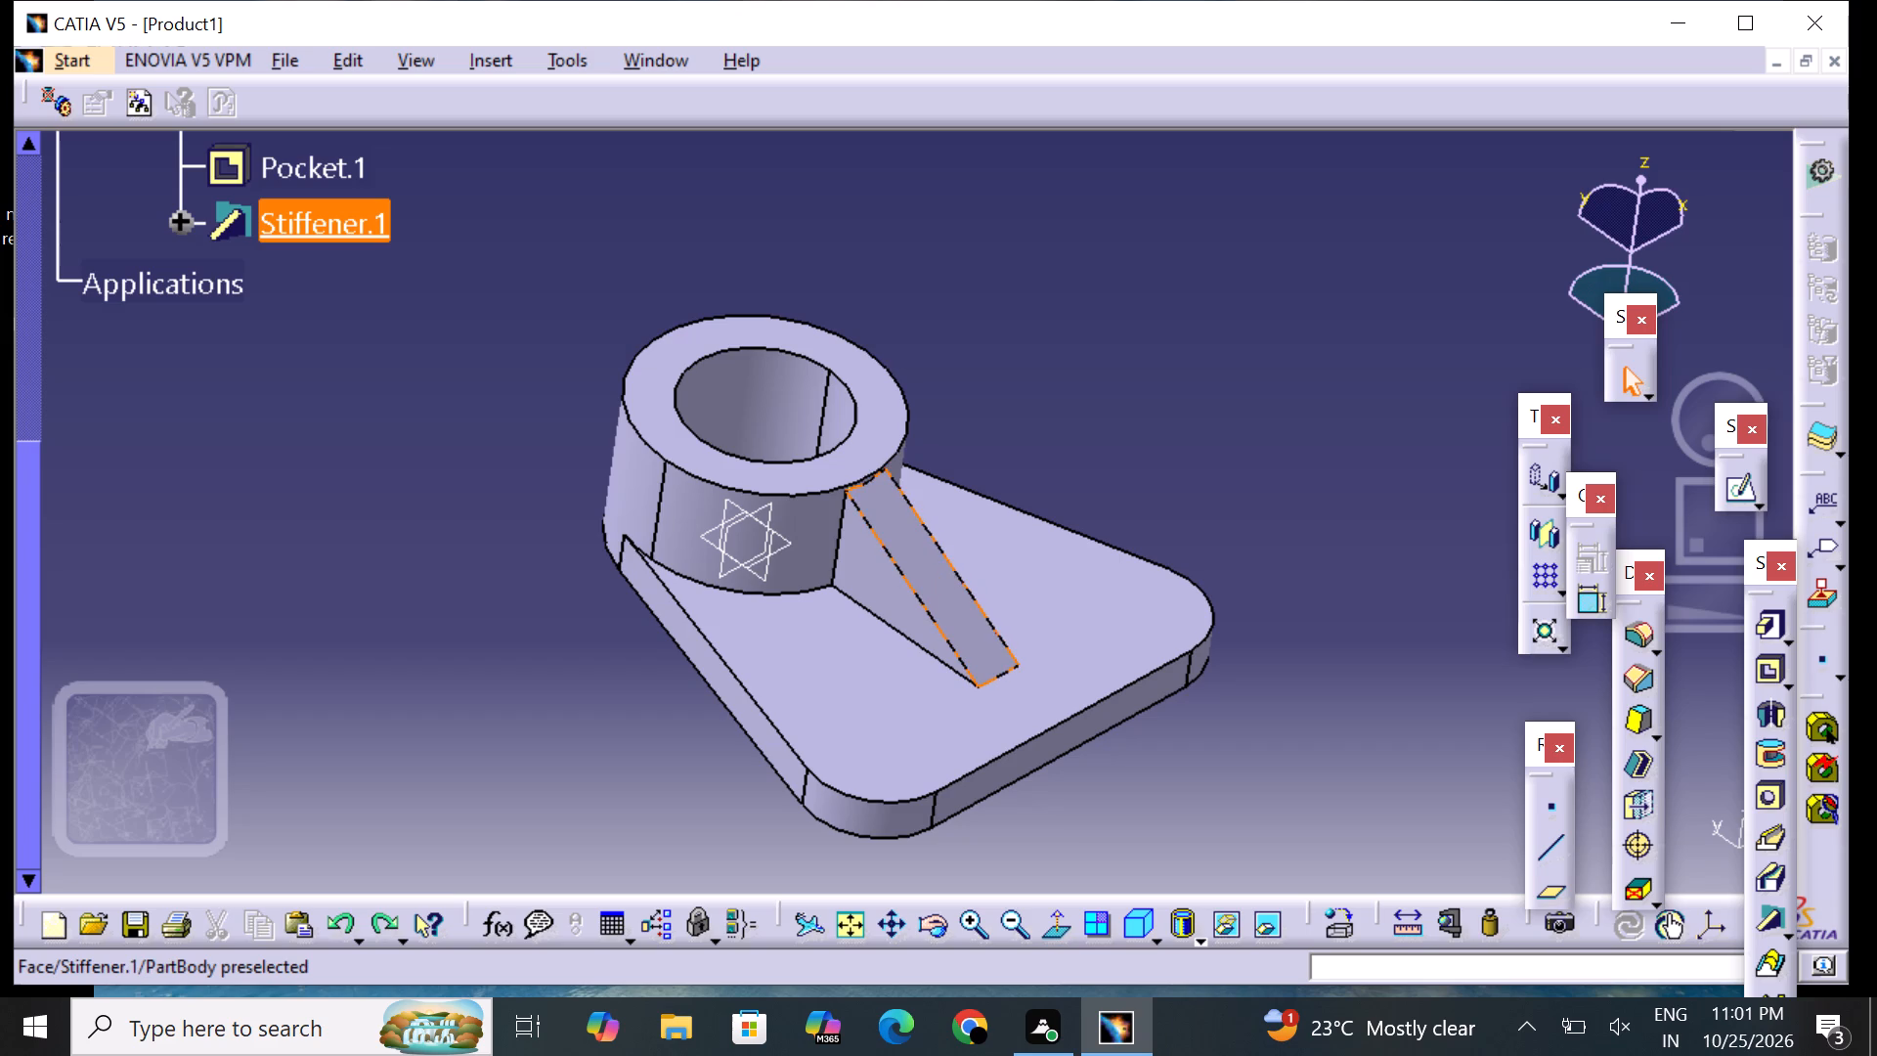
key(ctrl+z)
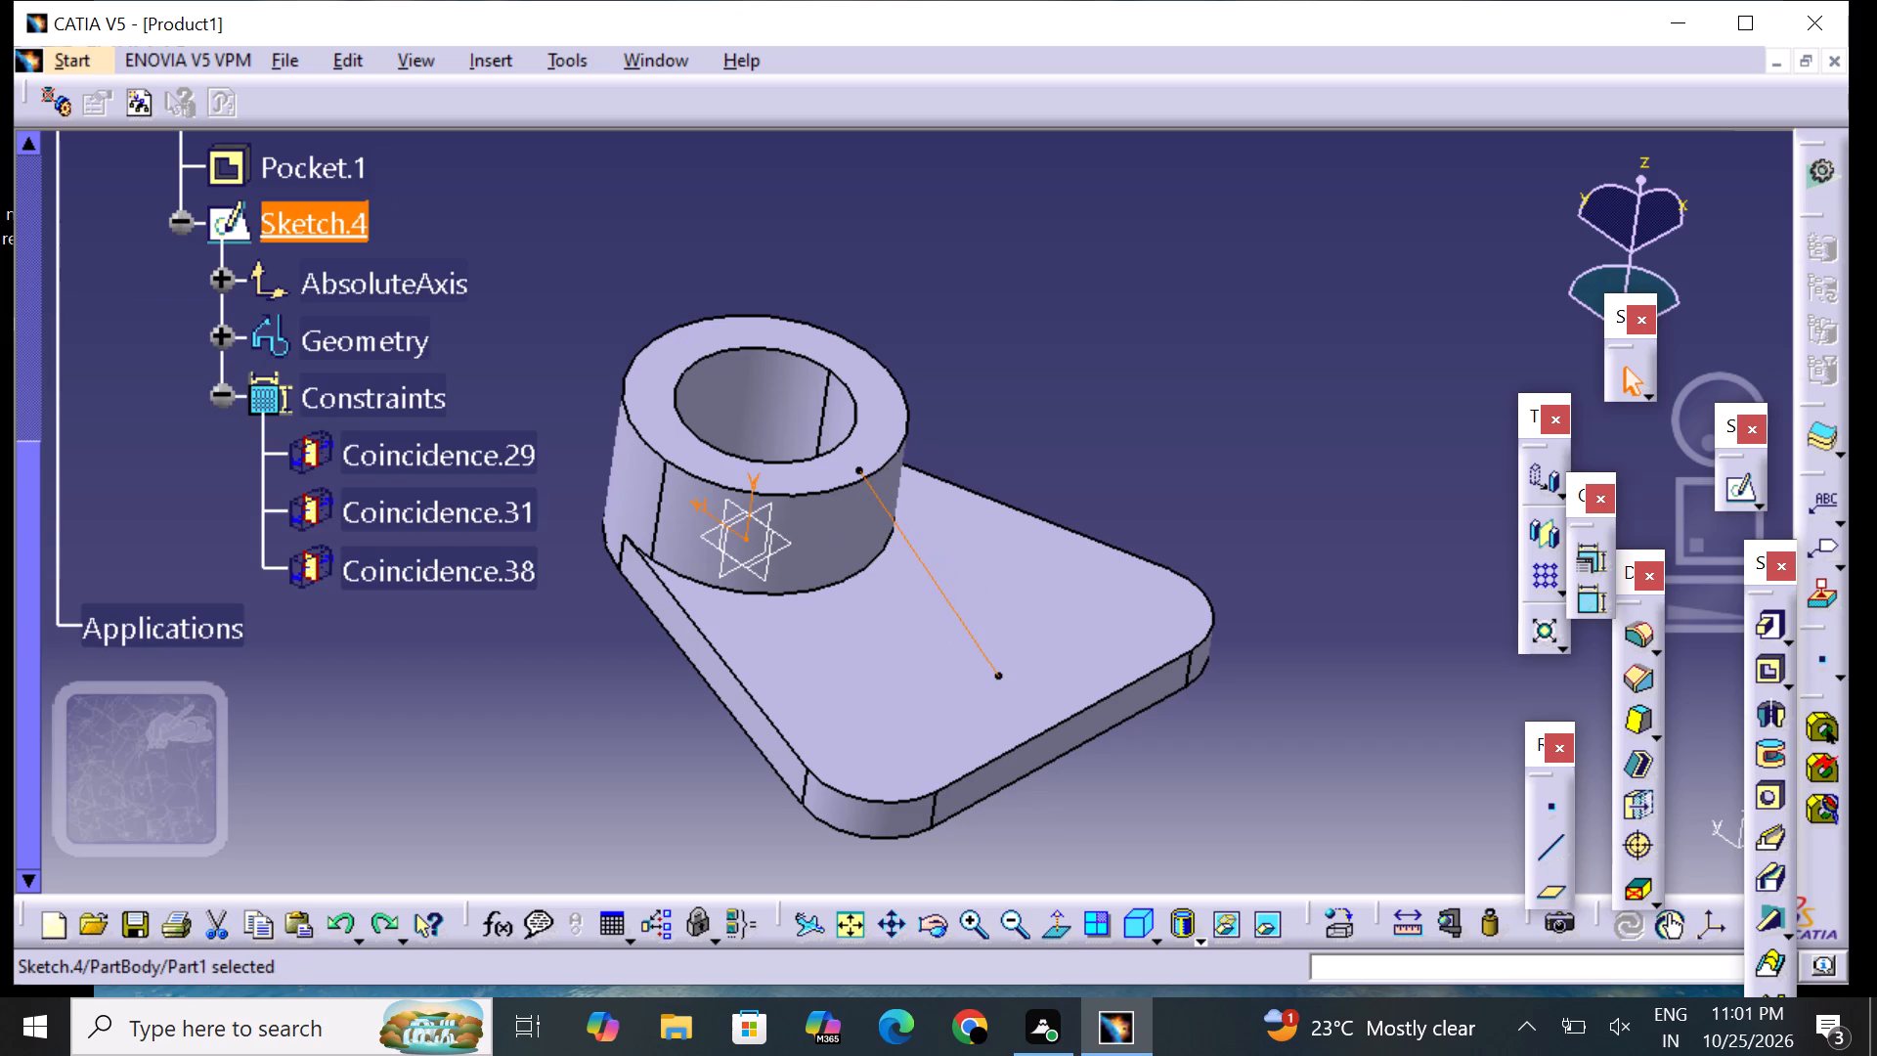
Reopen Sketch.4, the sloped-line sketch, for editing.
click(1737, 494)
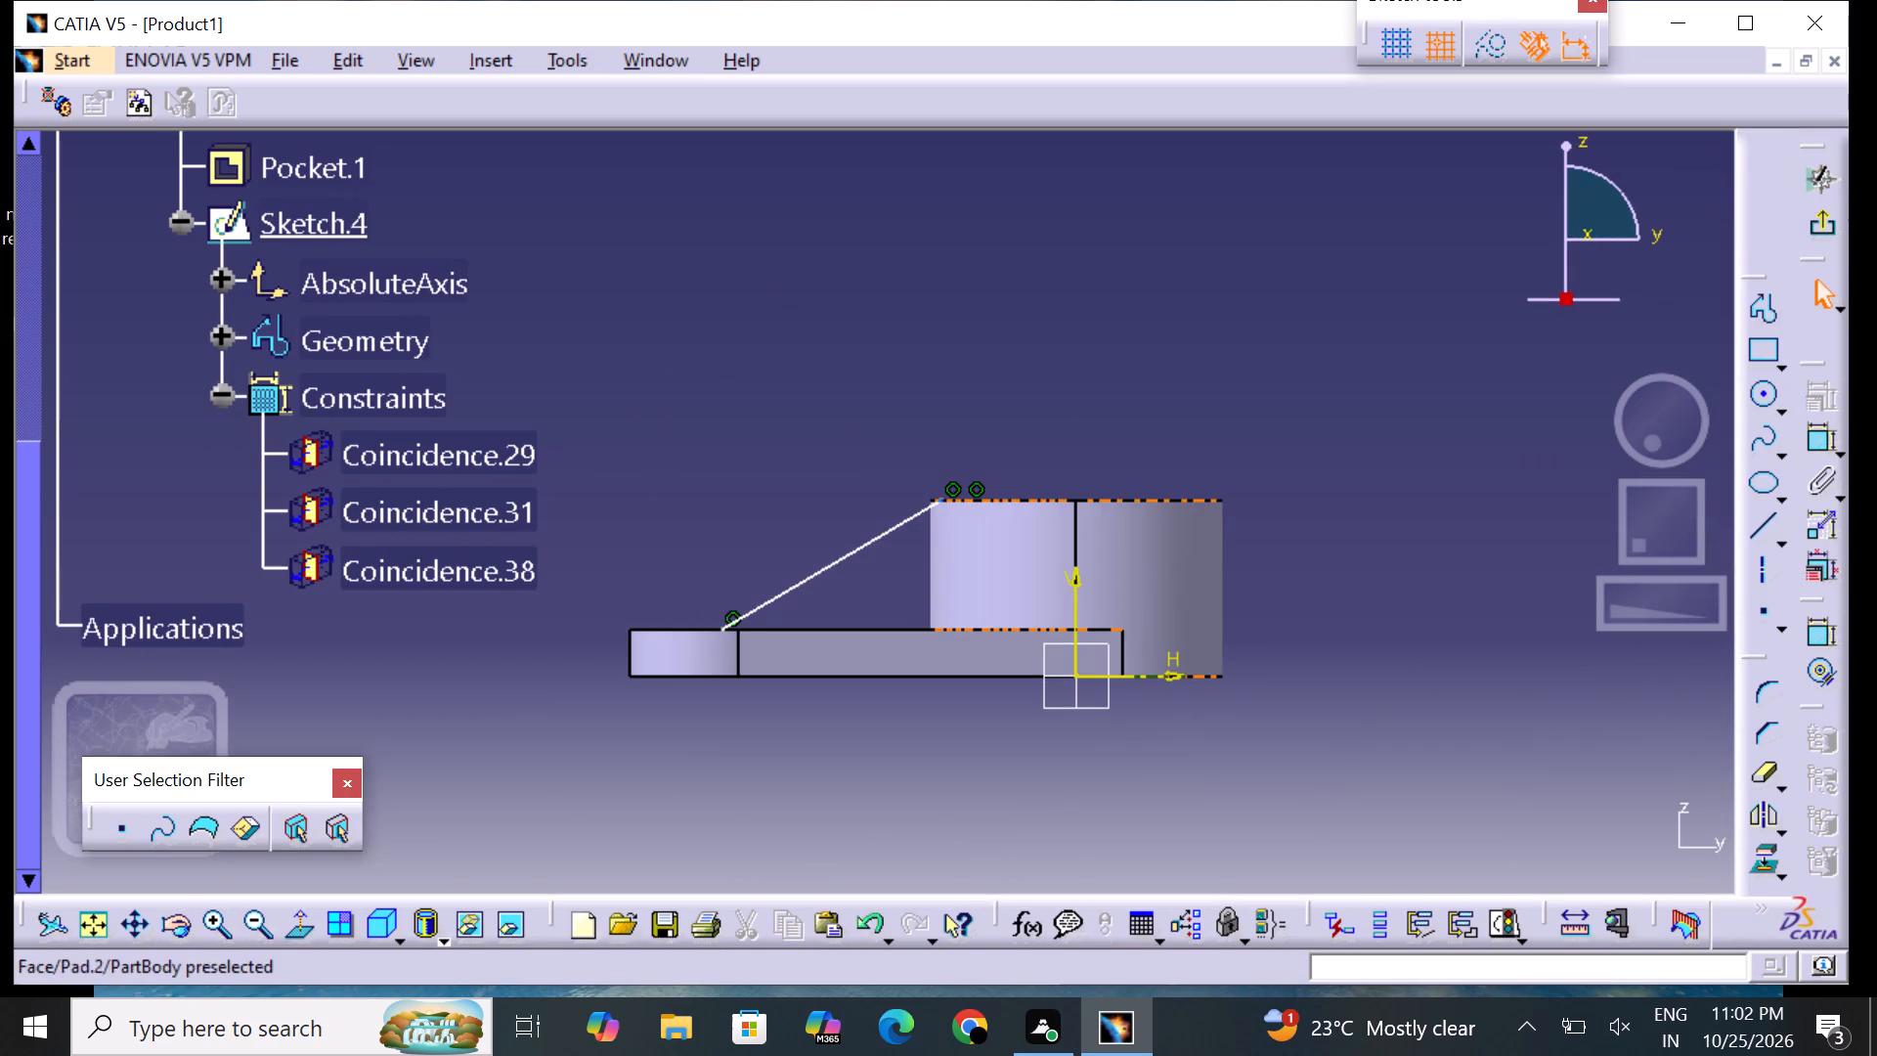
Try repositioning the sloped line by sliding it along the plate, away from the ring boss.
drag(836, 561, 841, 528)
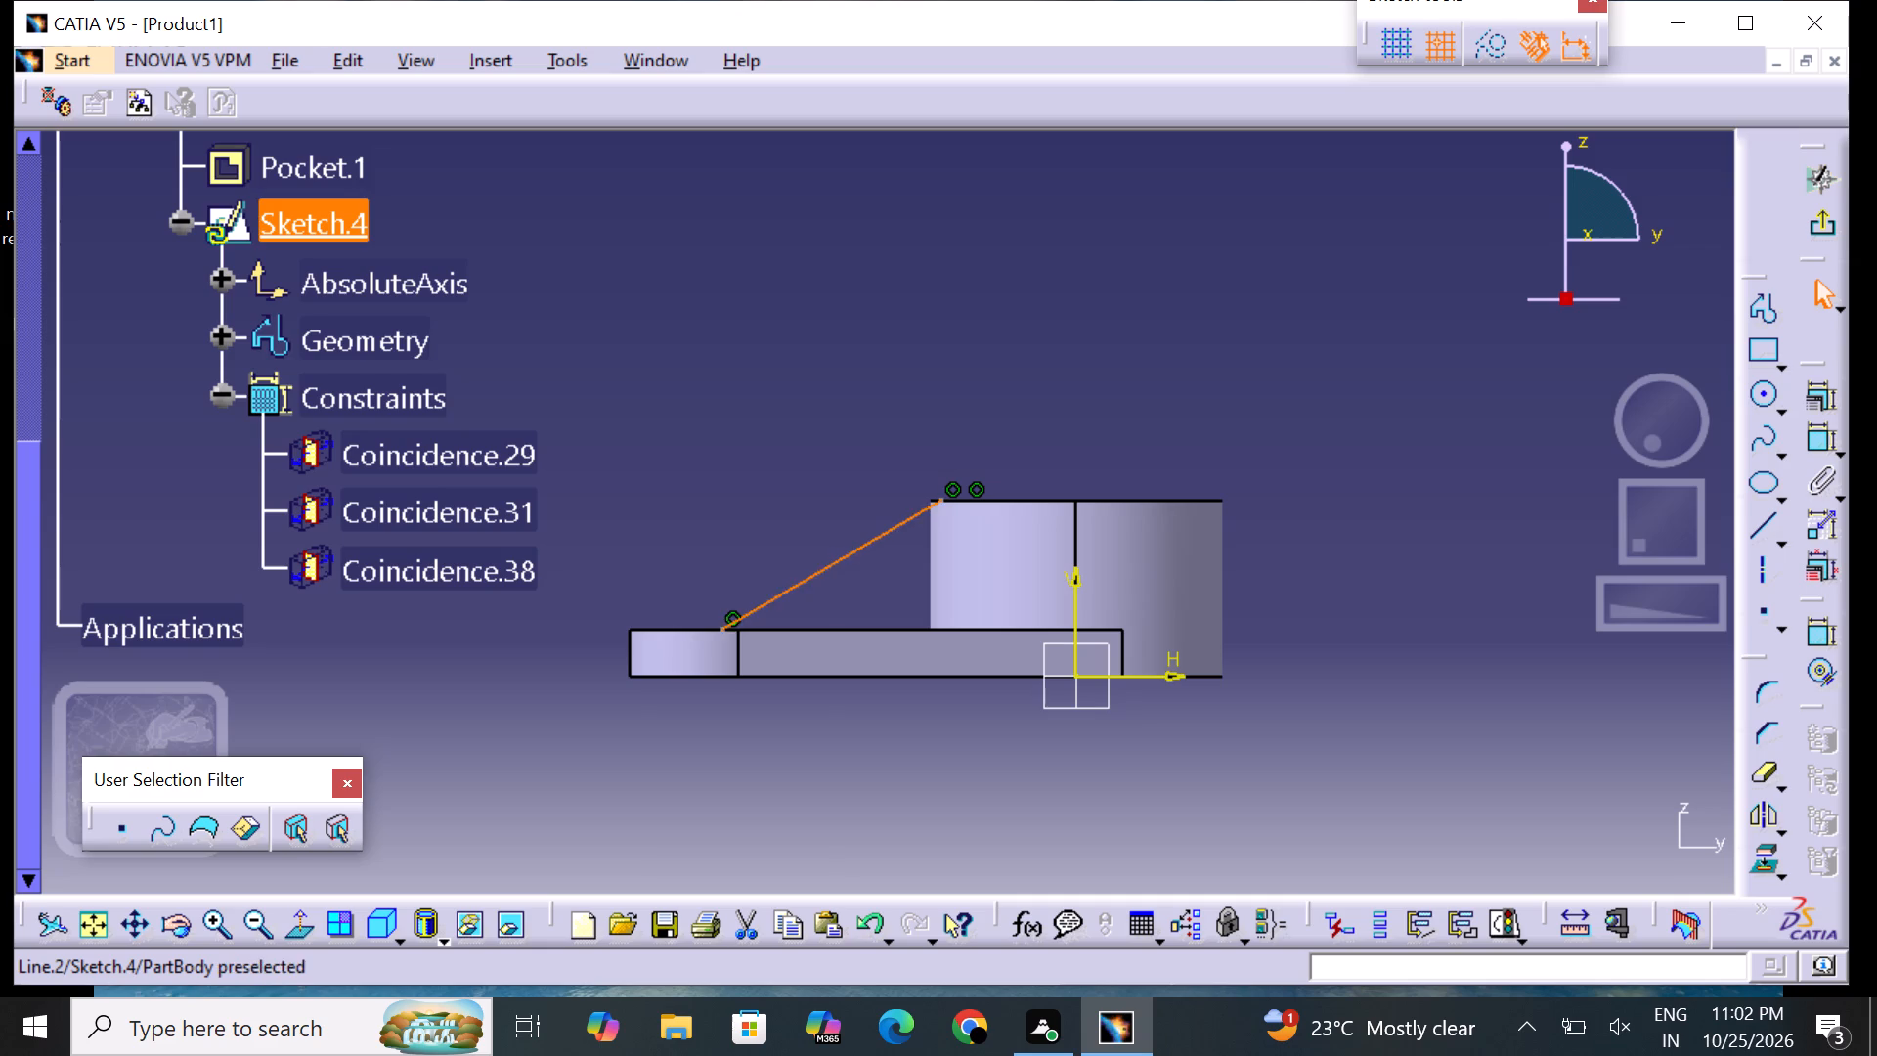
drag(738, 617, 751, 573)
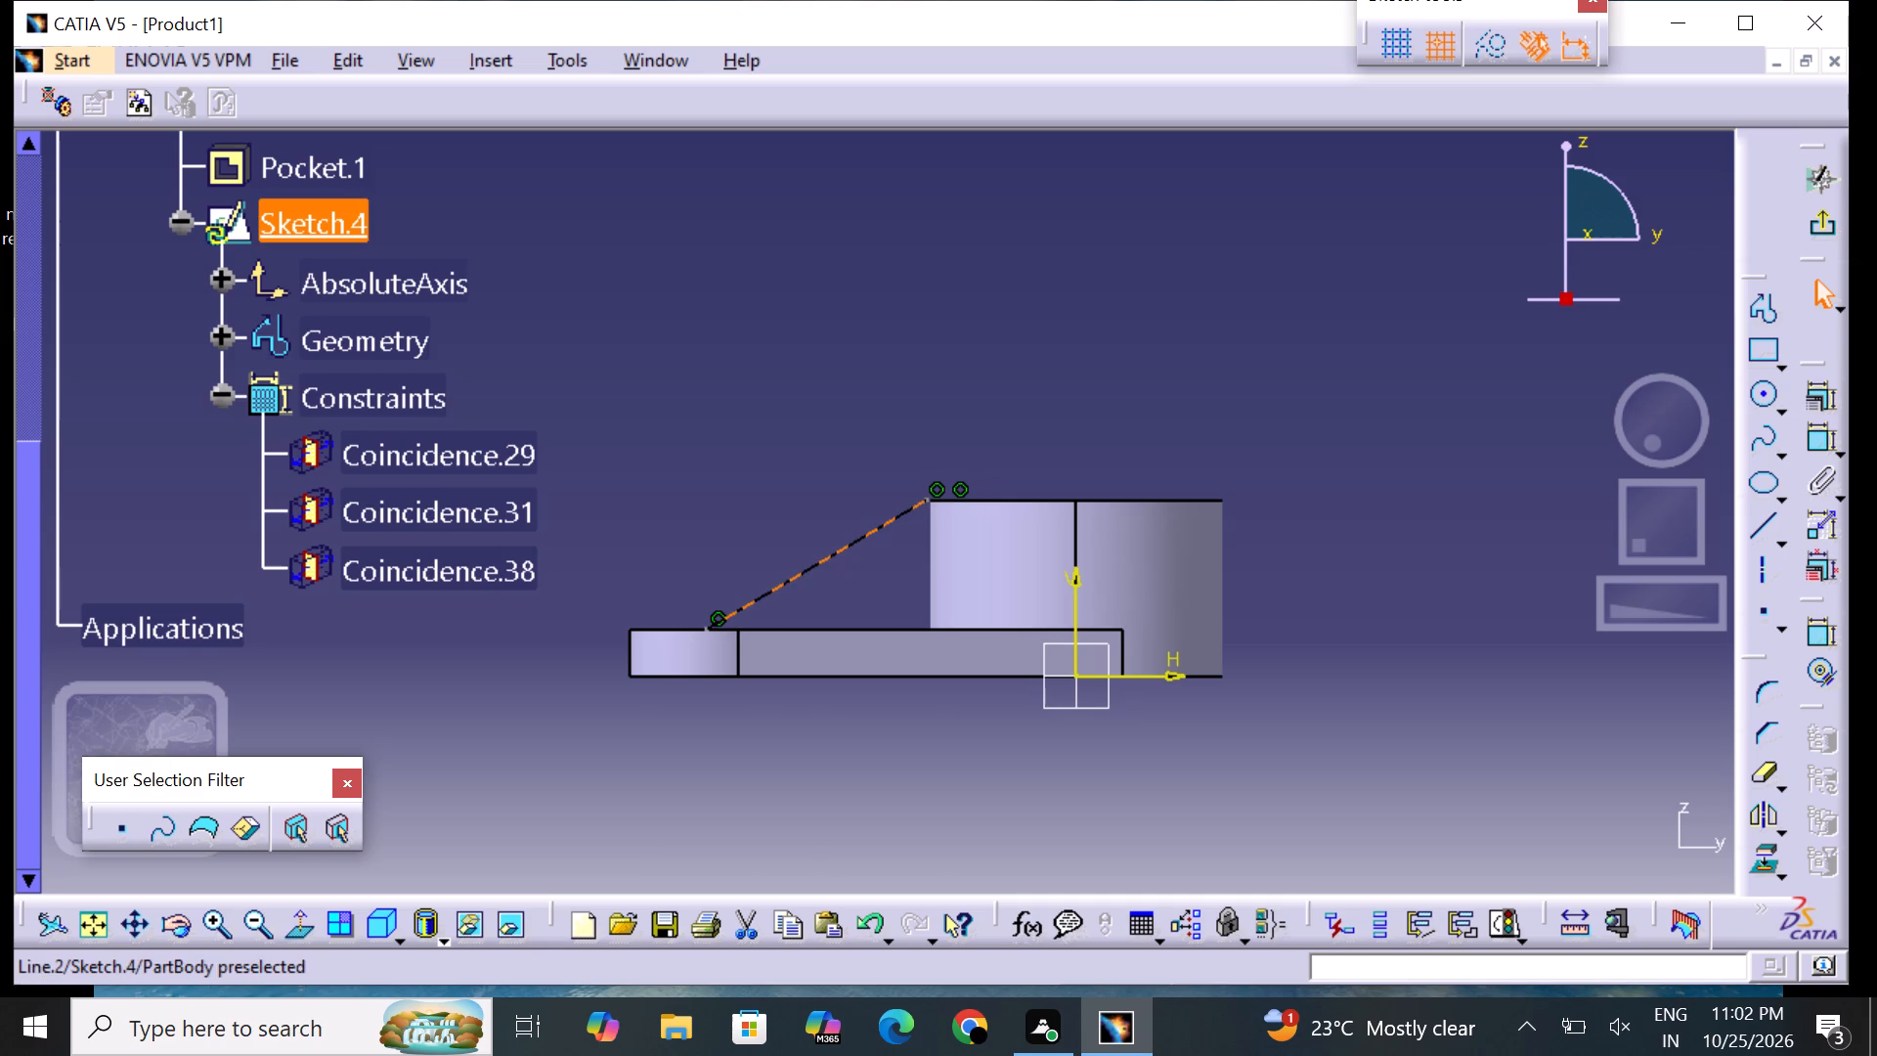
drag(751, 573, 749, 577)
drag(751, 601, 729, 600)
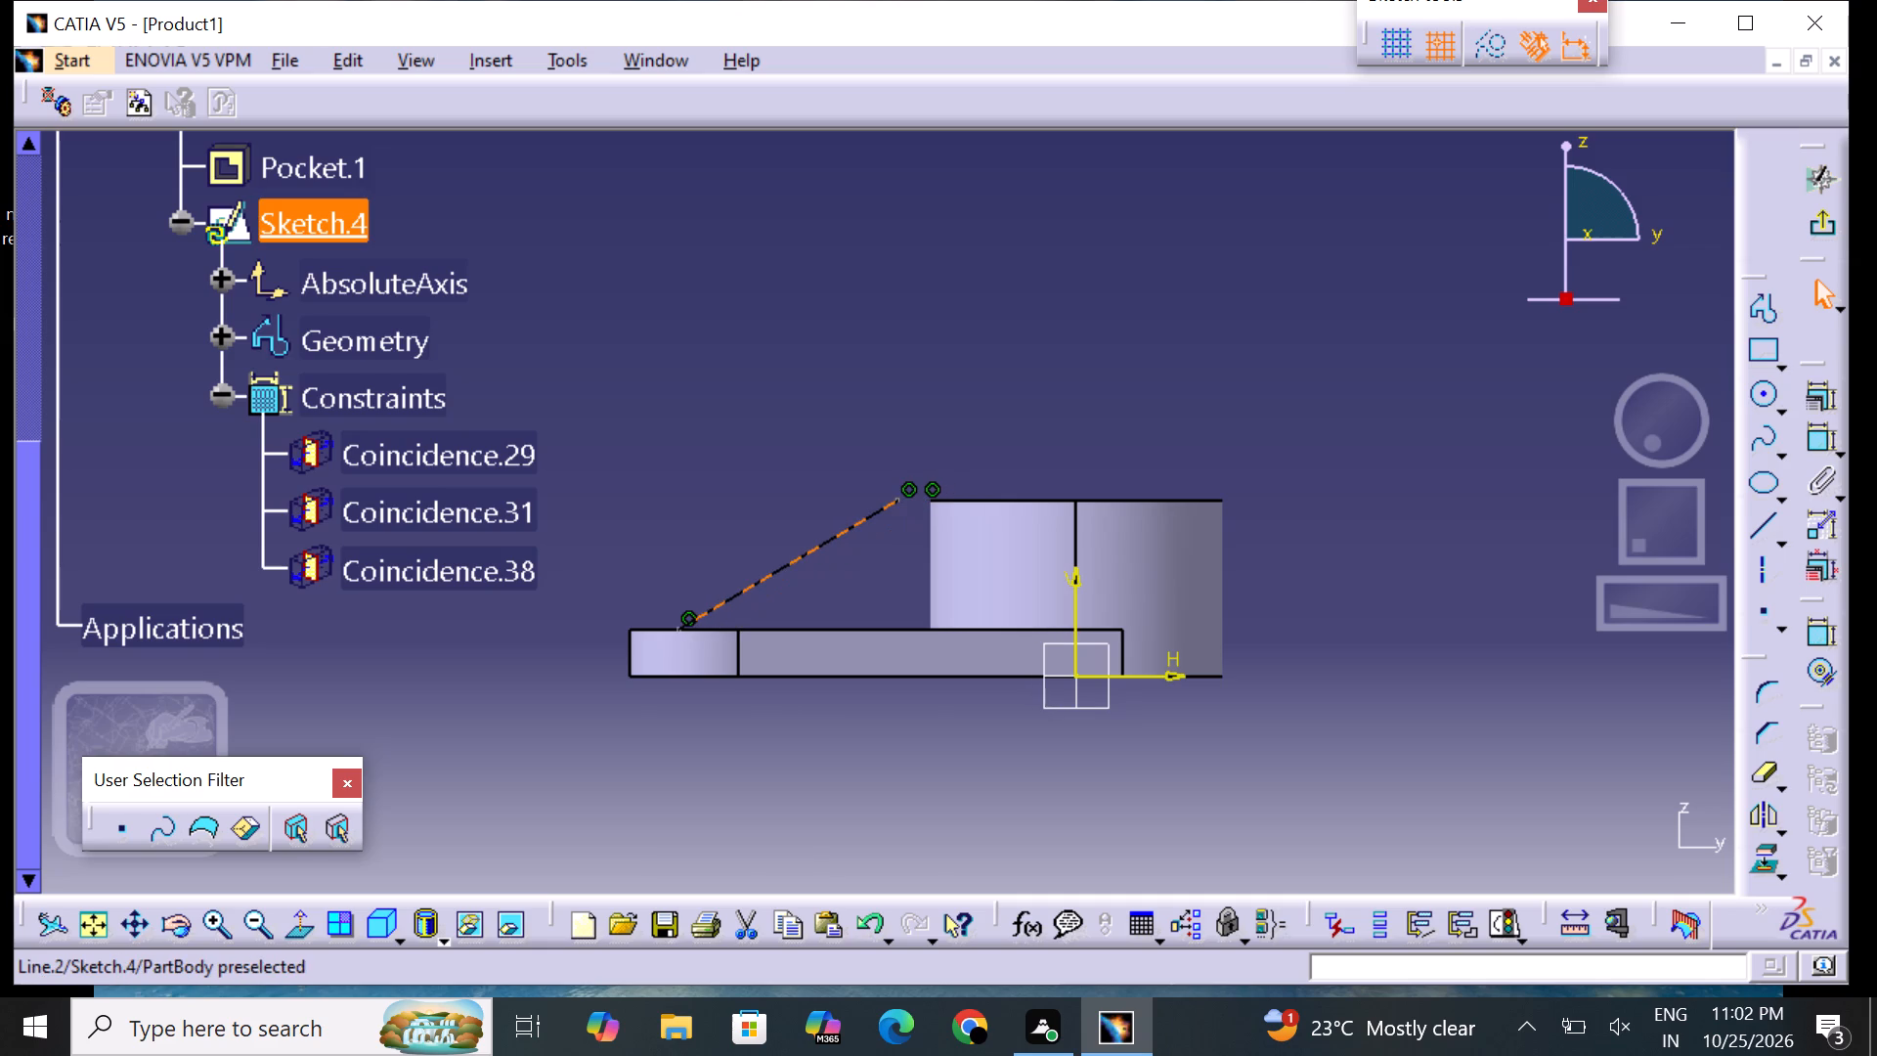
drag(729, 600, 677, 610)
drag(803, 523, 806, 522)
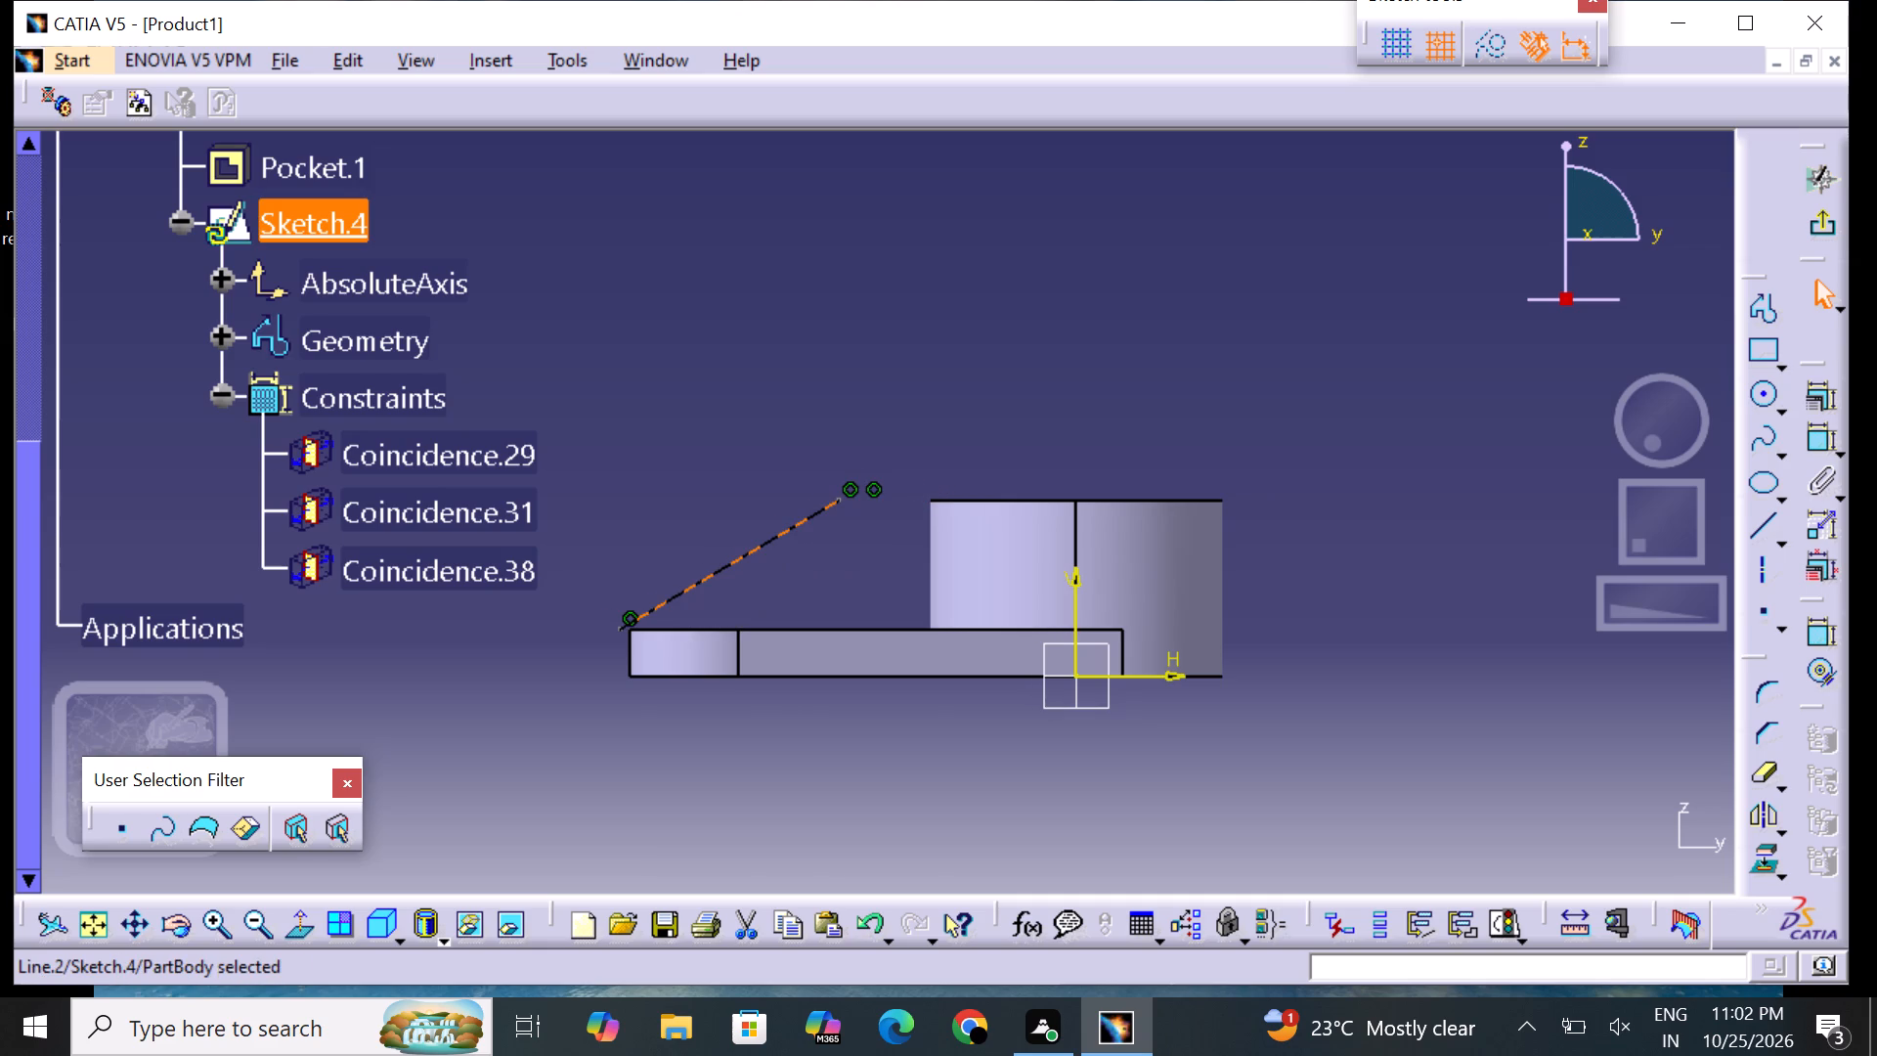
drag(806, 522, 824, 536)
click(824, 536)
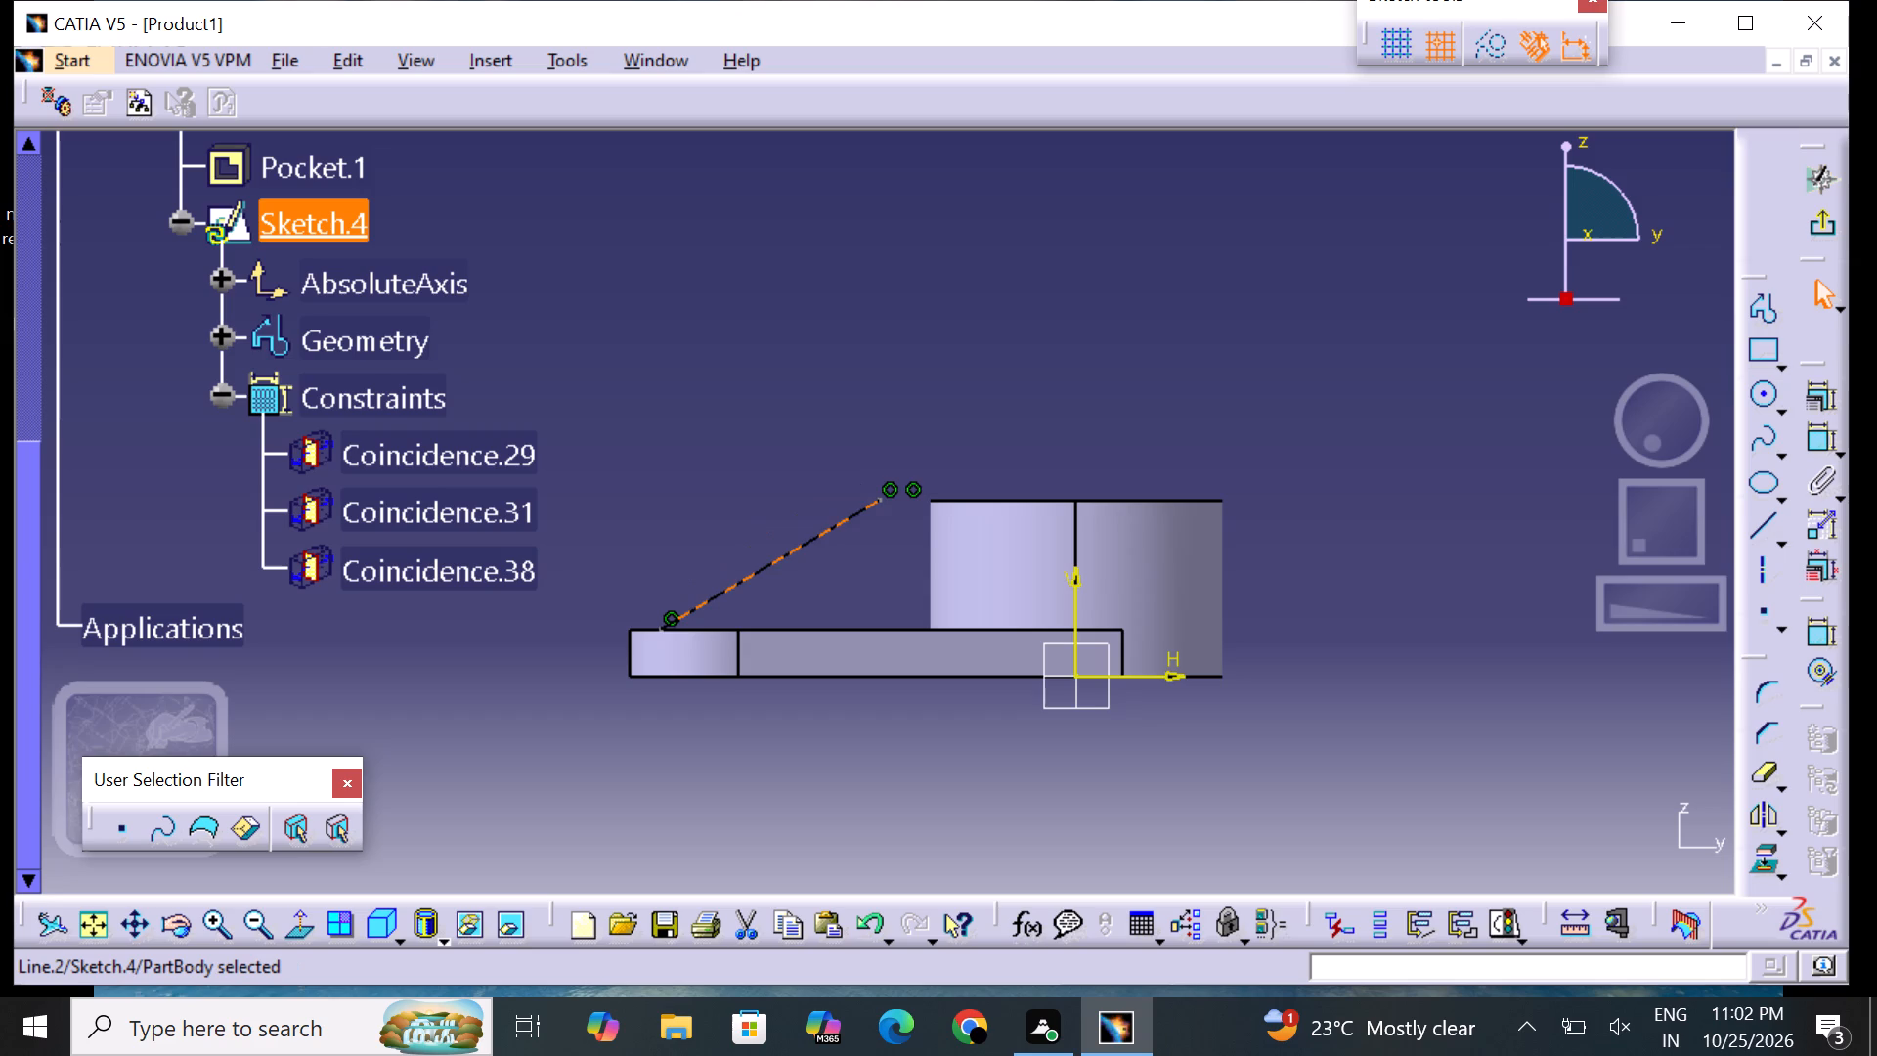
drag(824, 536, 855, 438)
Delete the sloped line from Sketch.4.
right_click(886, 521)
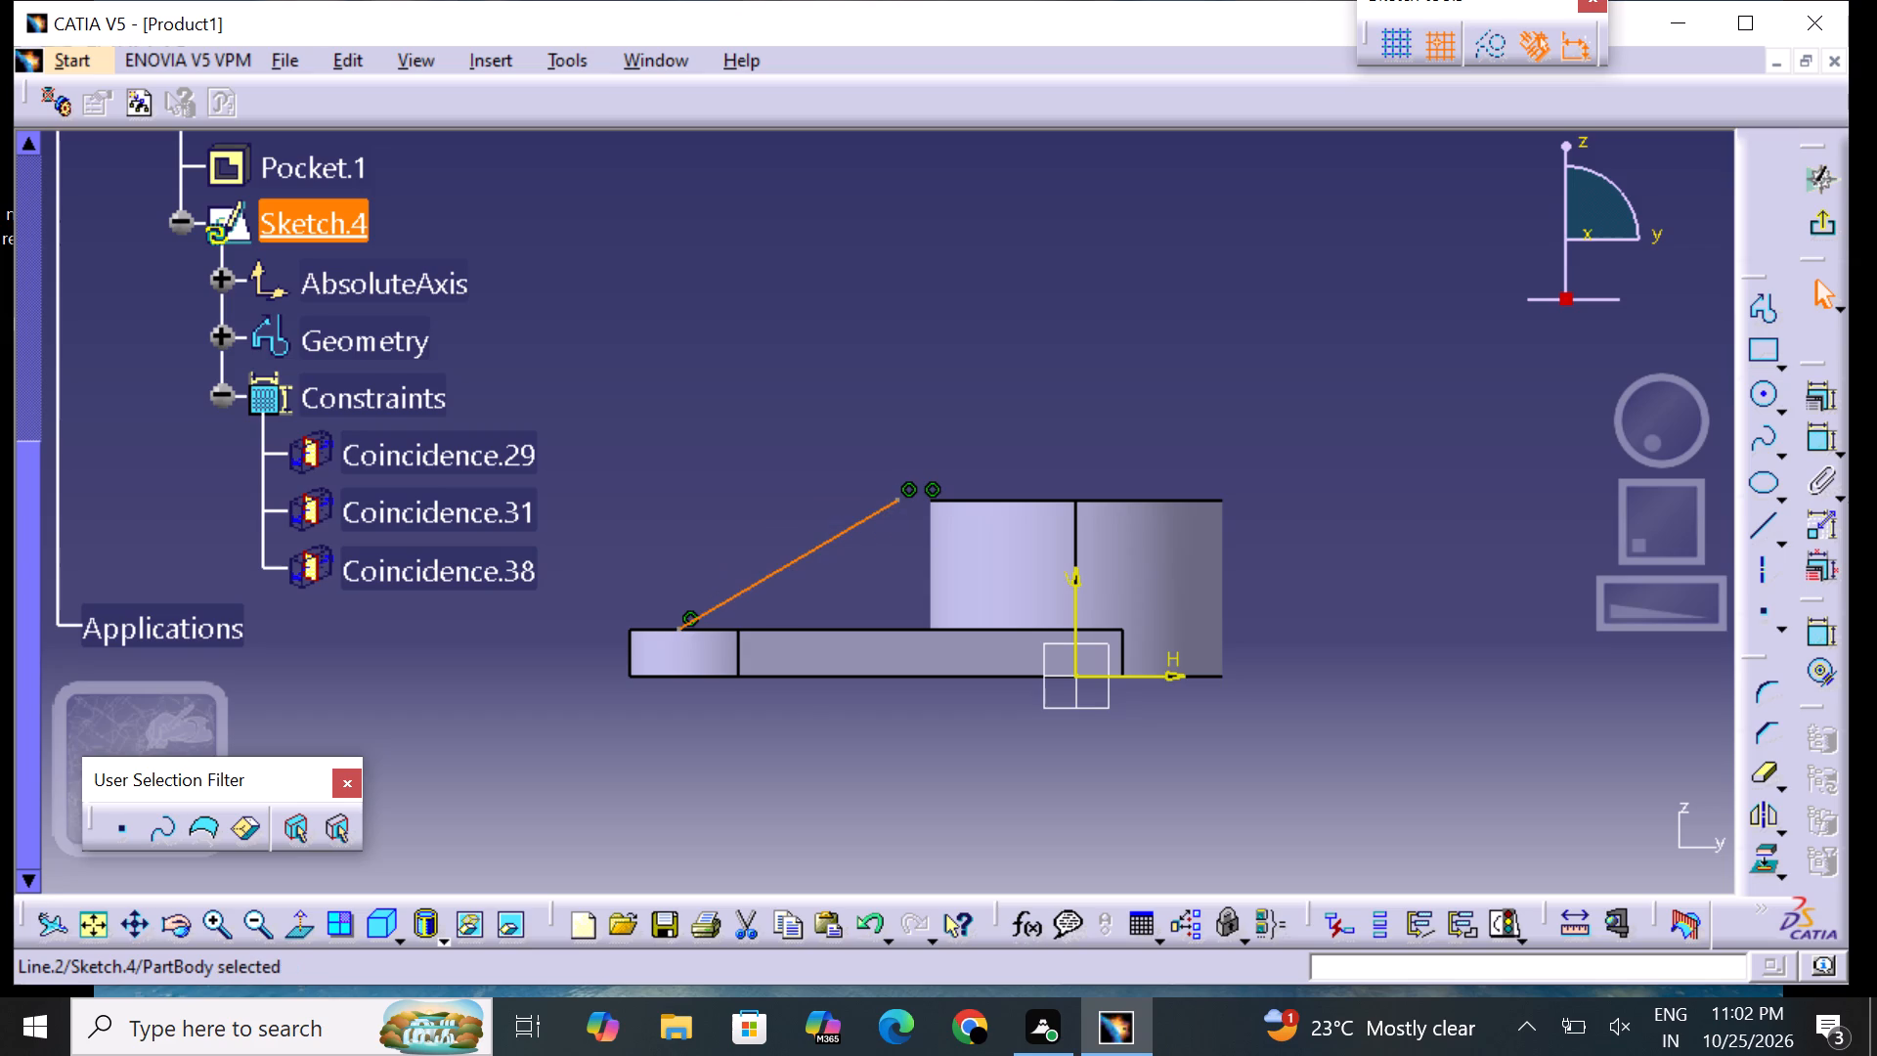
right_click(843, 524)
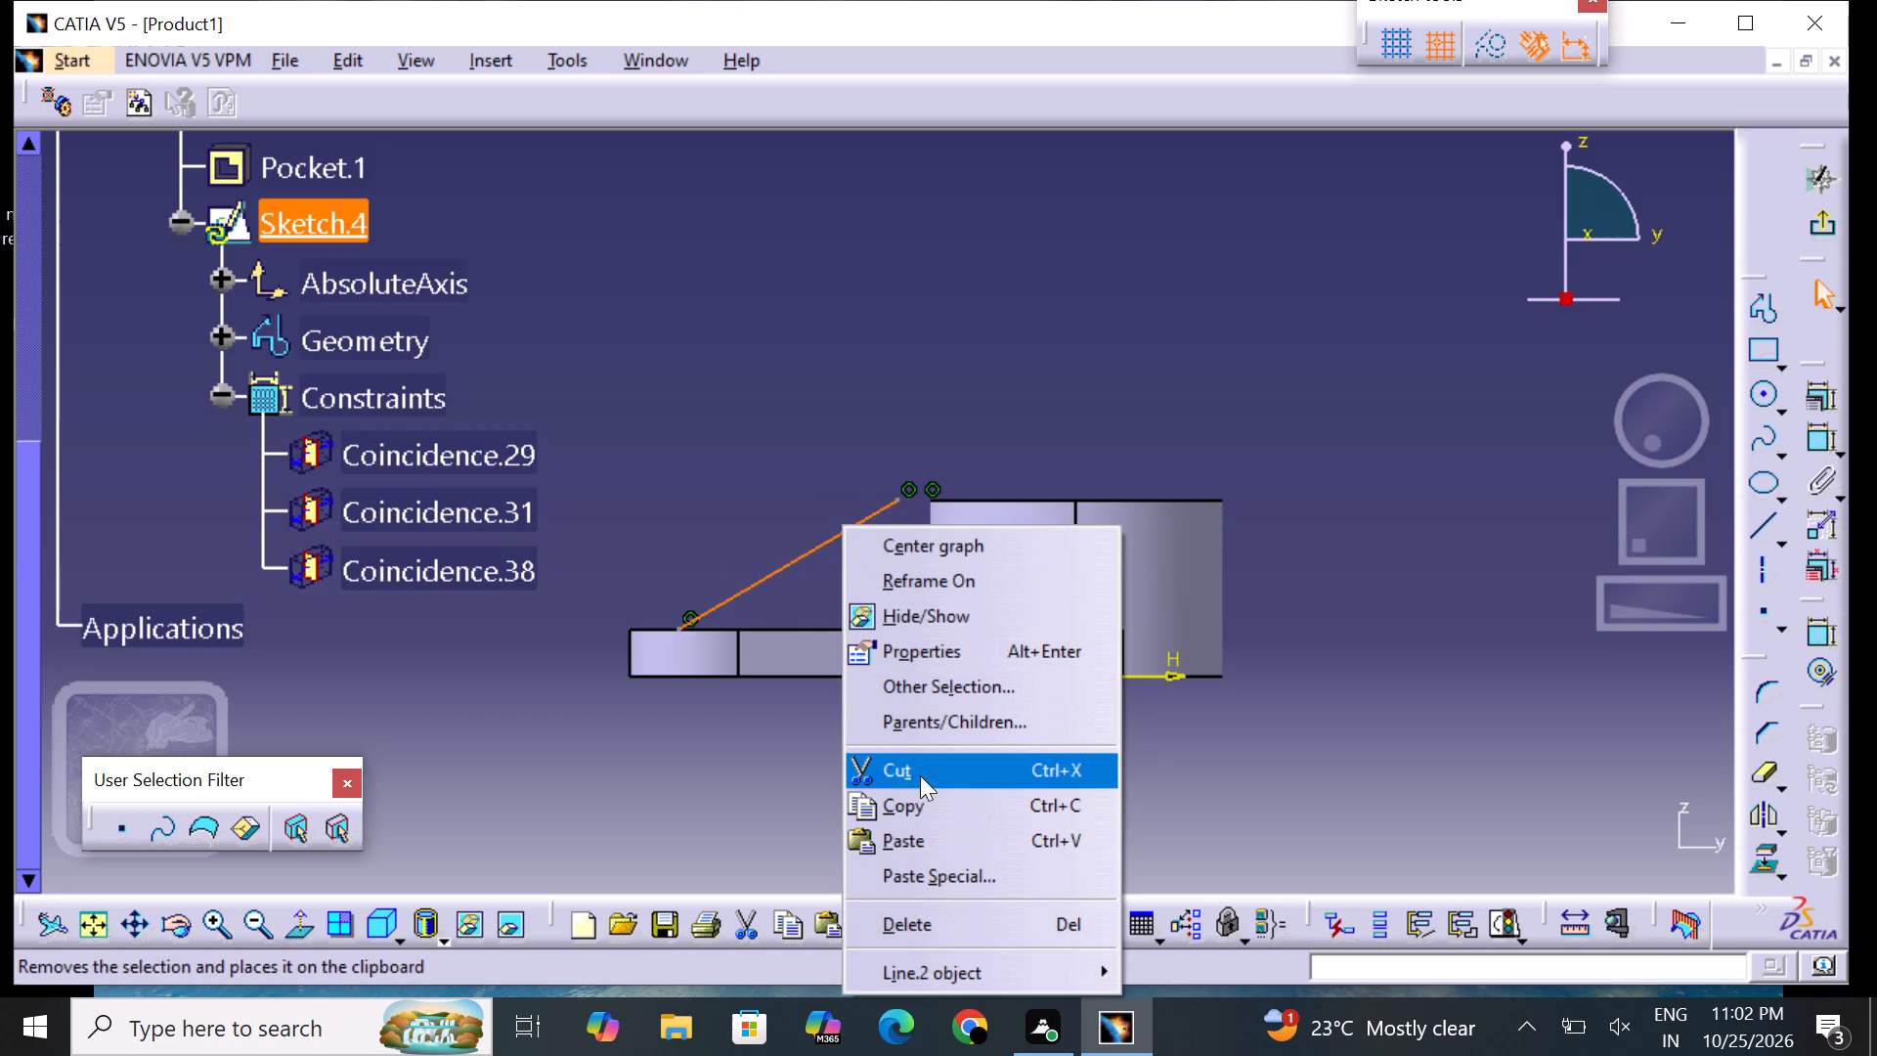
click(936, 916)
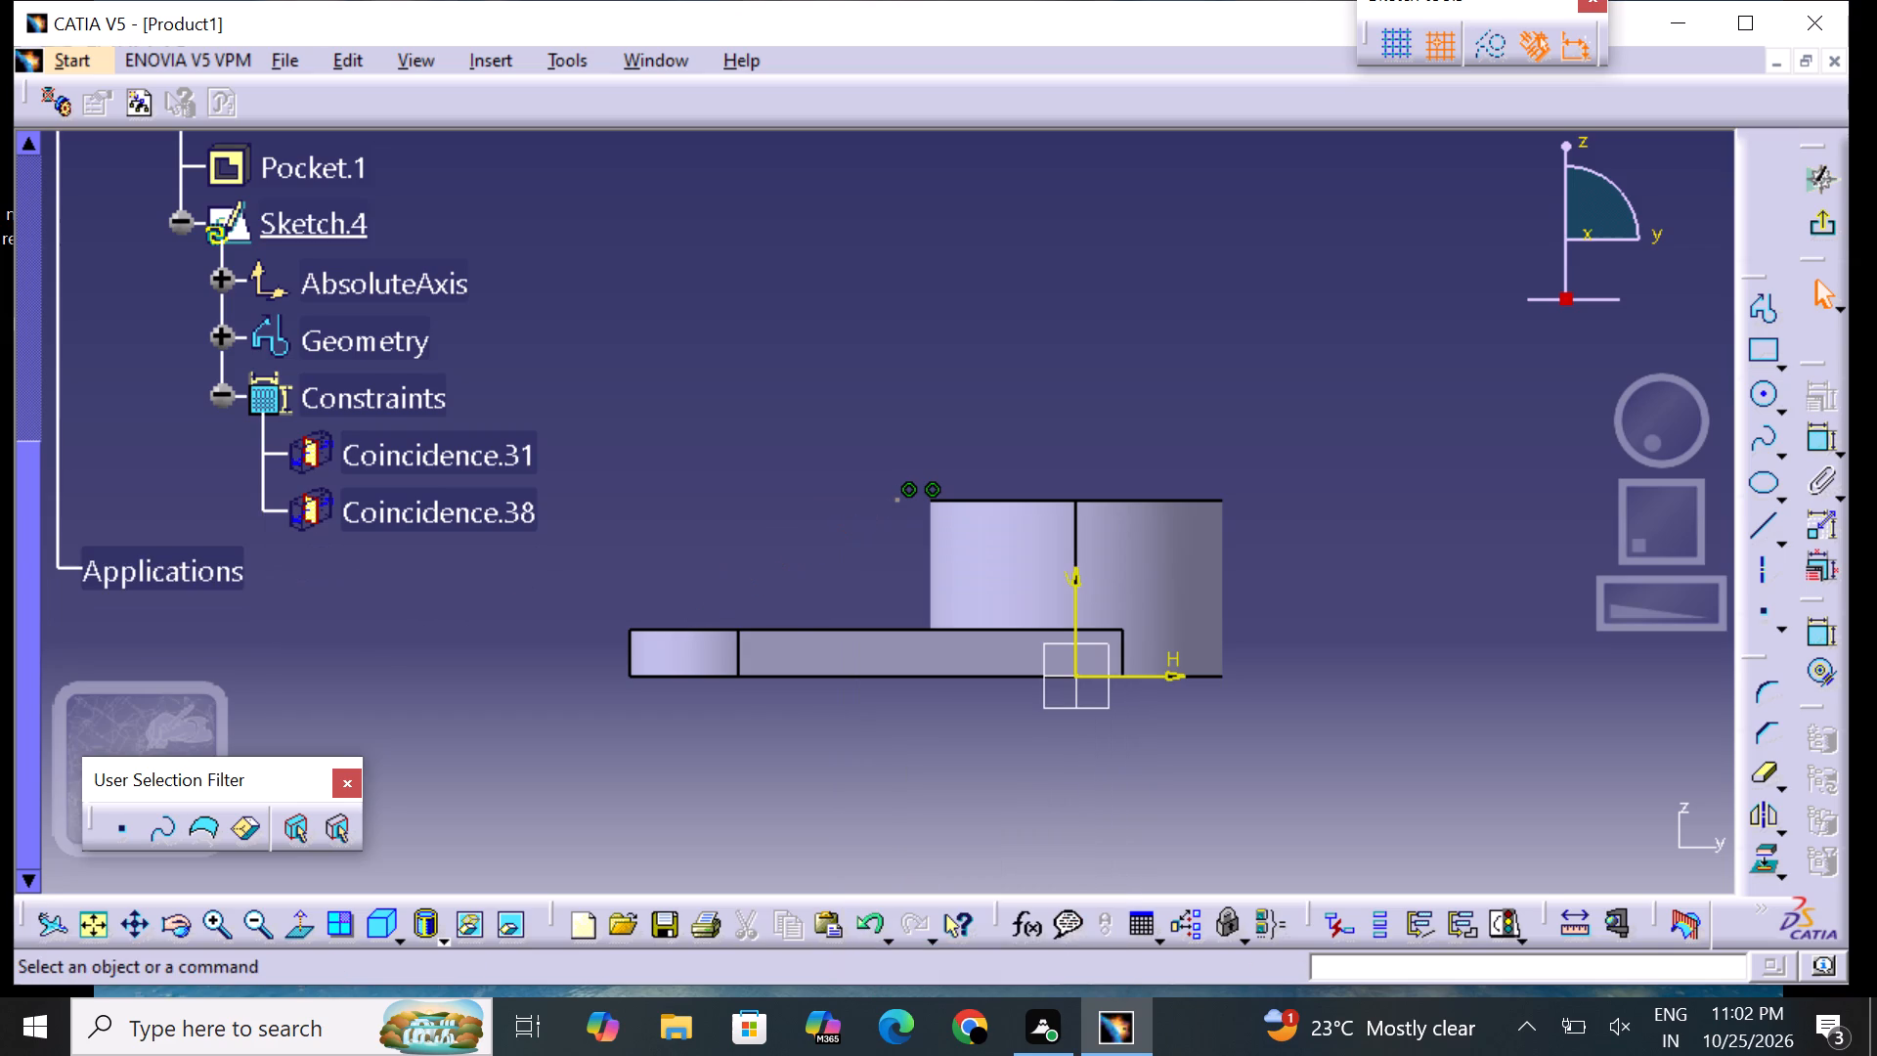
Delete the leftover endpoint of the removed line beside the ring boss's top edge.
drag(830, 443, 953, 509)
right_click(938, 506)
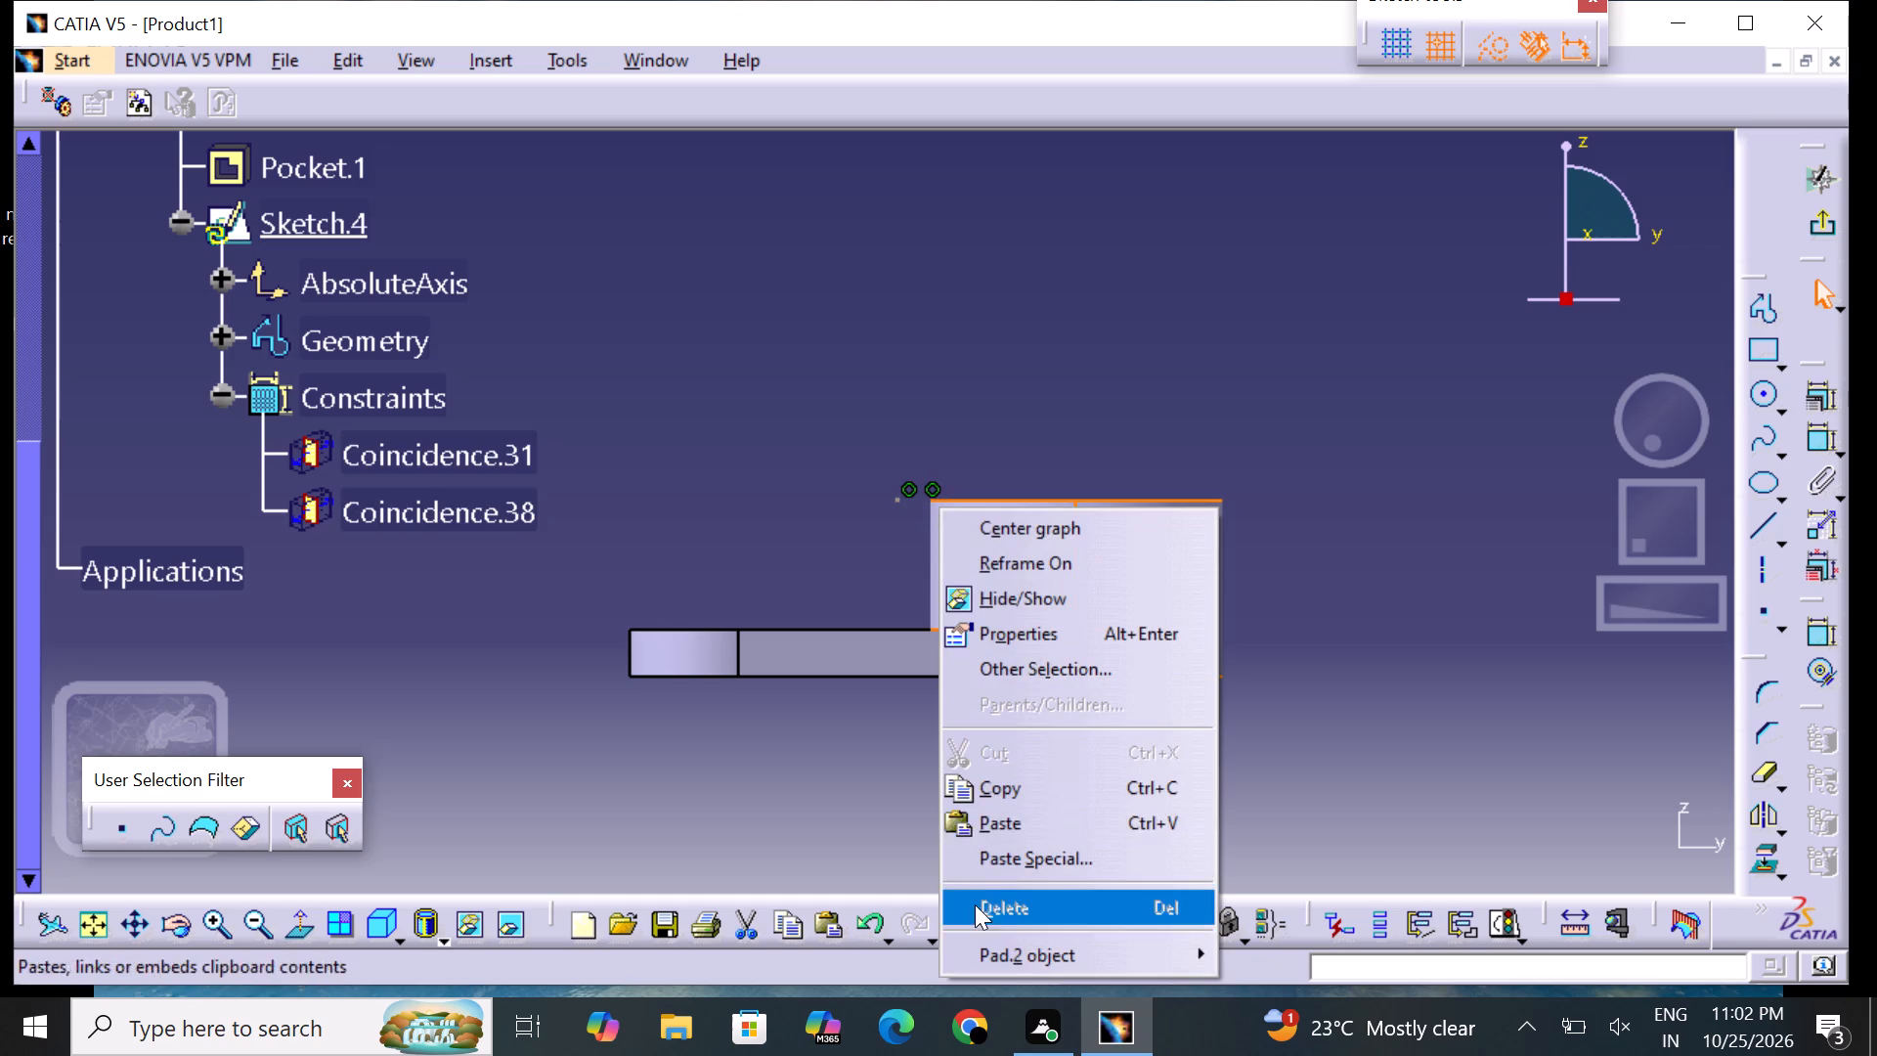
key(Delete)
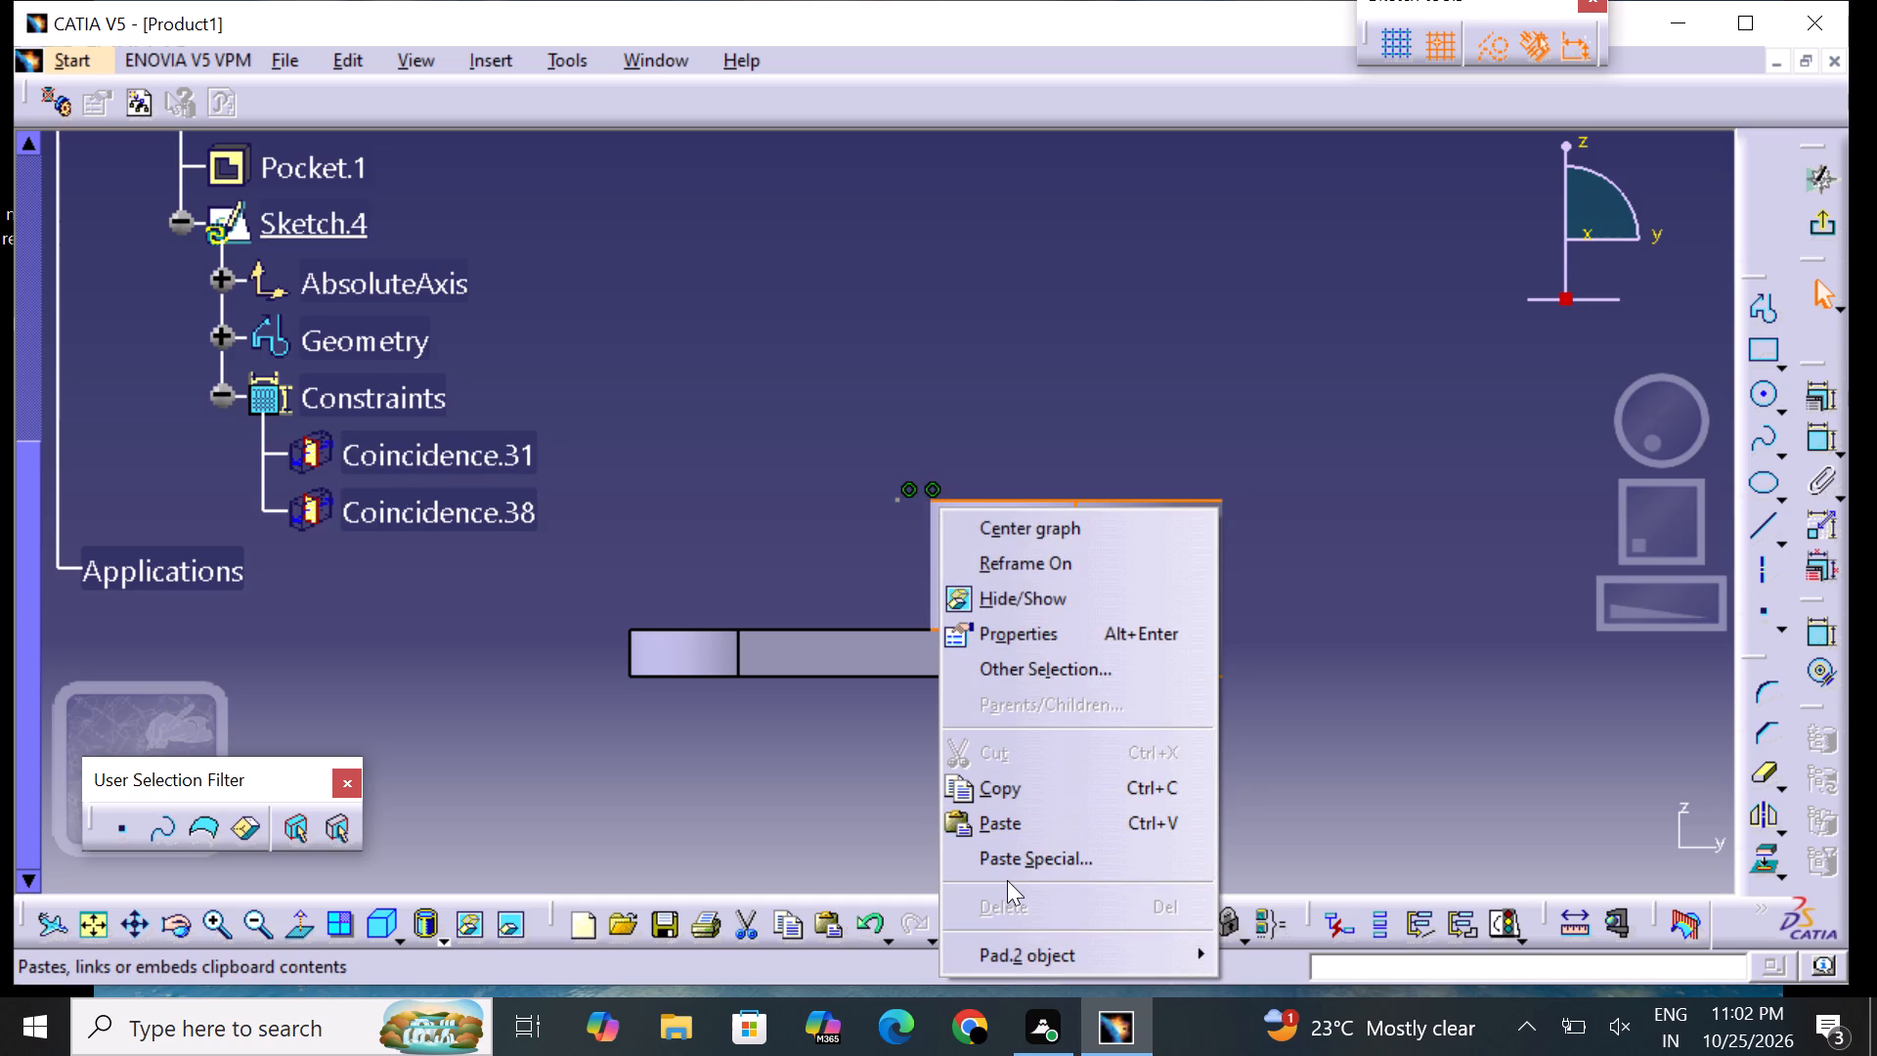
key(Delete)
click(1111, 425)
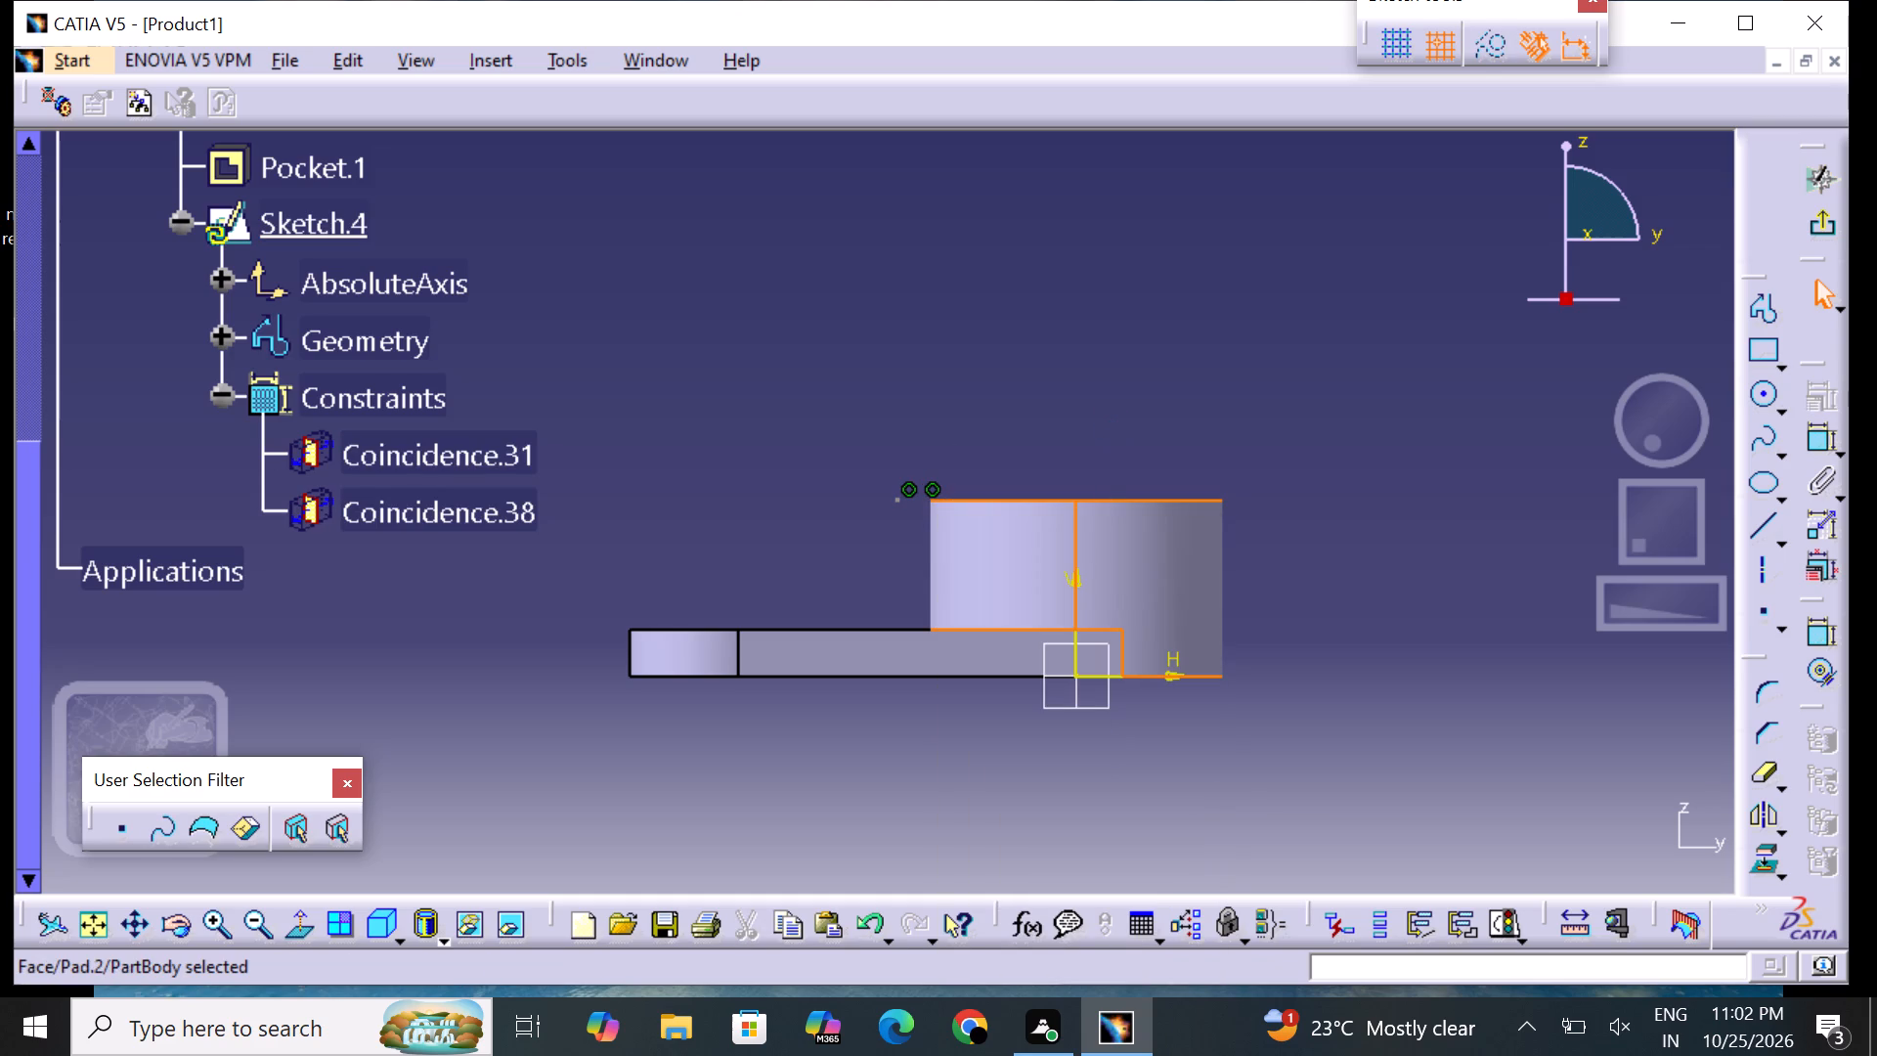
drag(900, 507, 888, 523)
click(898, 503)
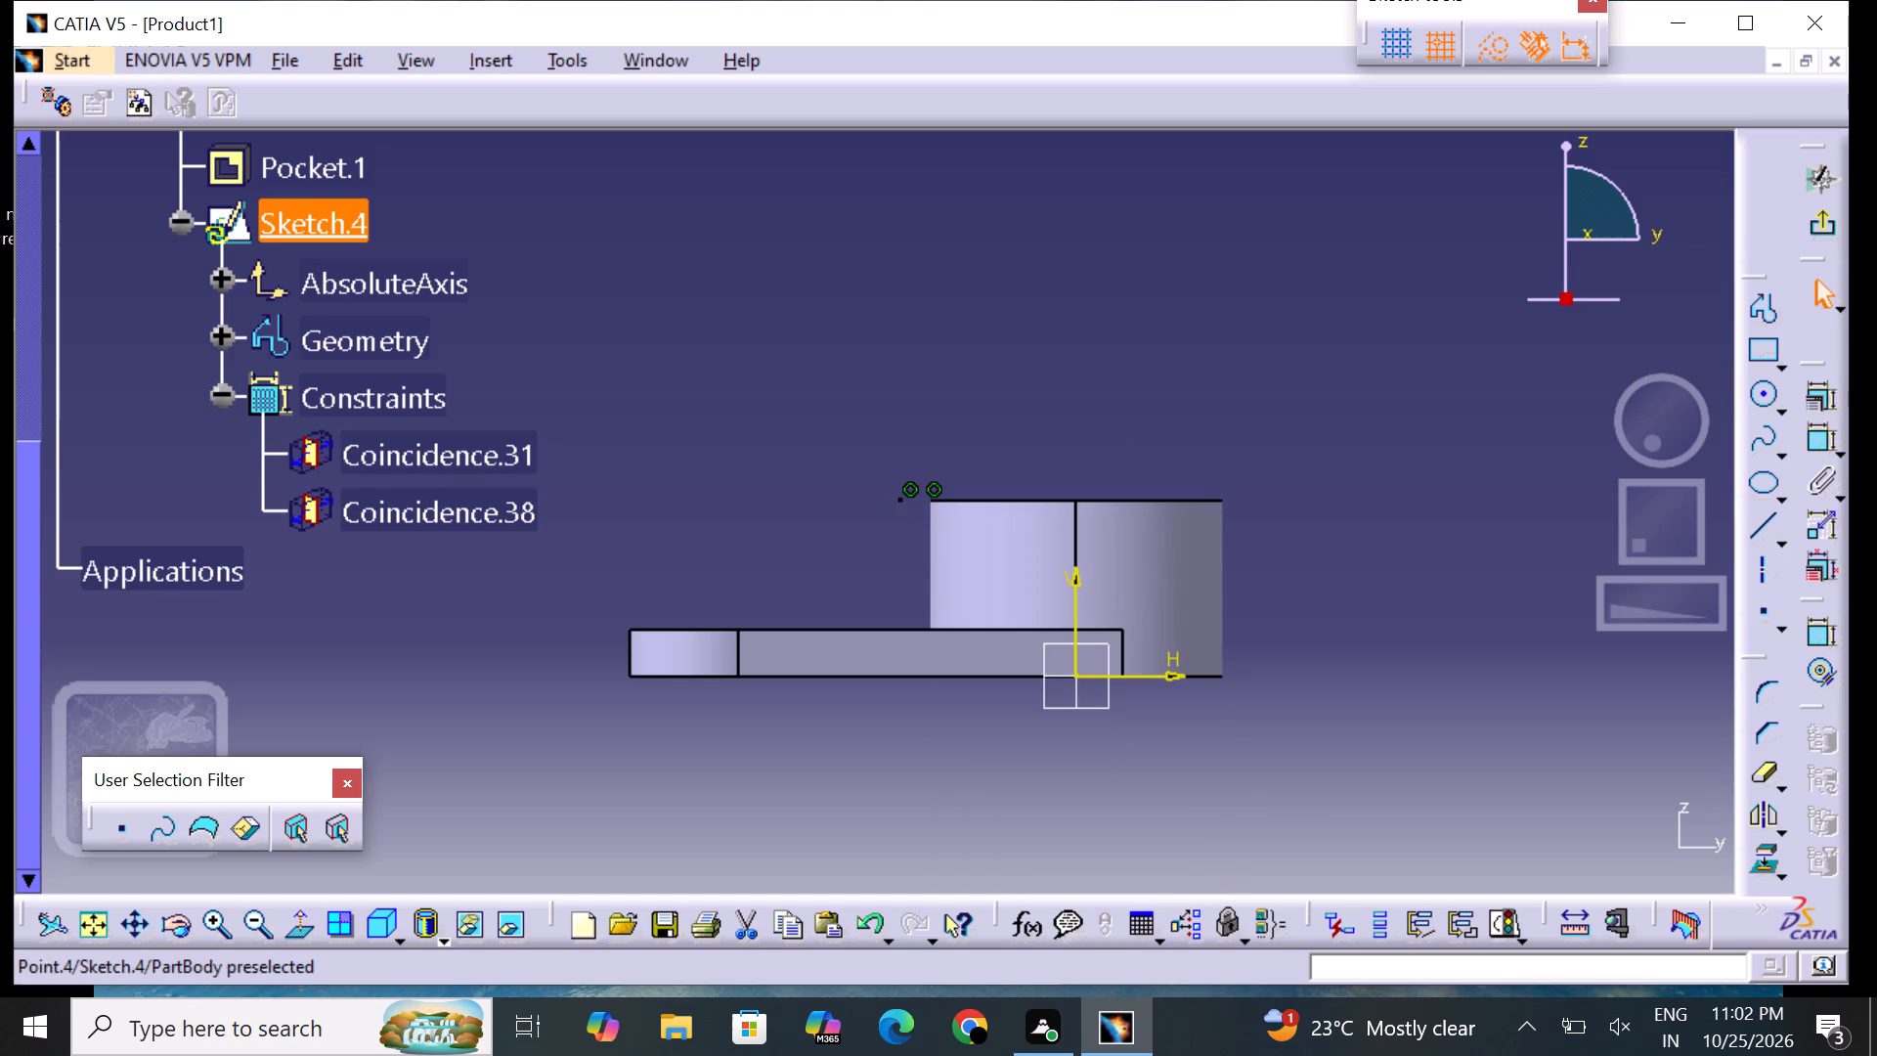
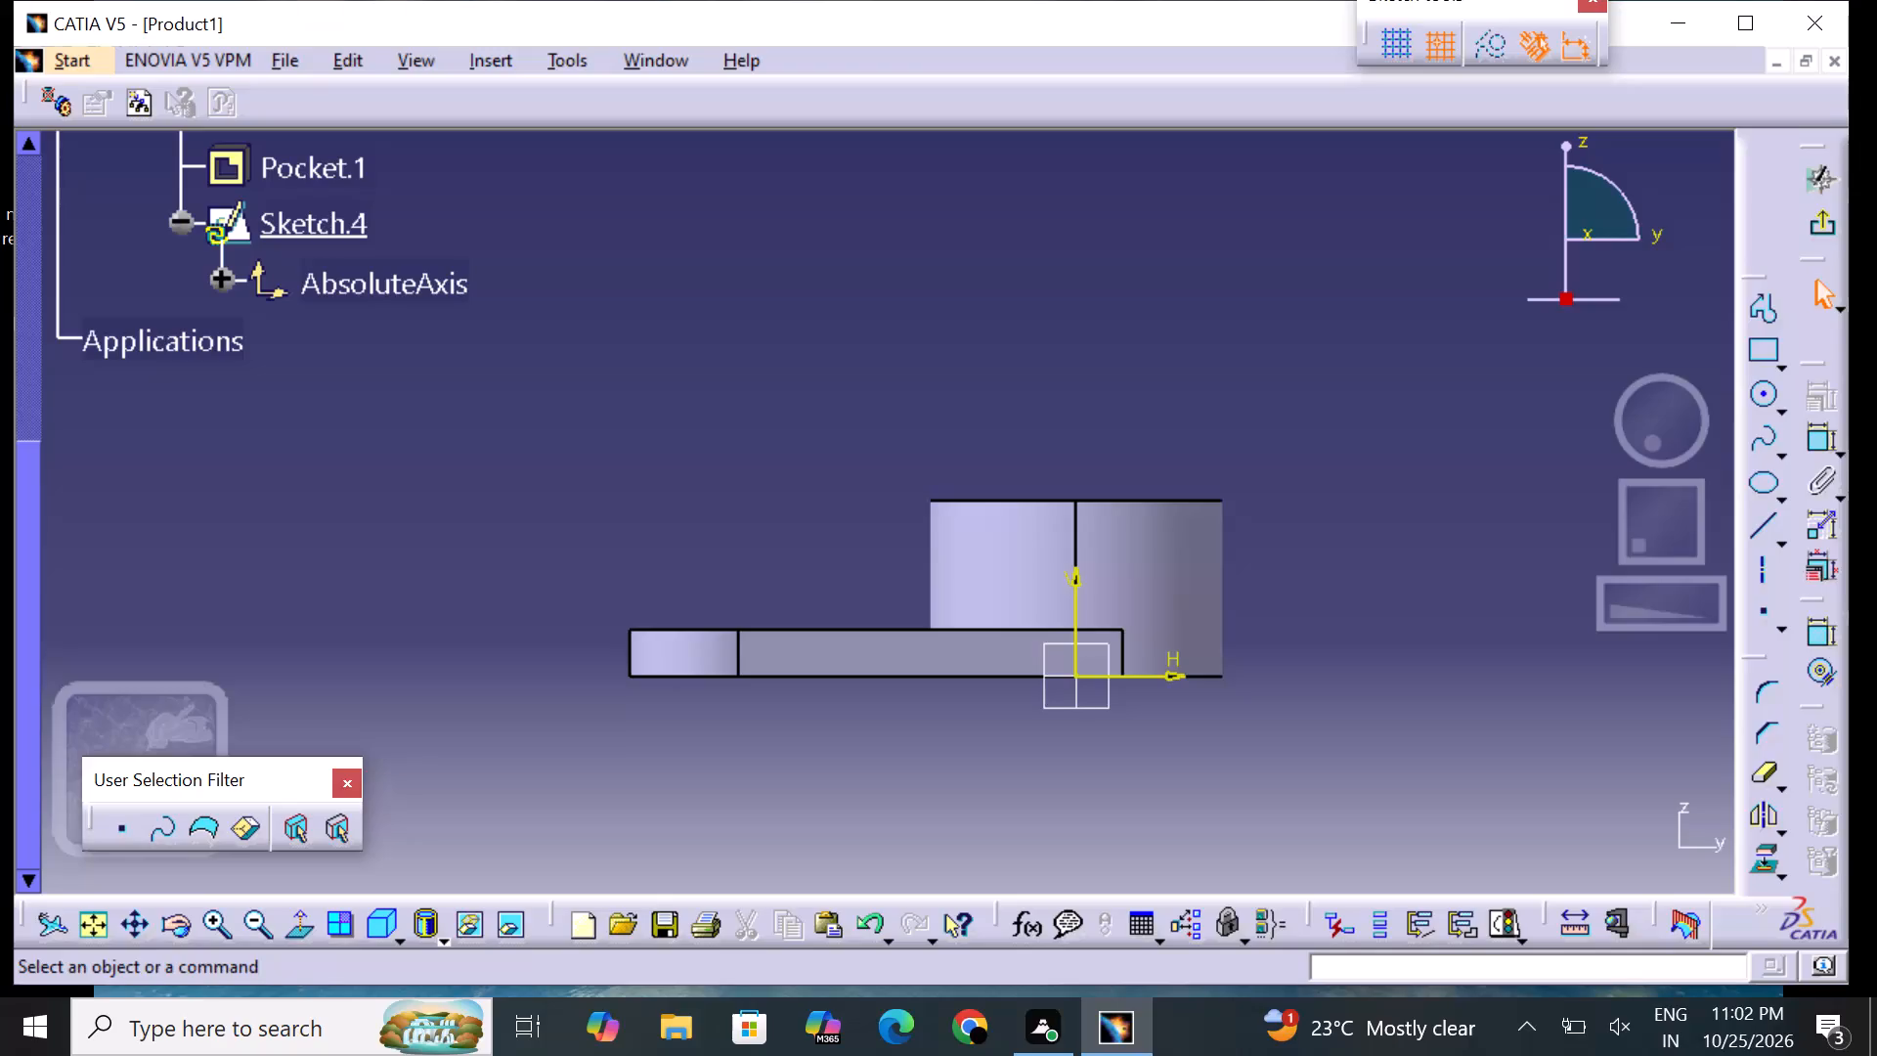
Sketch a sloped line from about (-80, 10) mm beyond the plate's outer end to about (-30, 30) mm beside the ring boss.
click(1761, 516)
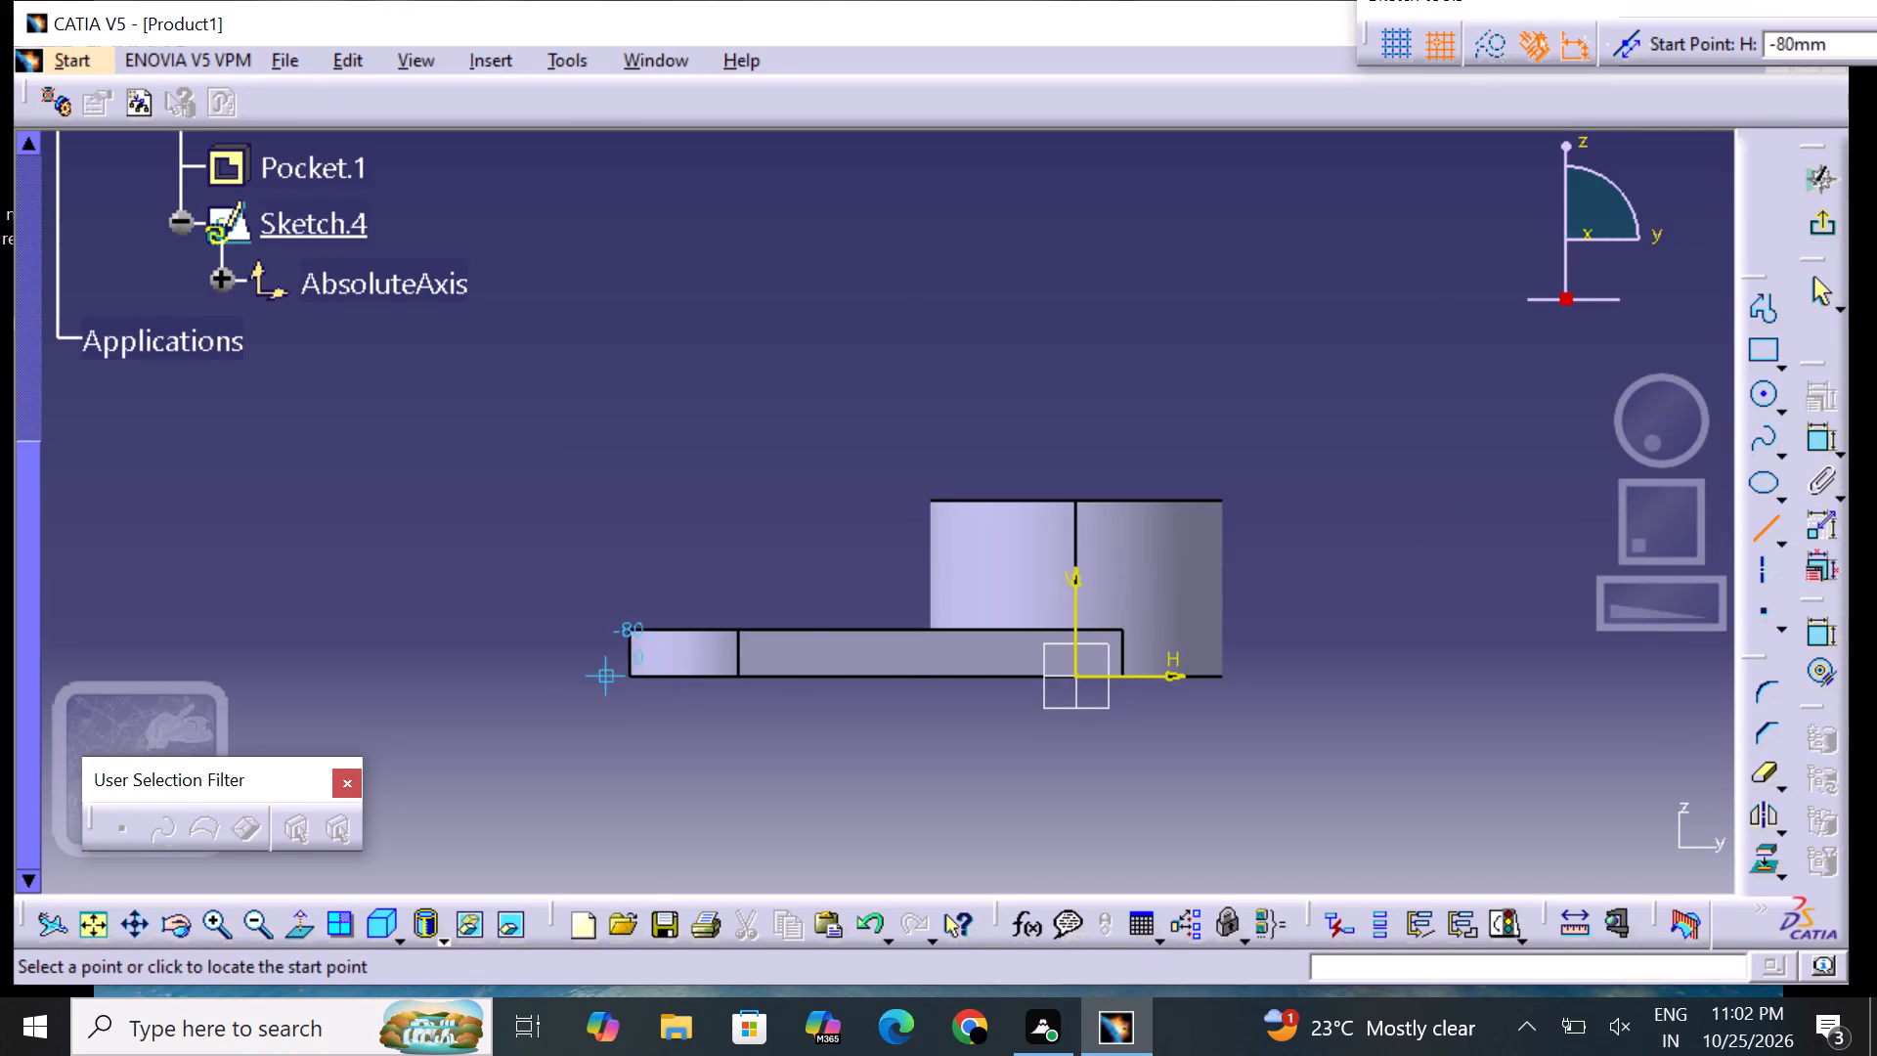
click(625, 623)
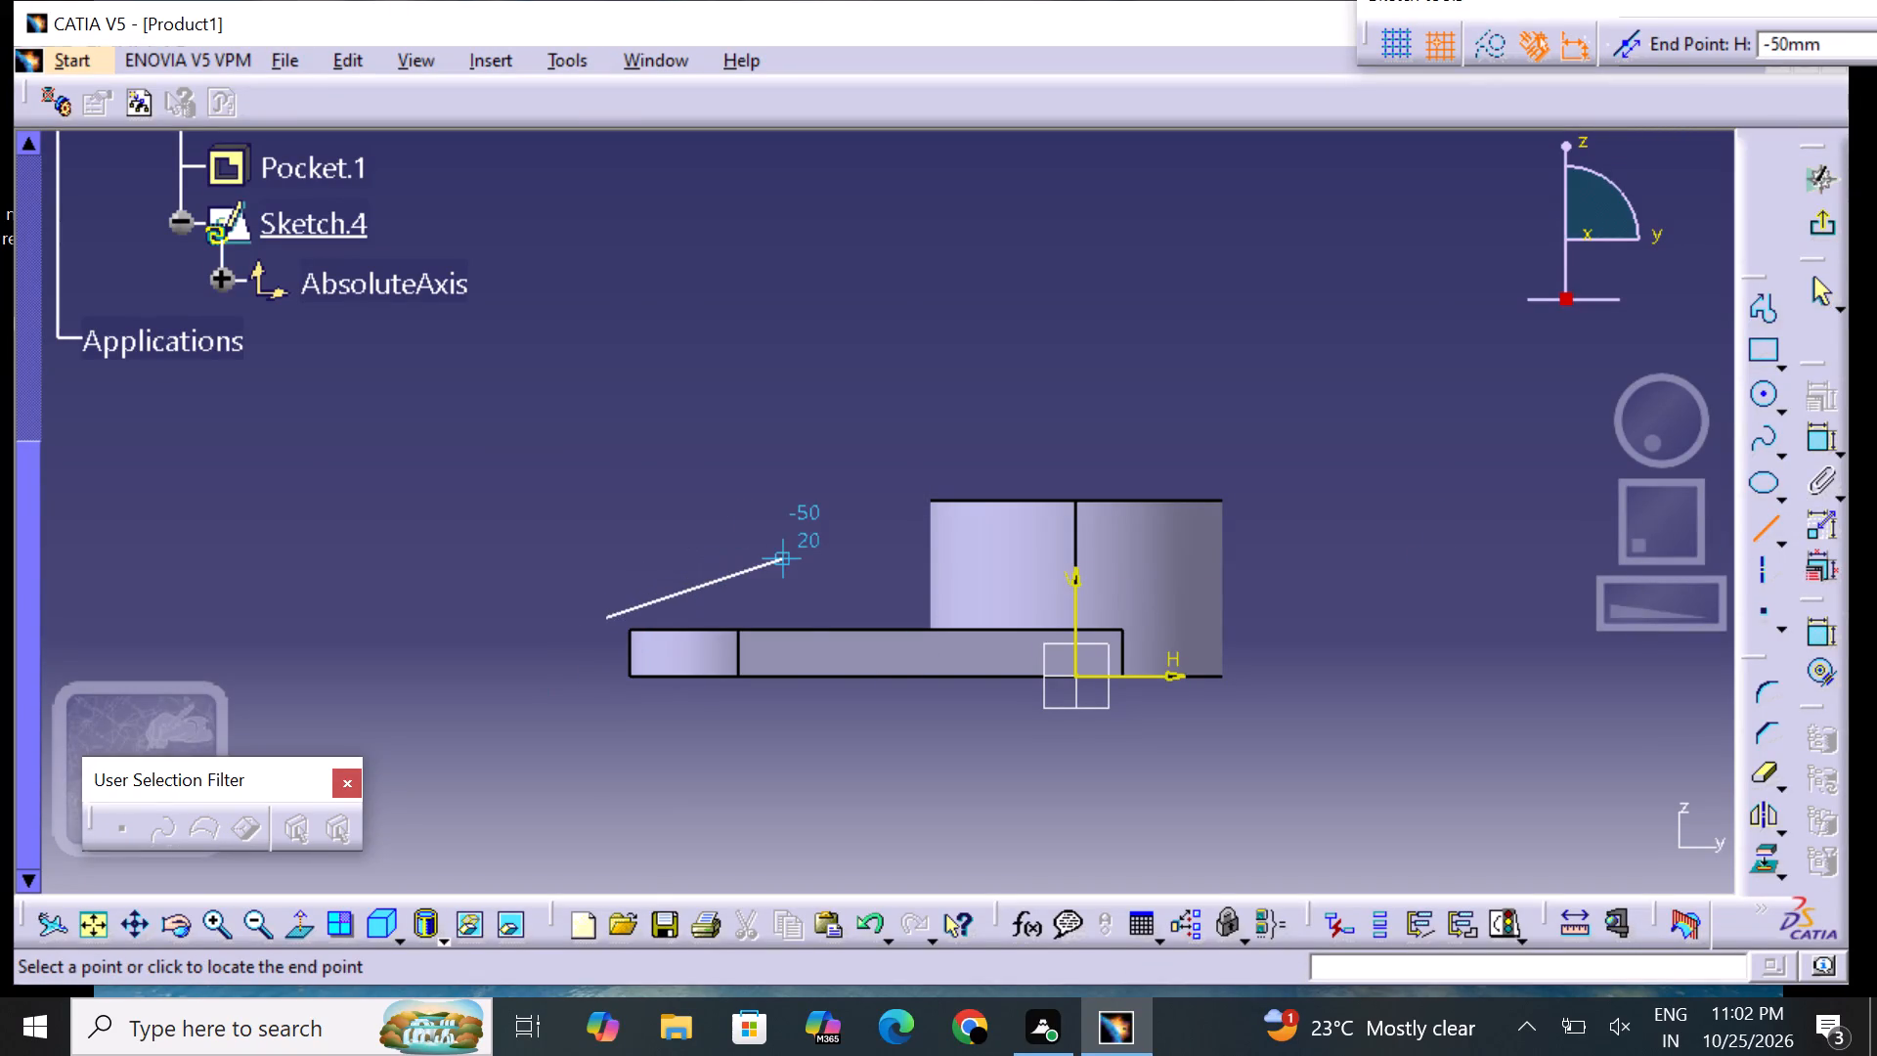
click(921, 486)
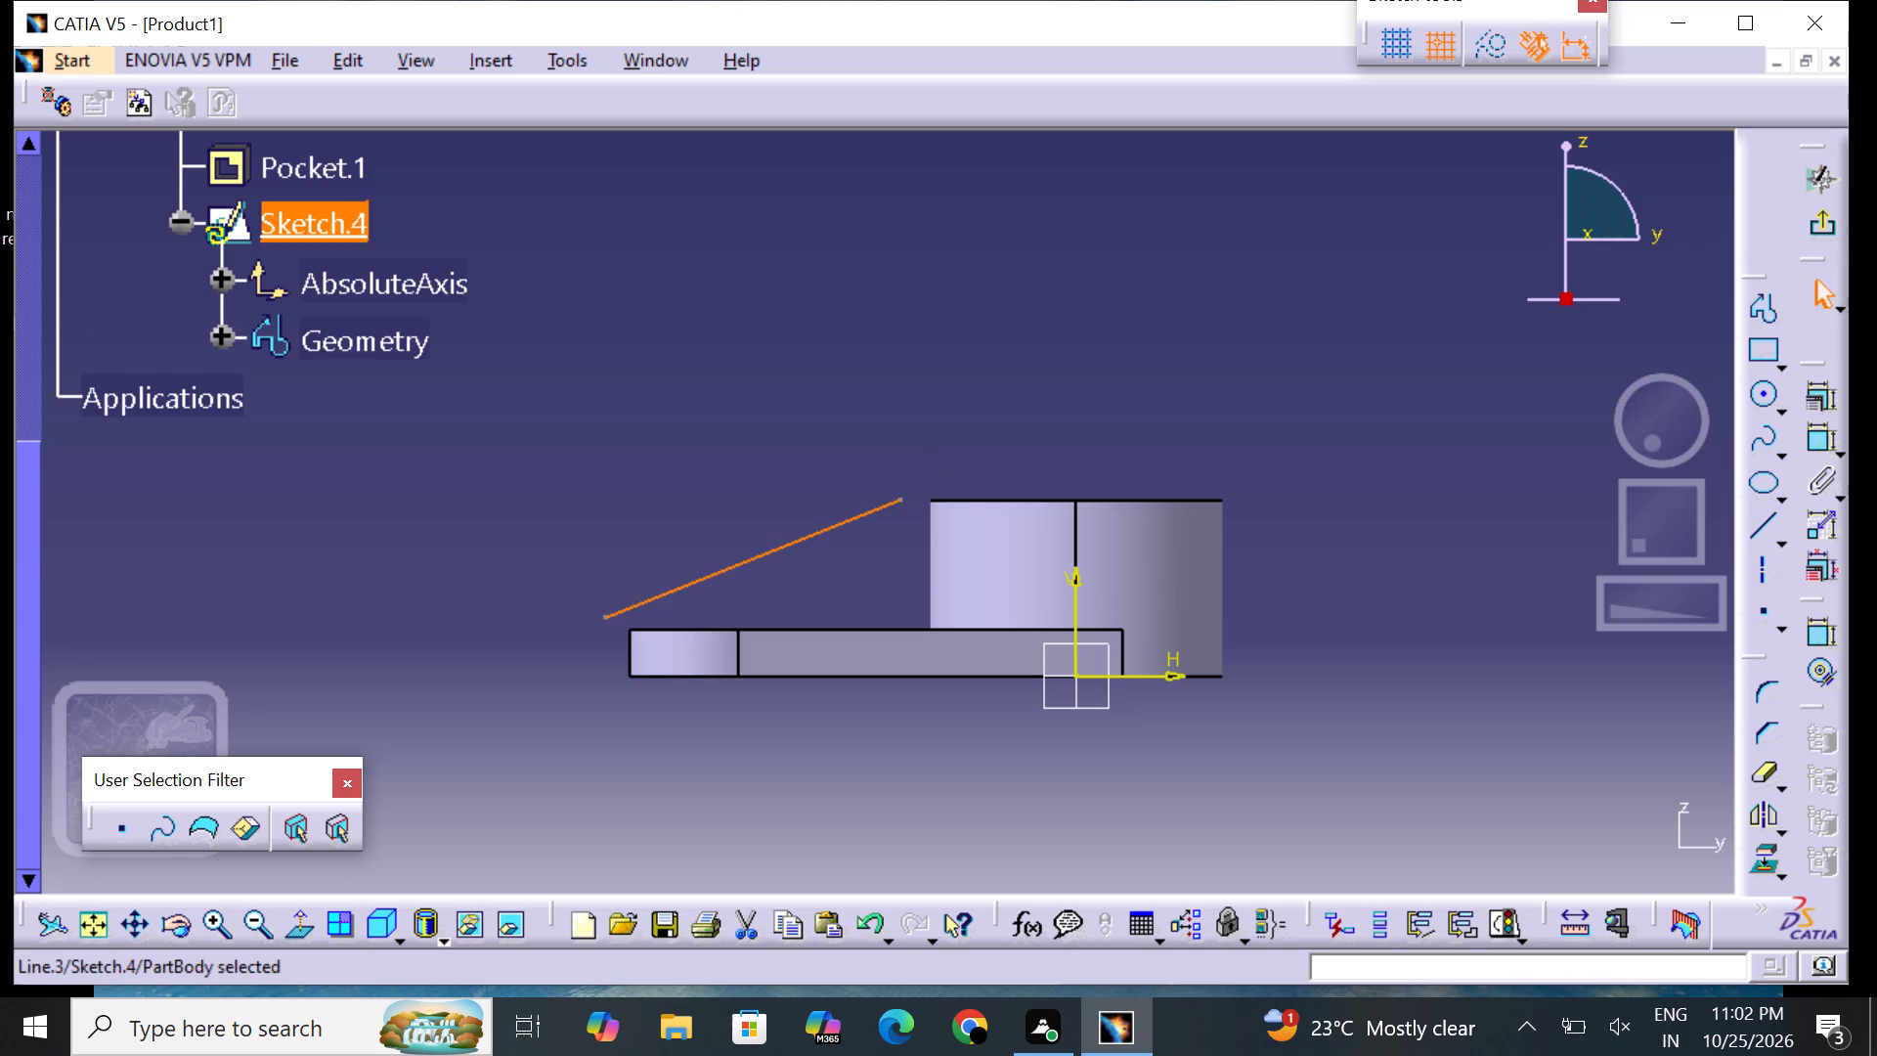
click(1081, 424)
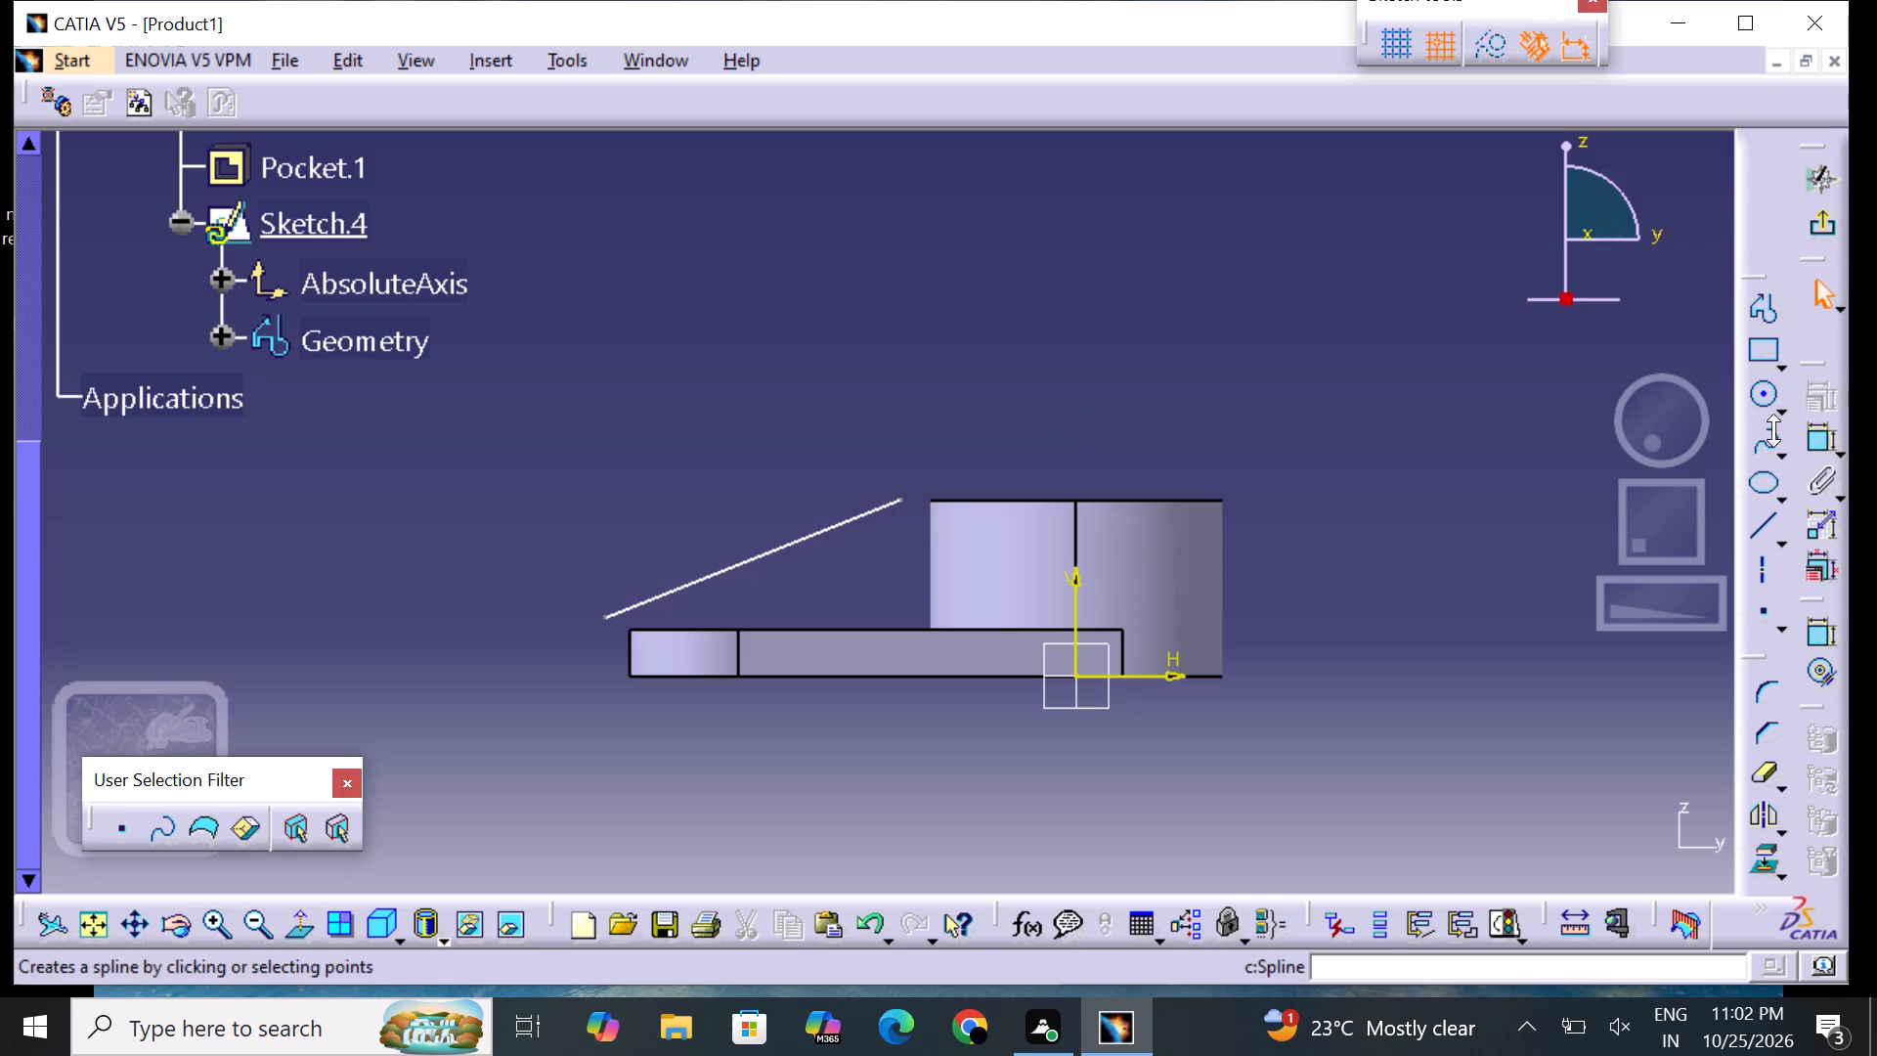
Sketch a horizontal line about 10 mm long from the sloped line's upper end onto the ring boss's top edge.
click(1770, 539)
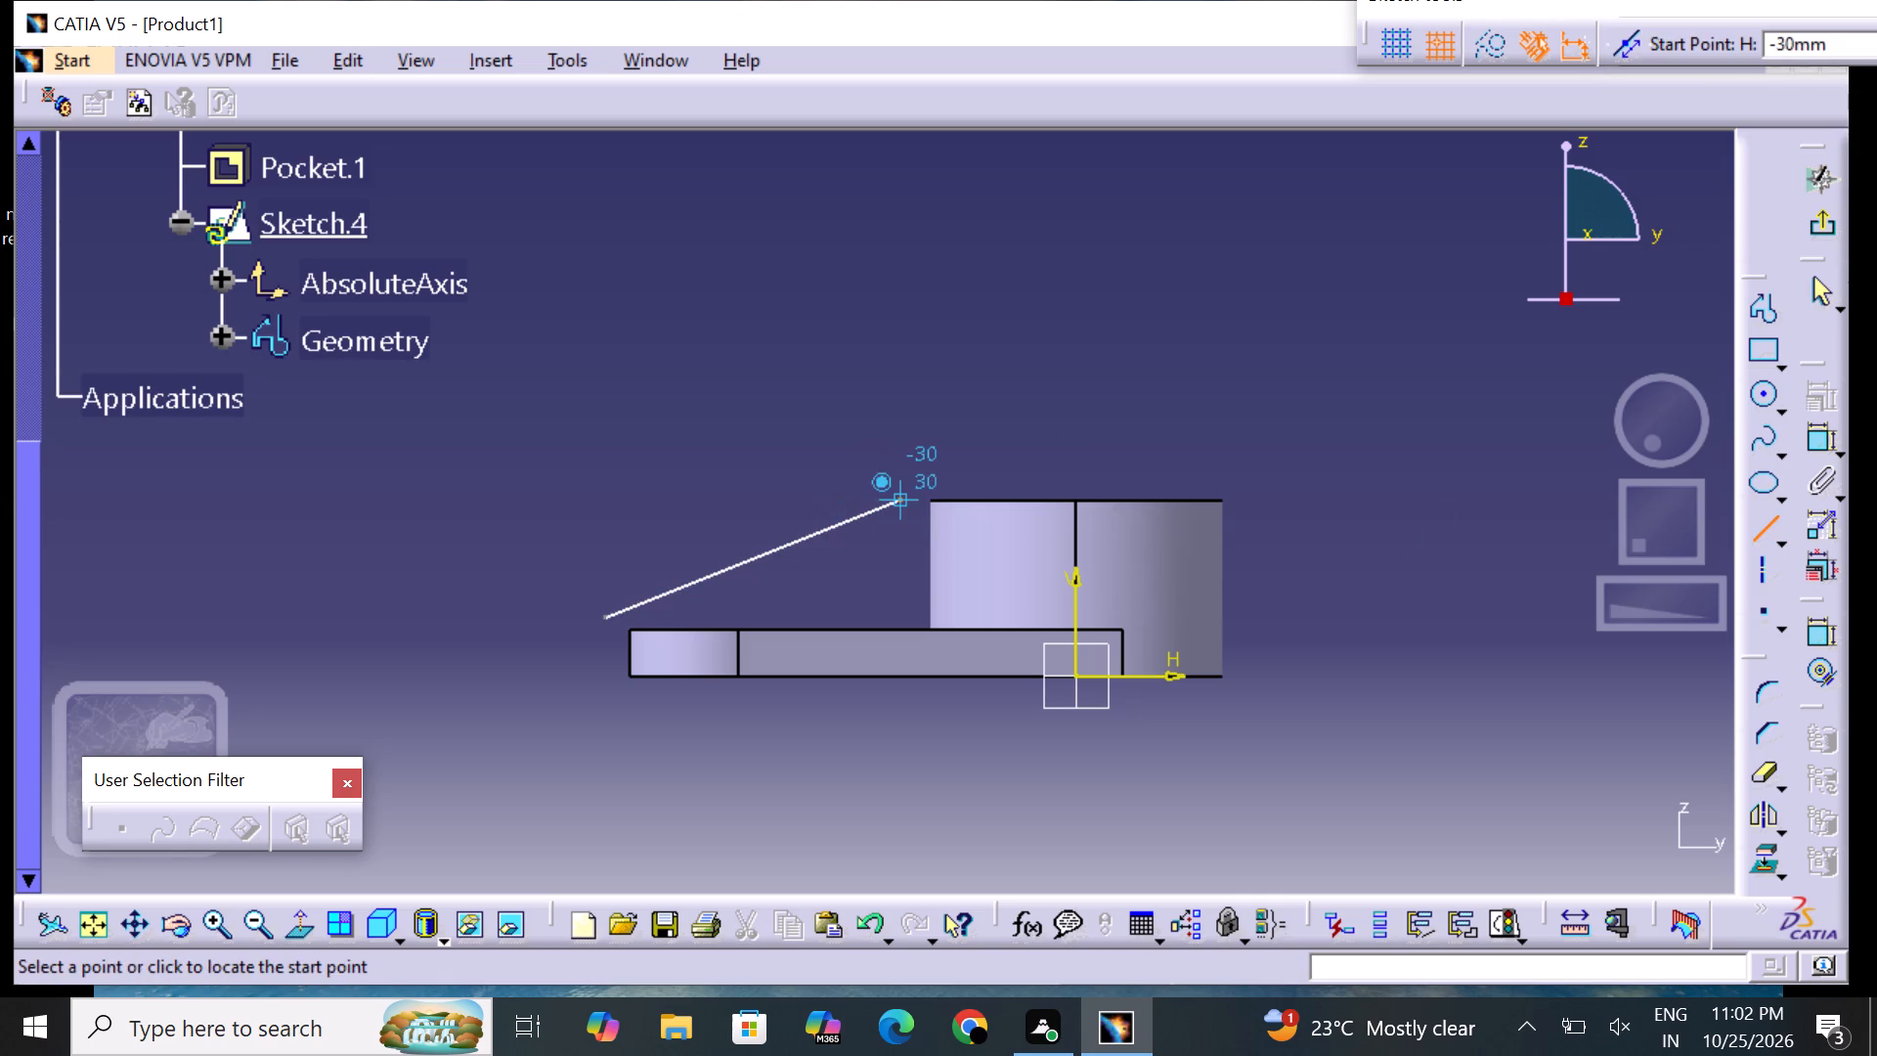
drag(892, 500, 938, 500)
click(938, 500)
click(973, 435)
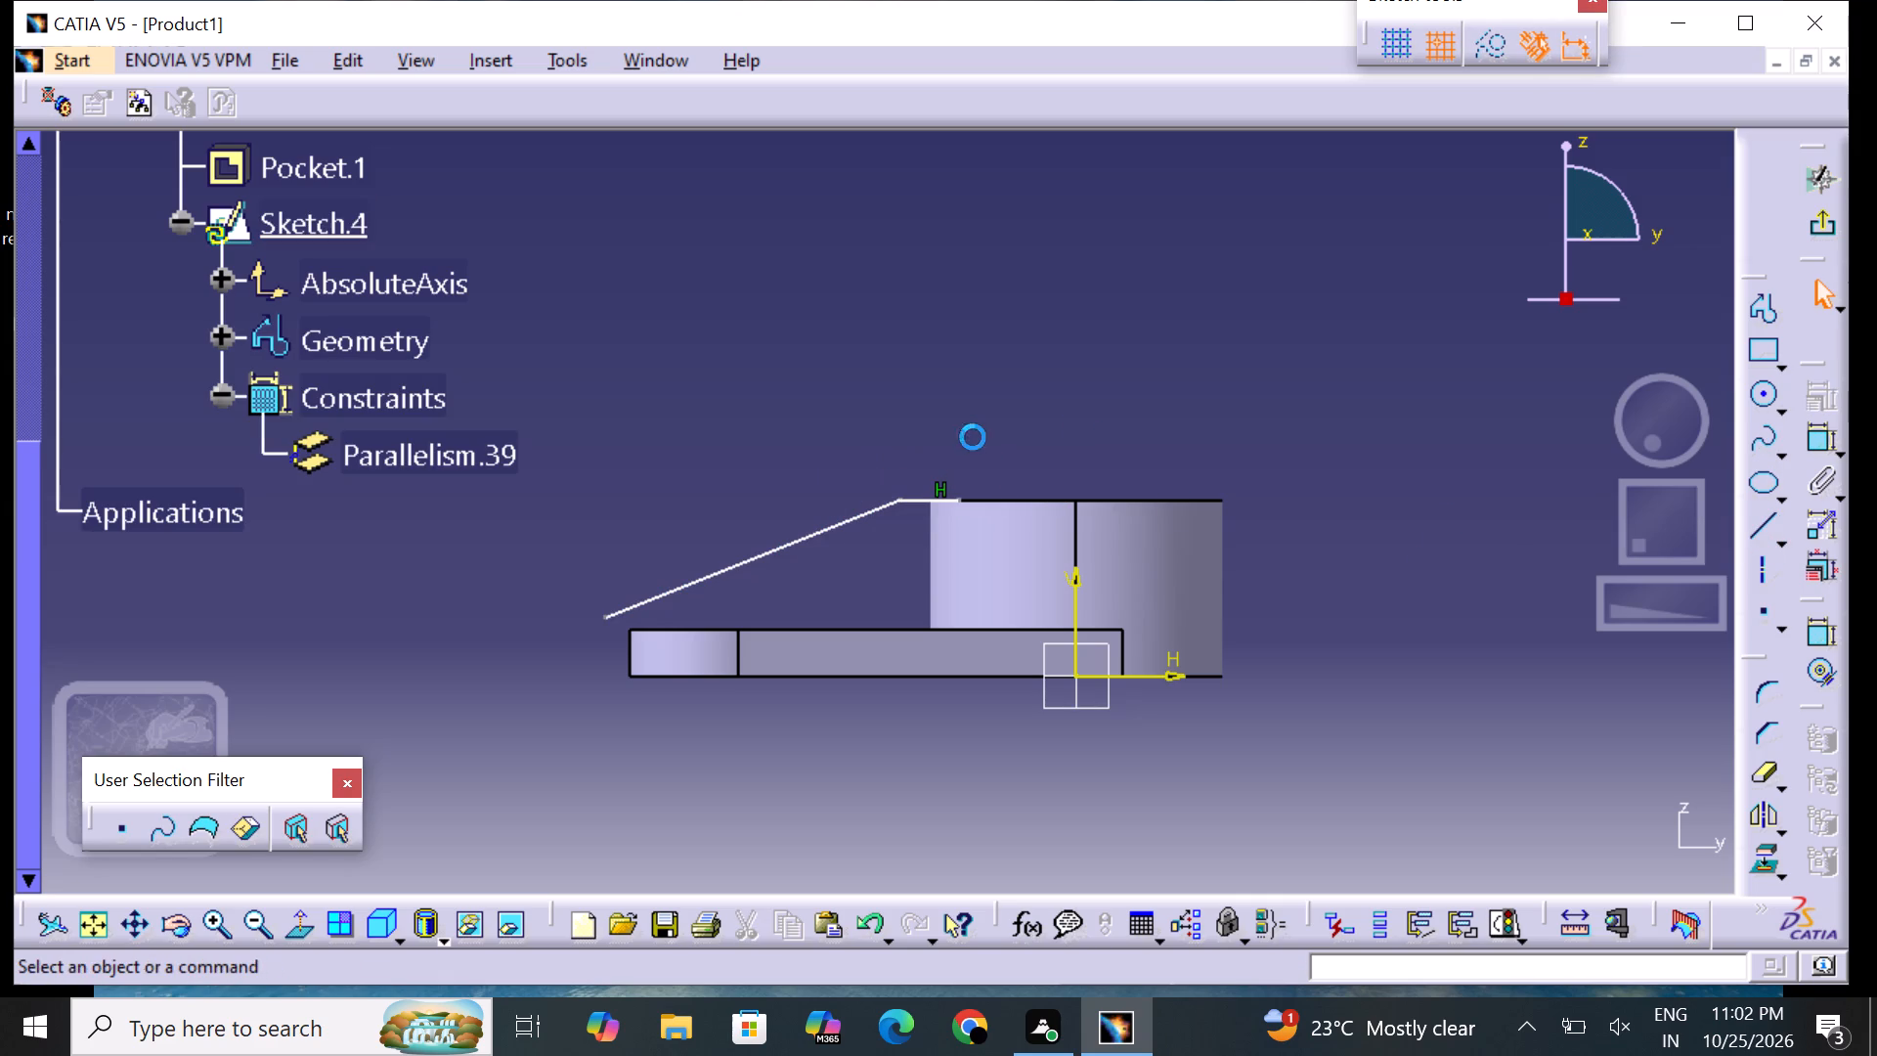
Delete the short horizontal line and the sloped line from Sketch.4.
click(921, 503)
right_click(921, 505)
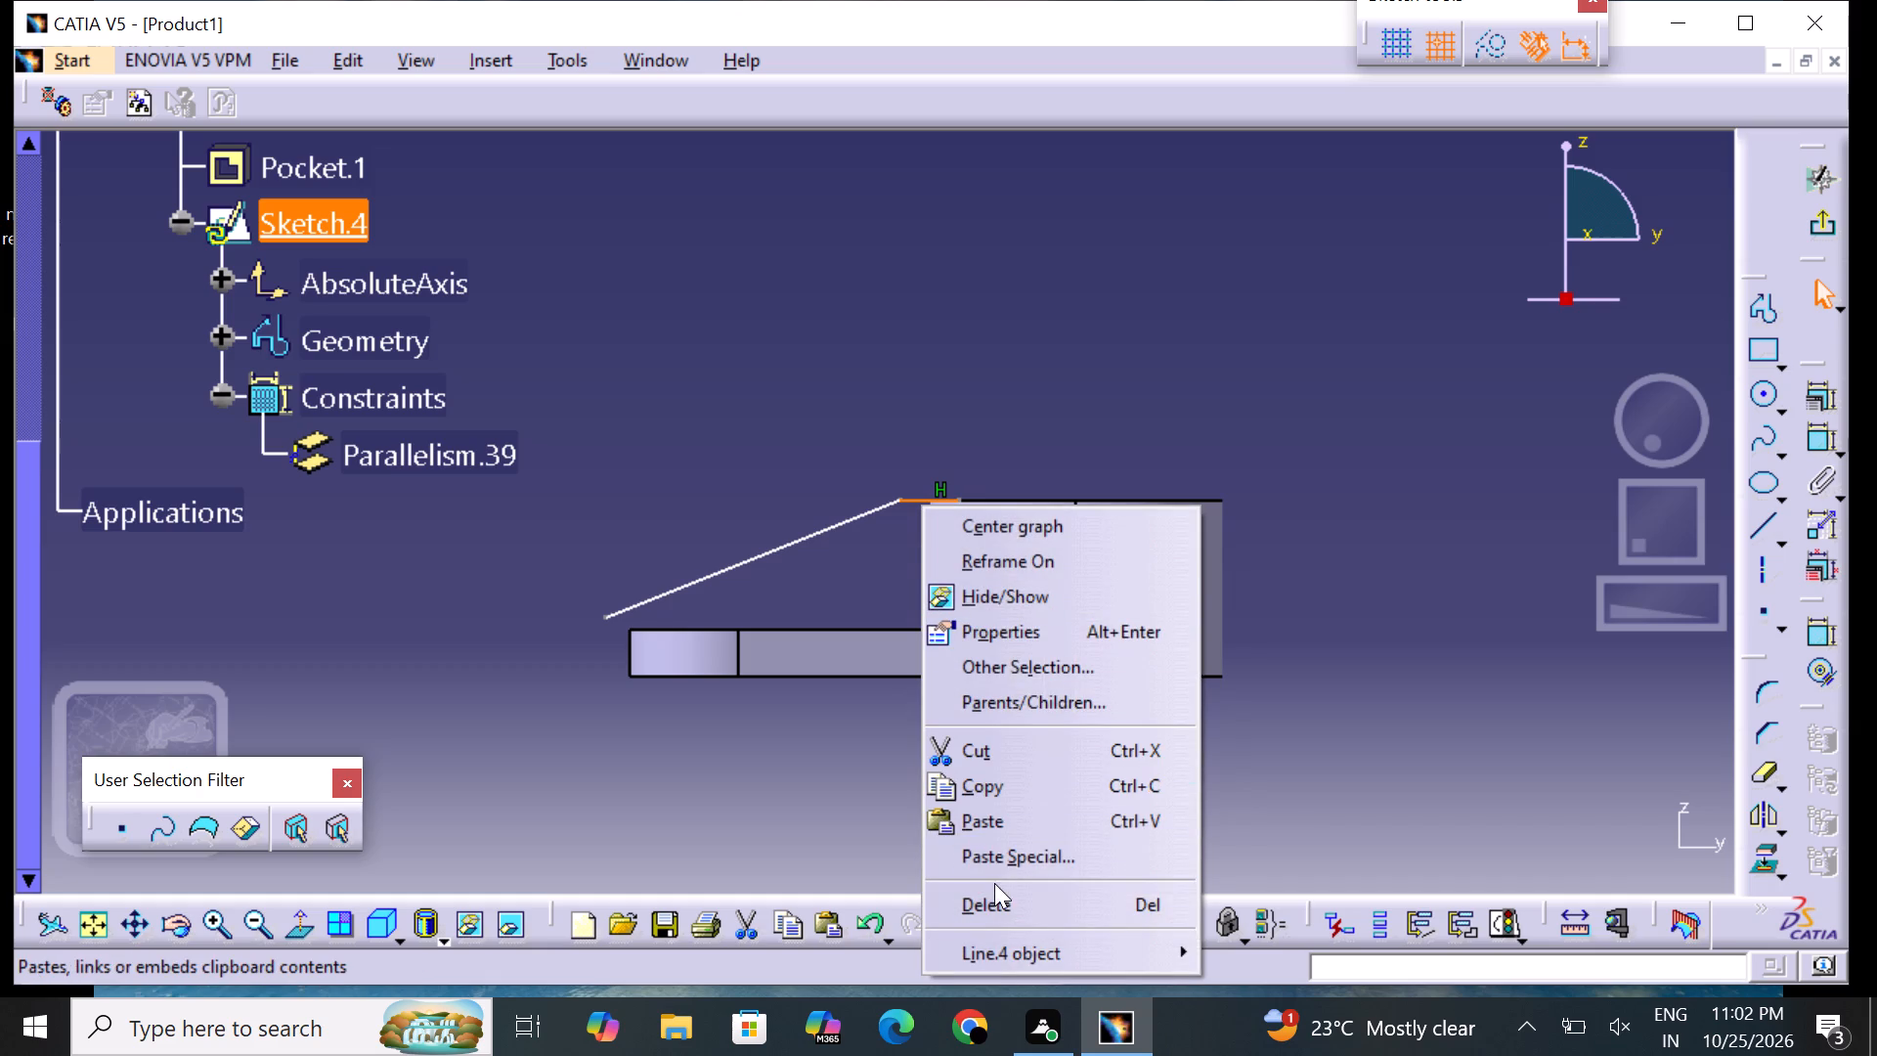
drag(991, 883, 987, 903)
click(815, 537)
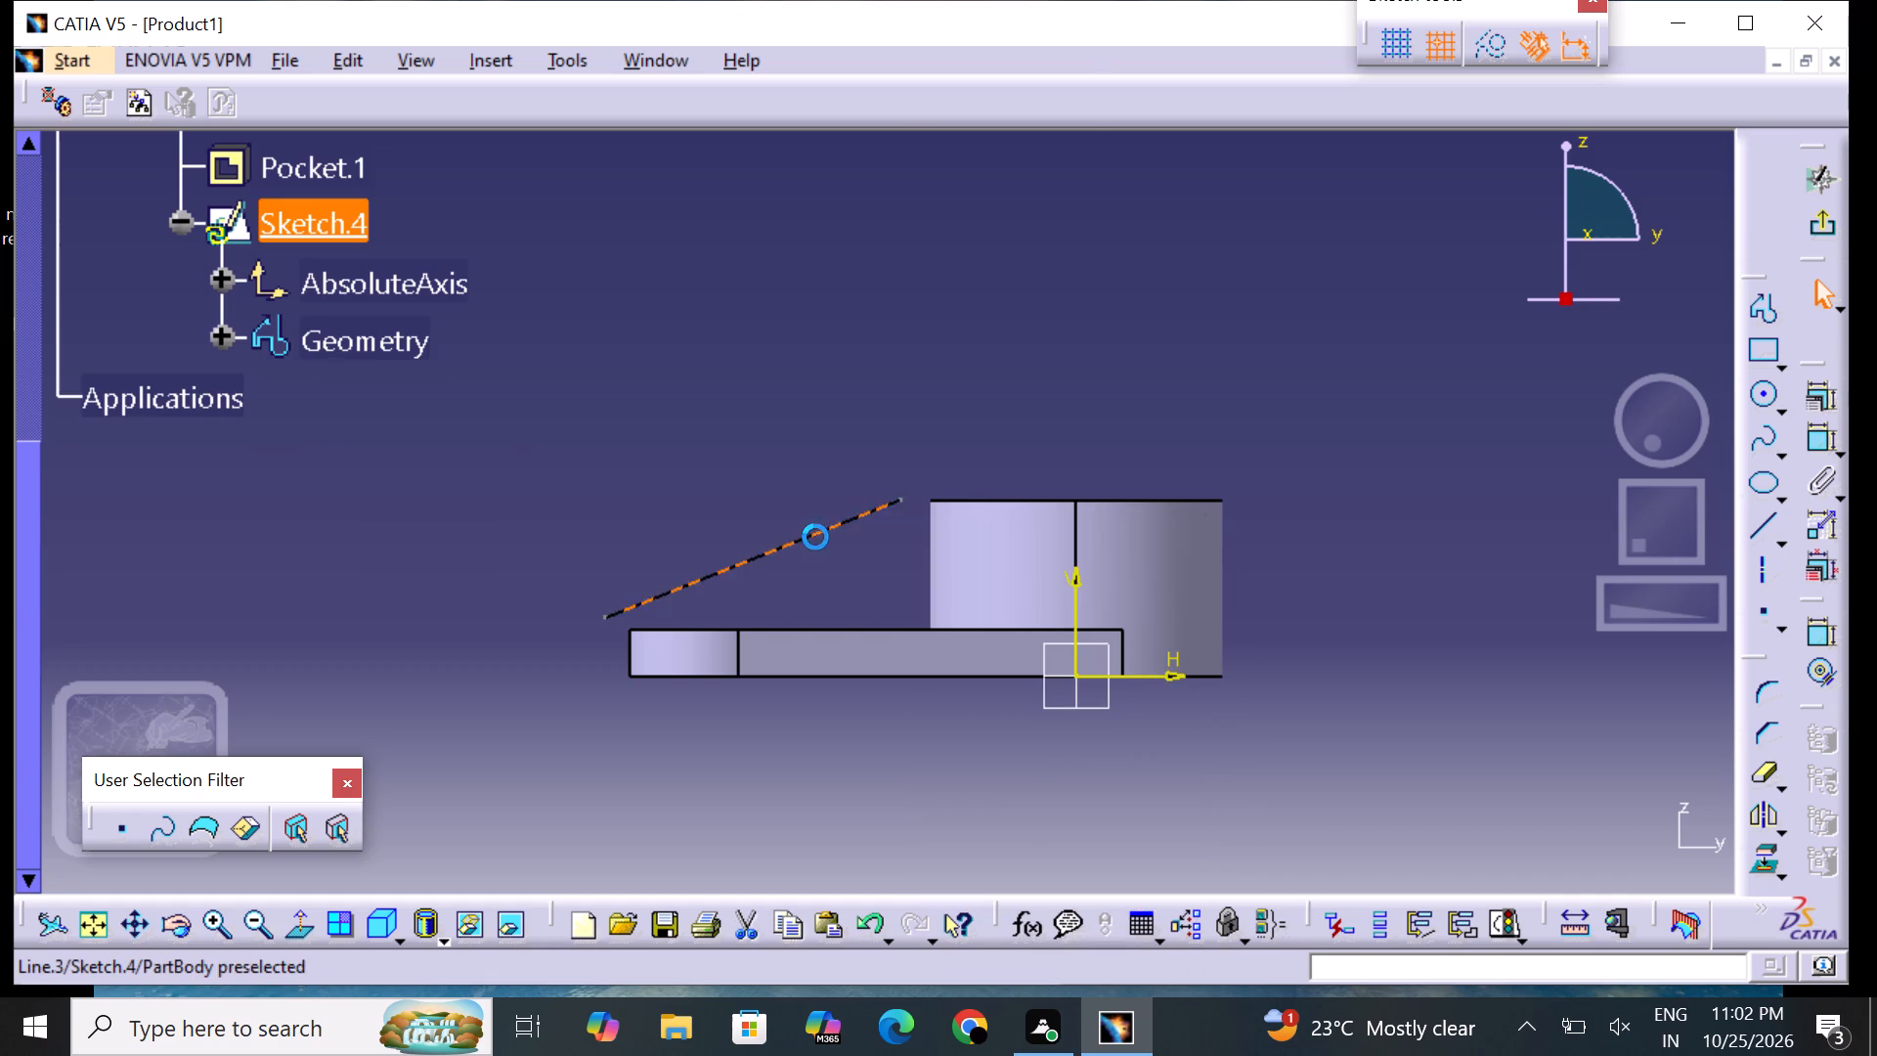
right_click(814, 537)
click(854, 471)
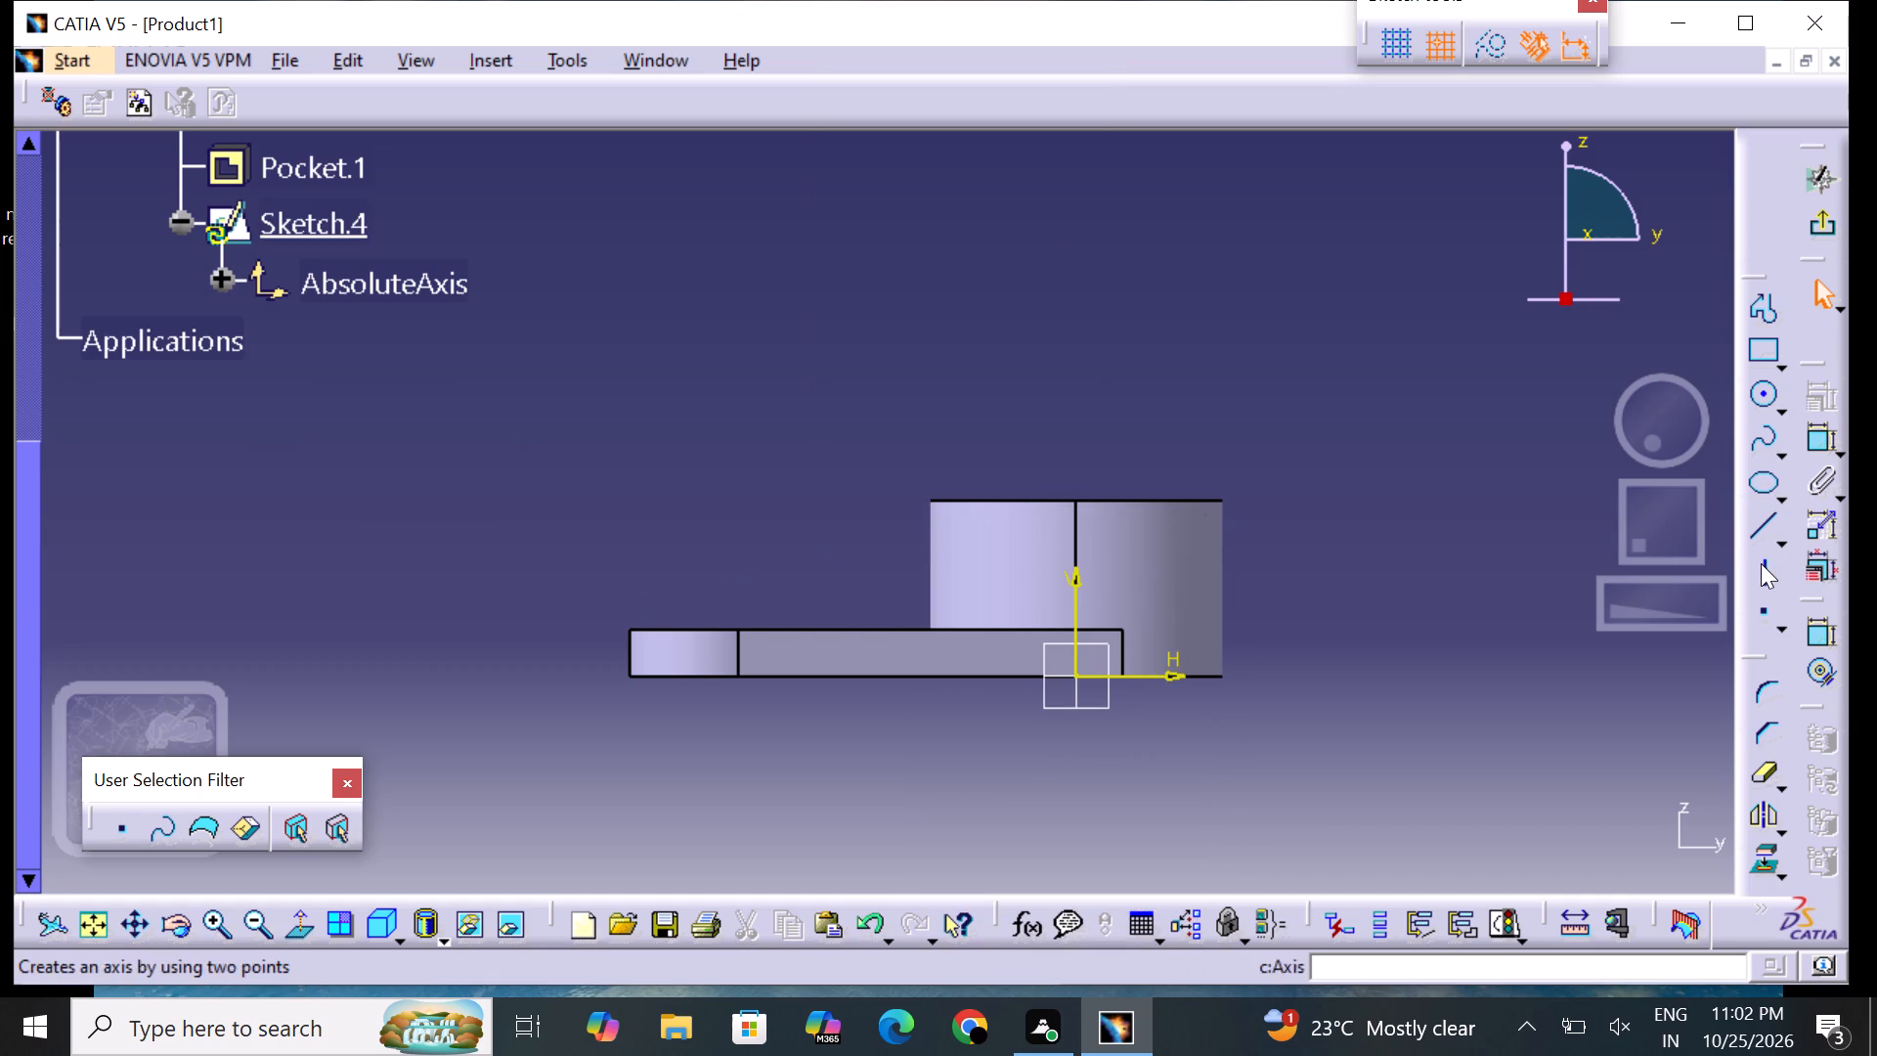
Sketch a sloped line from about (-80, 10) mm beyond the plate's outer end to about (-20, 30) mm on the ring boss's top edge.
click(1759, 522)
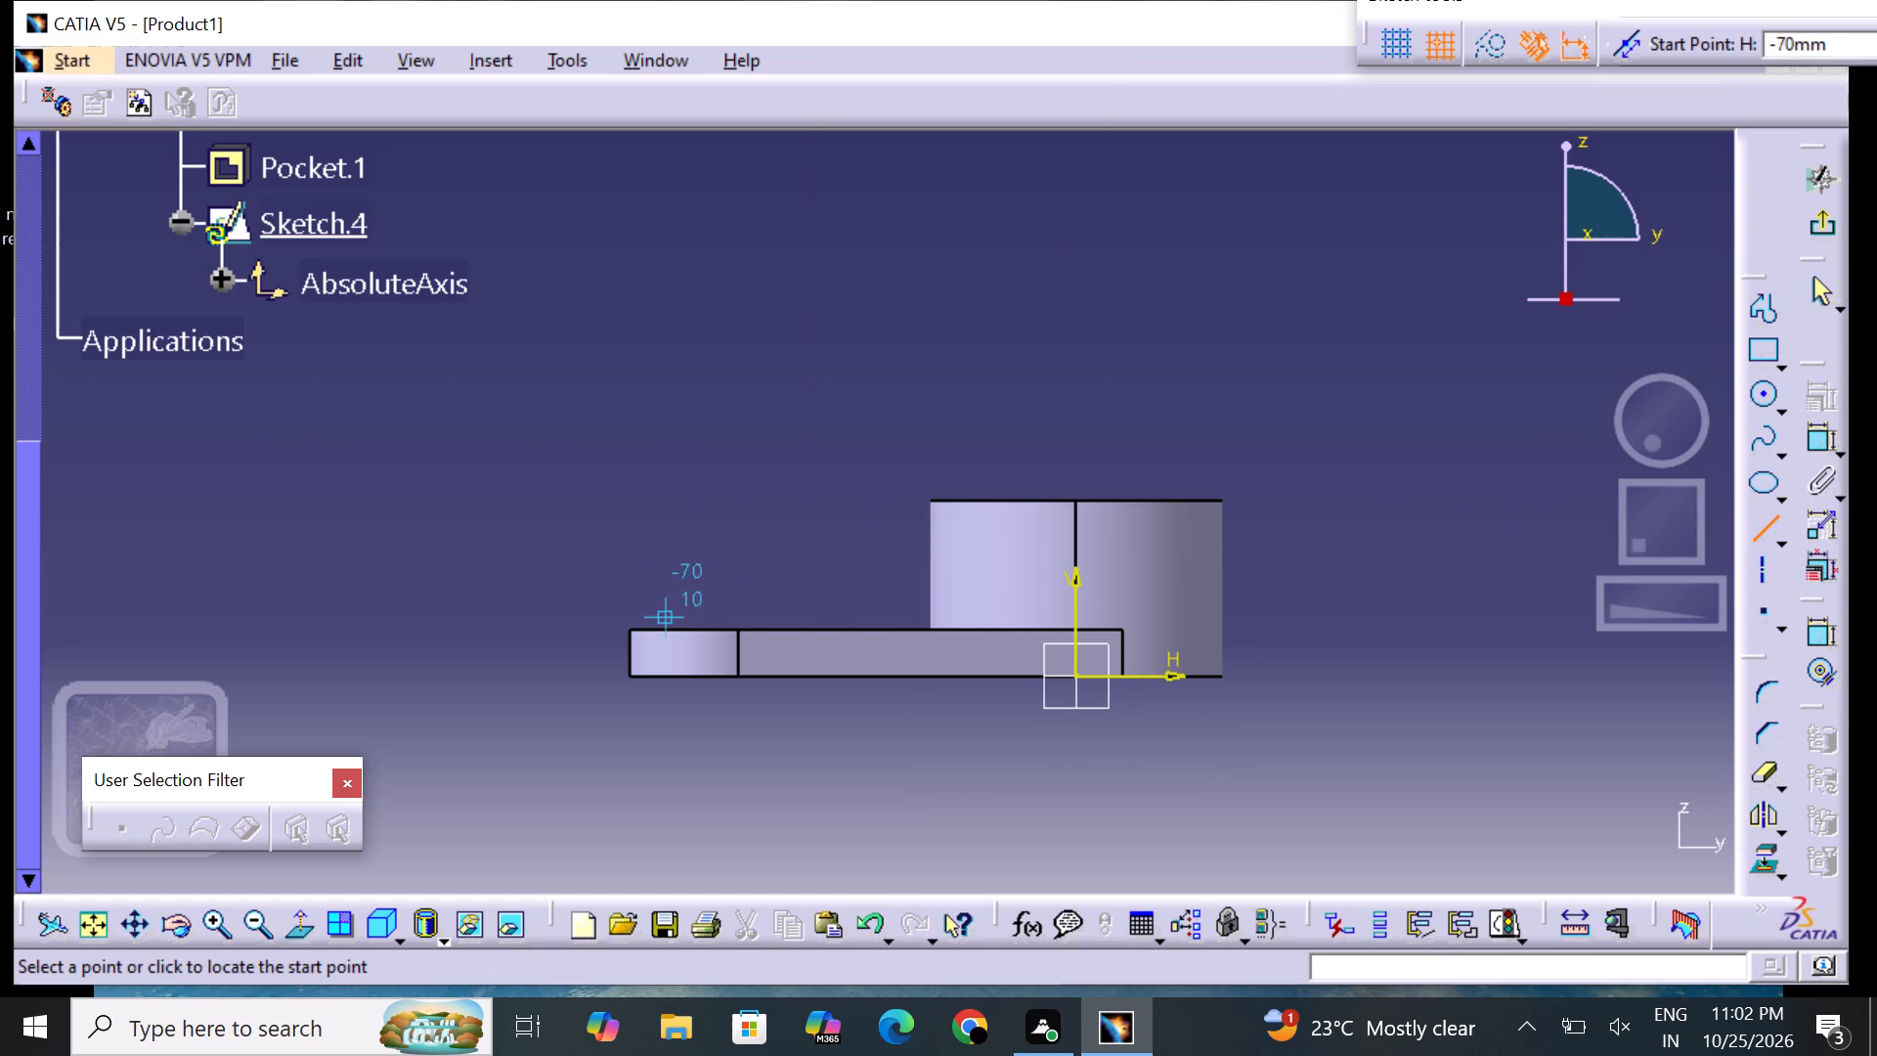
drag(613, 625, 626, 606)
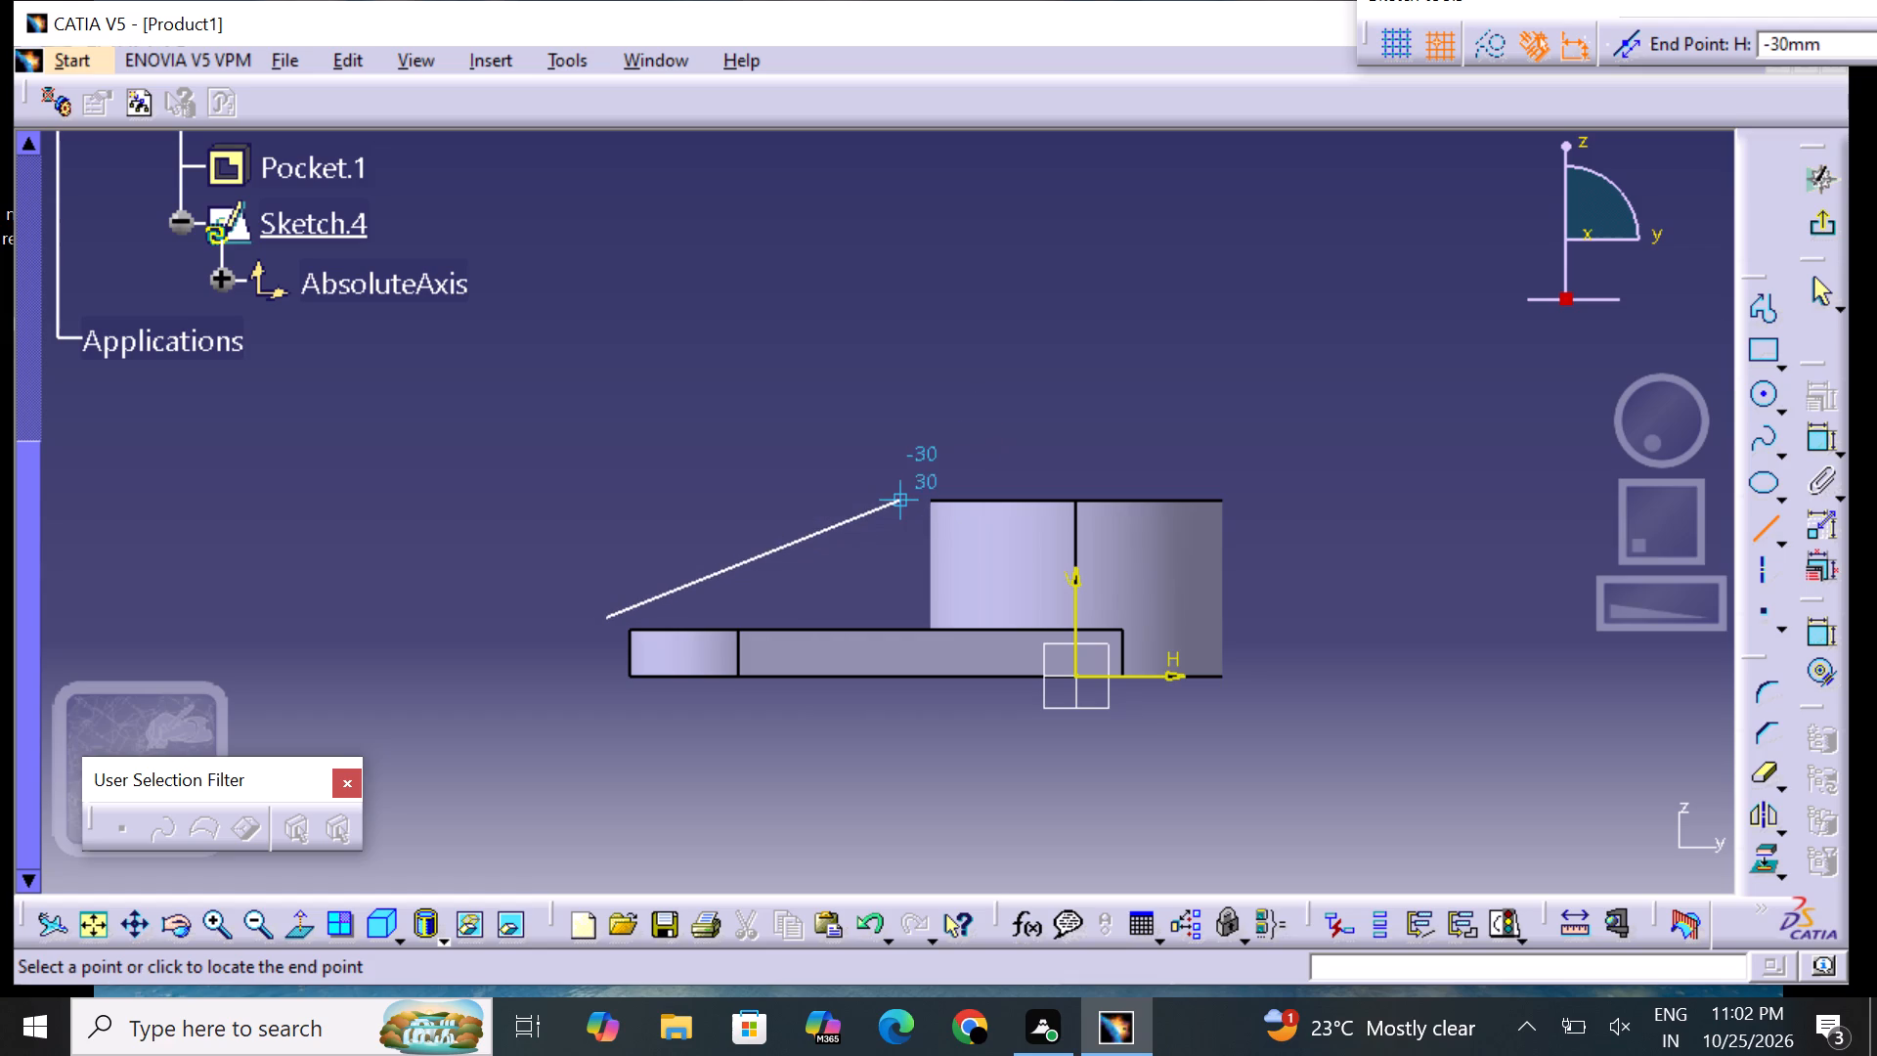
click(943, 467)
click(930, 443)
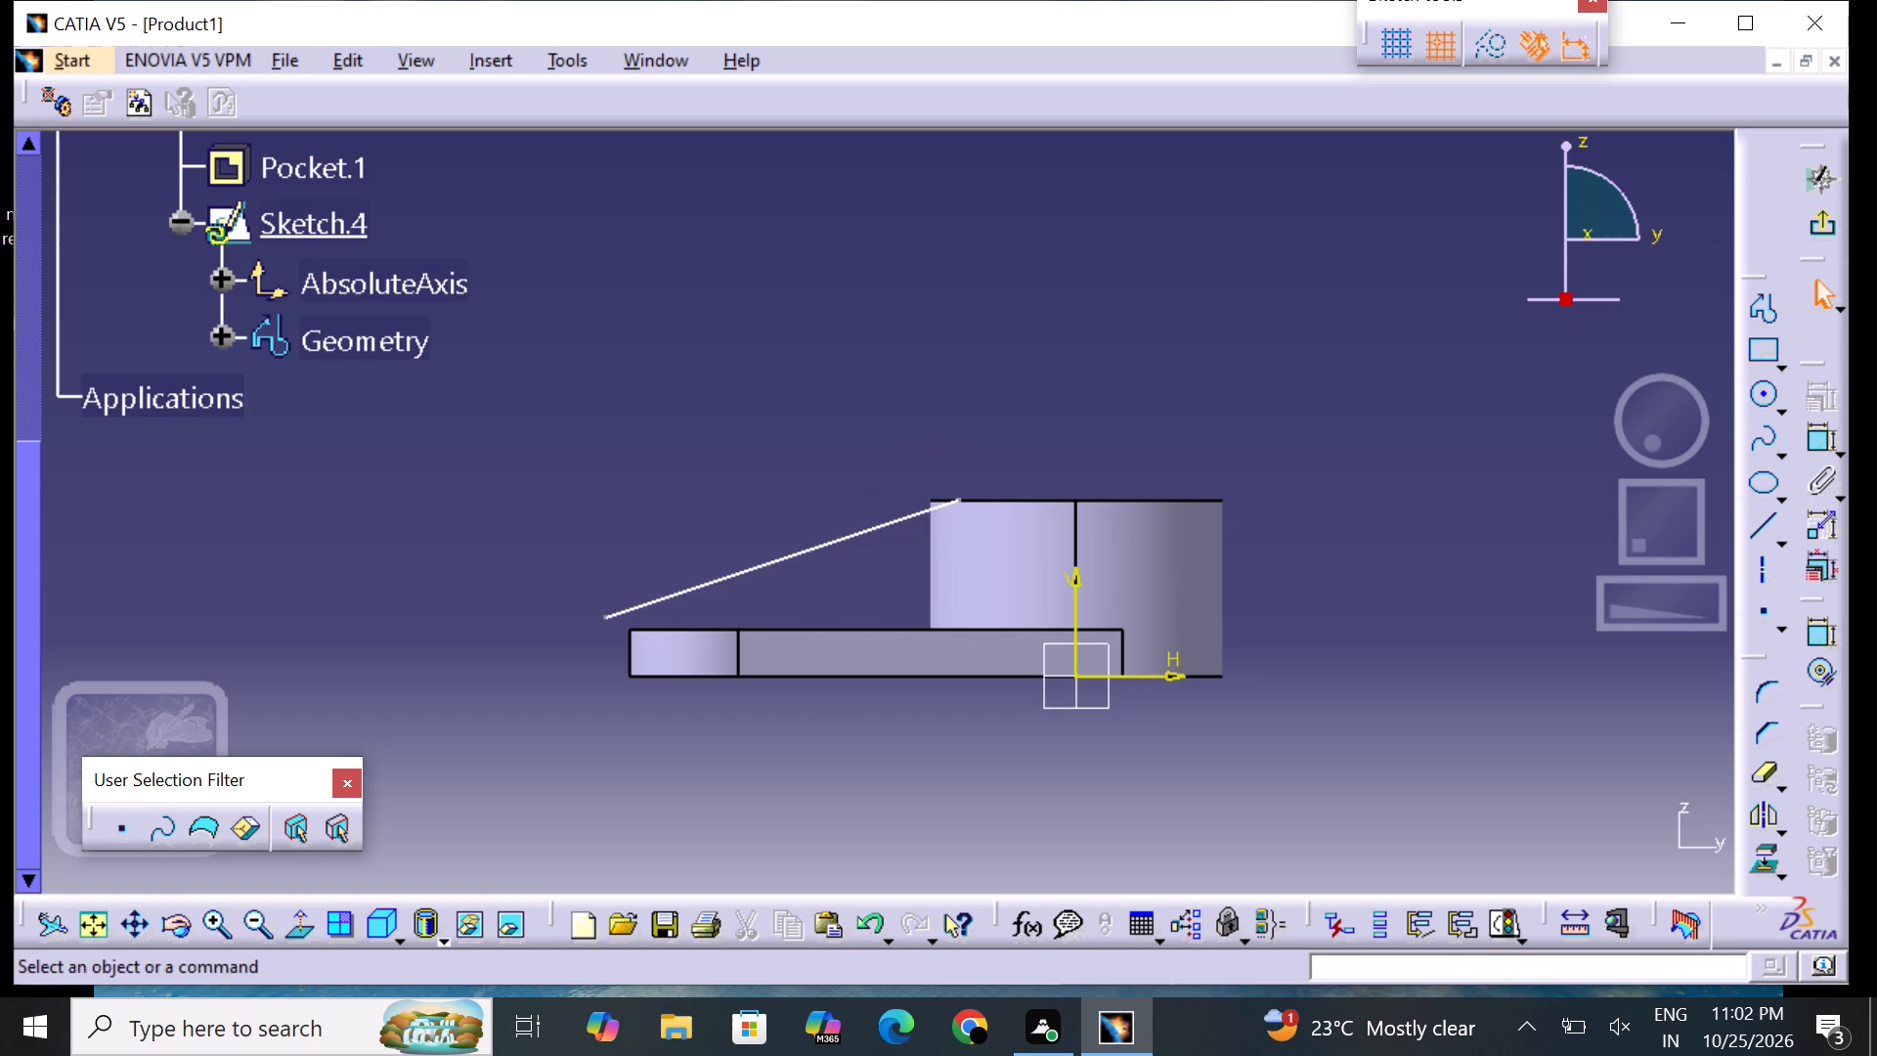
Constrain the sloped line's lower endpoint to be coincident with the plate's outer end edge.
click(1805, 446)
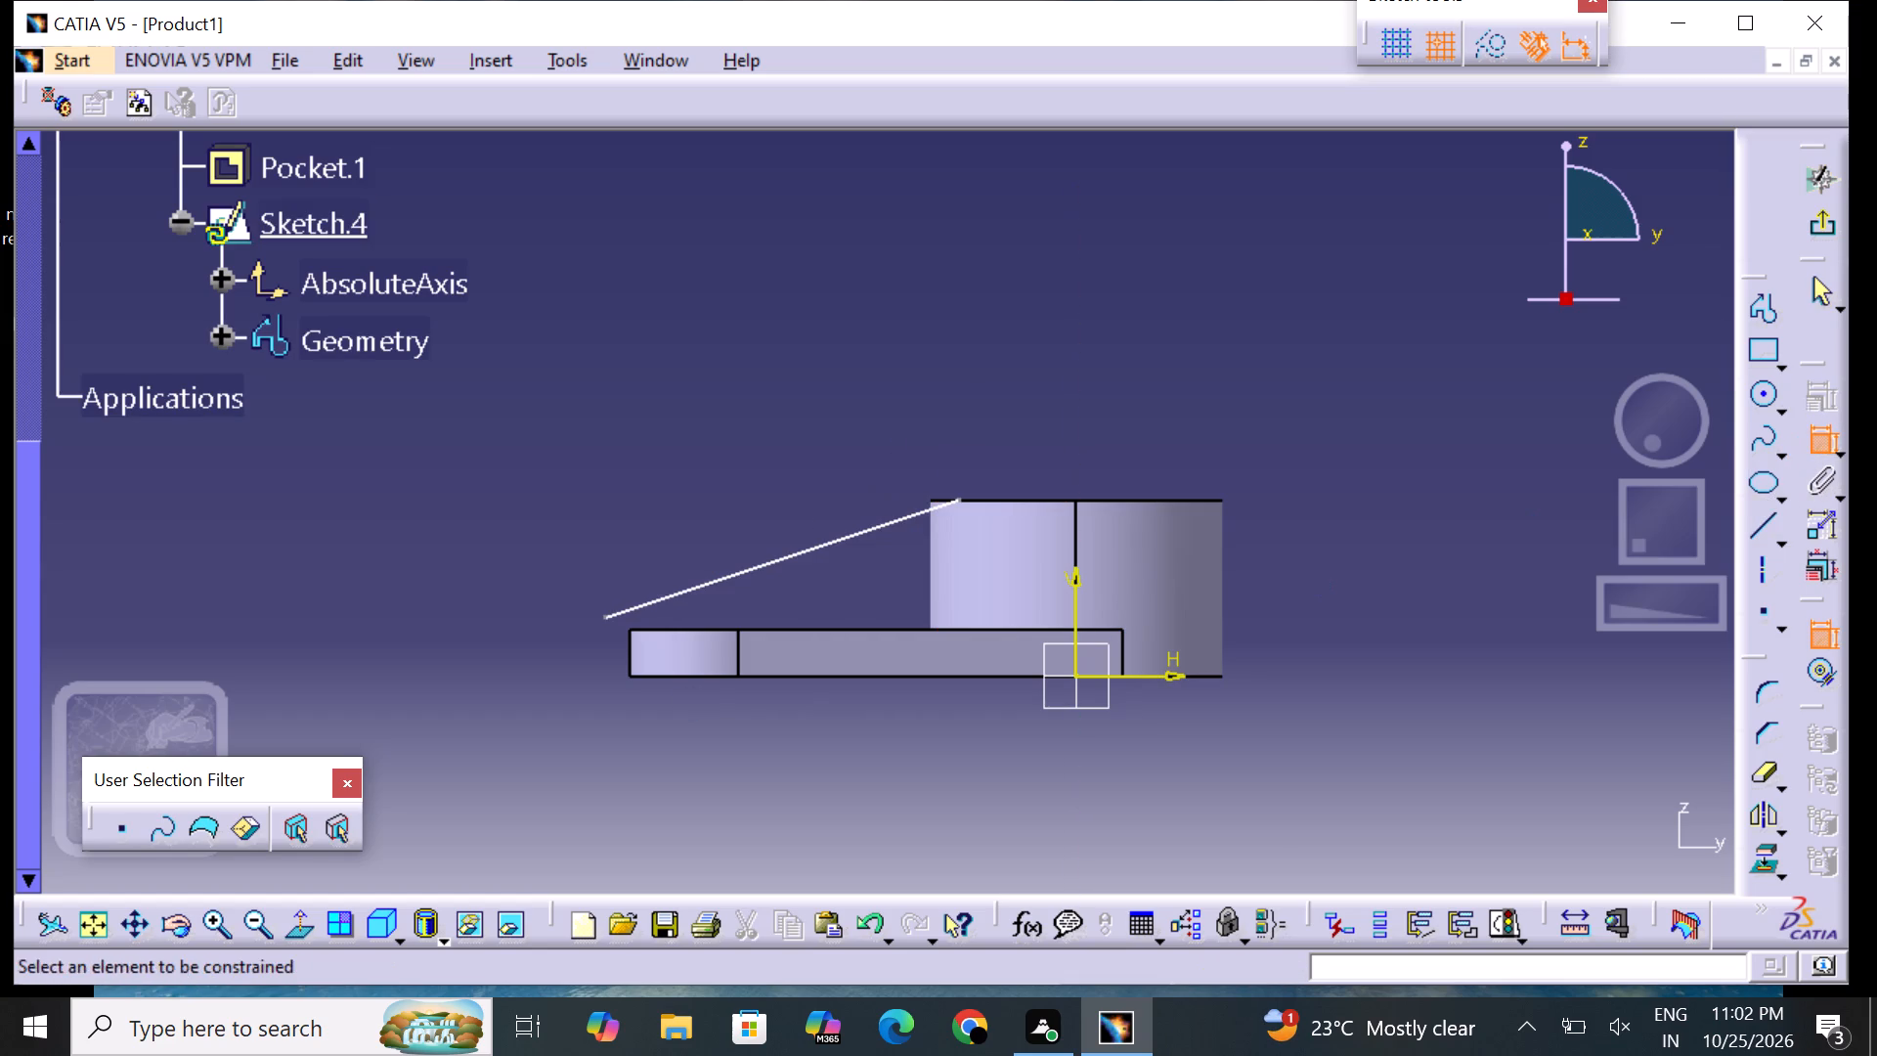
click(609, 618)
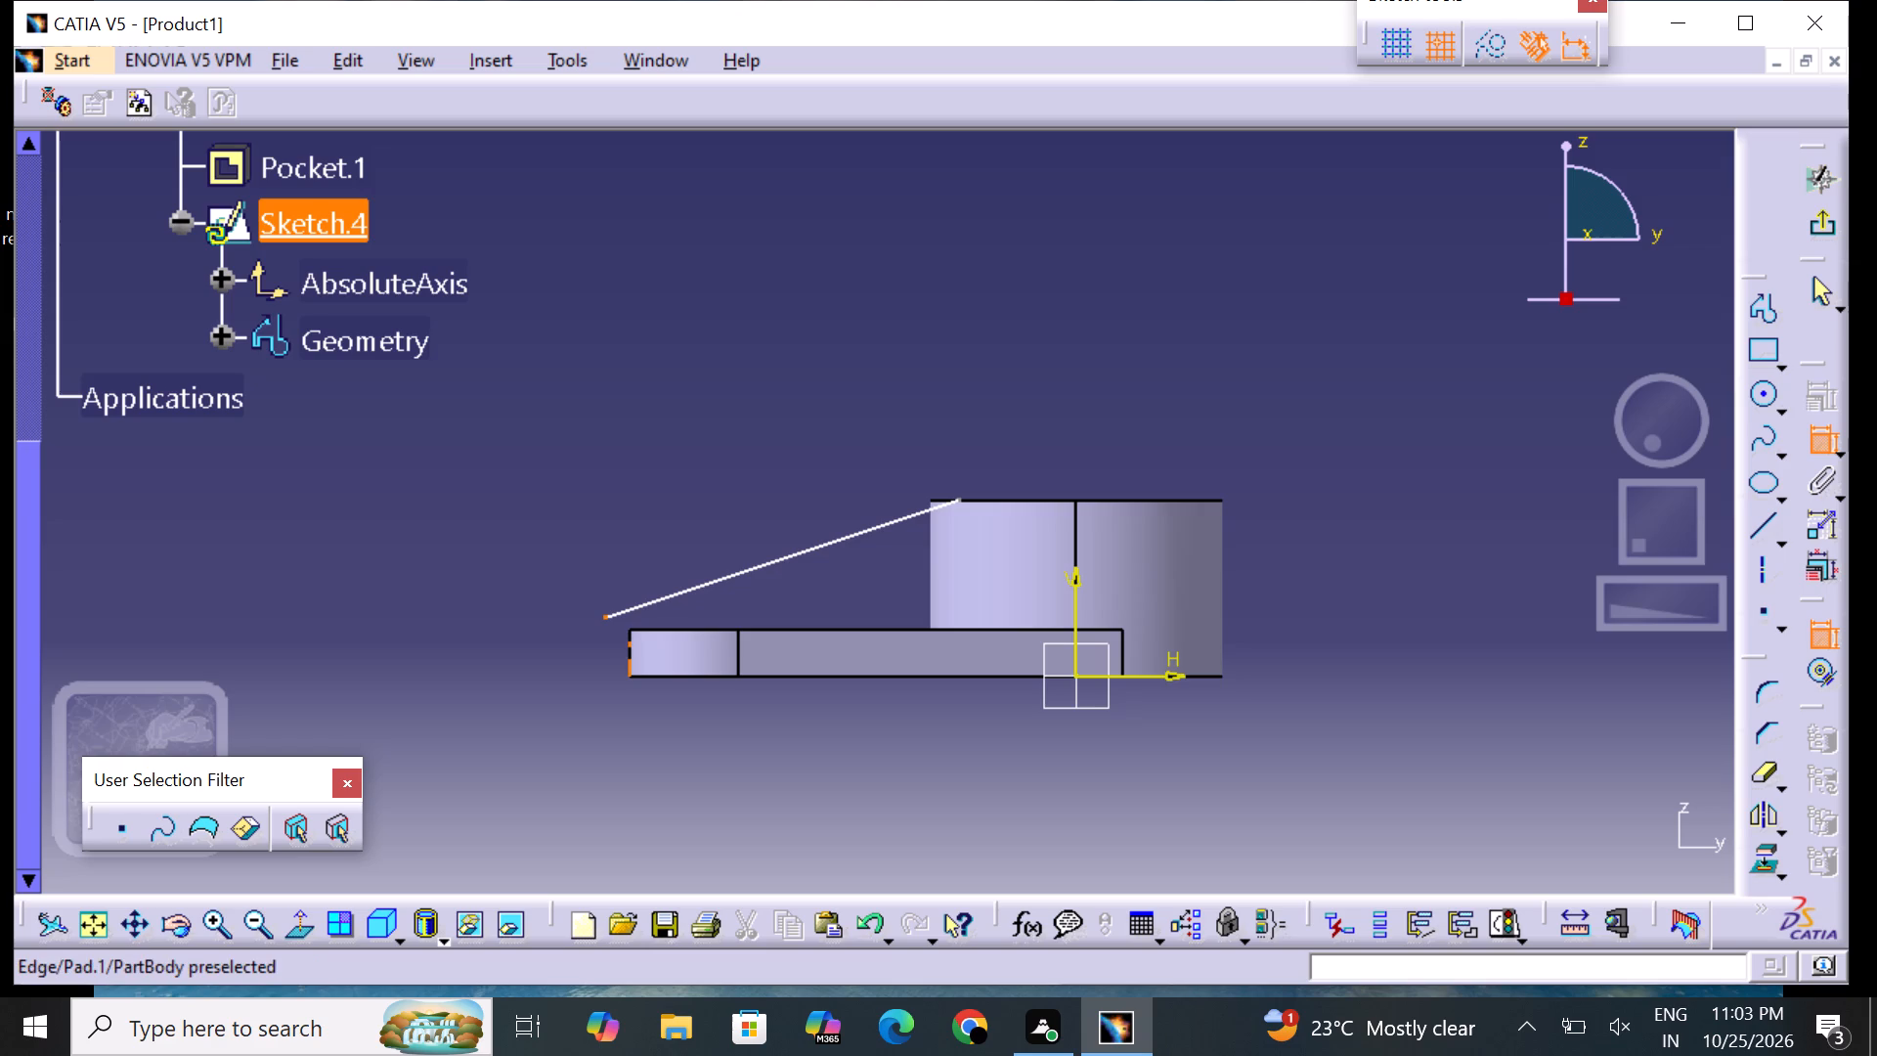
click(630, 636)
right_click(628, 634)
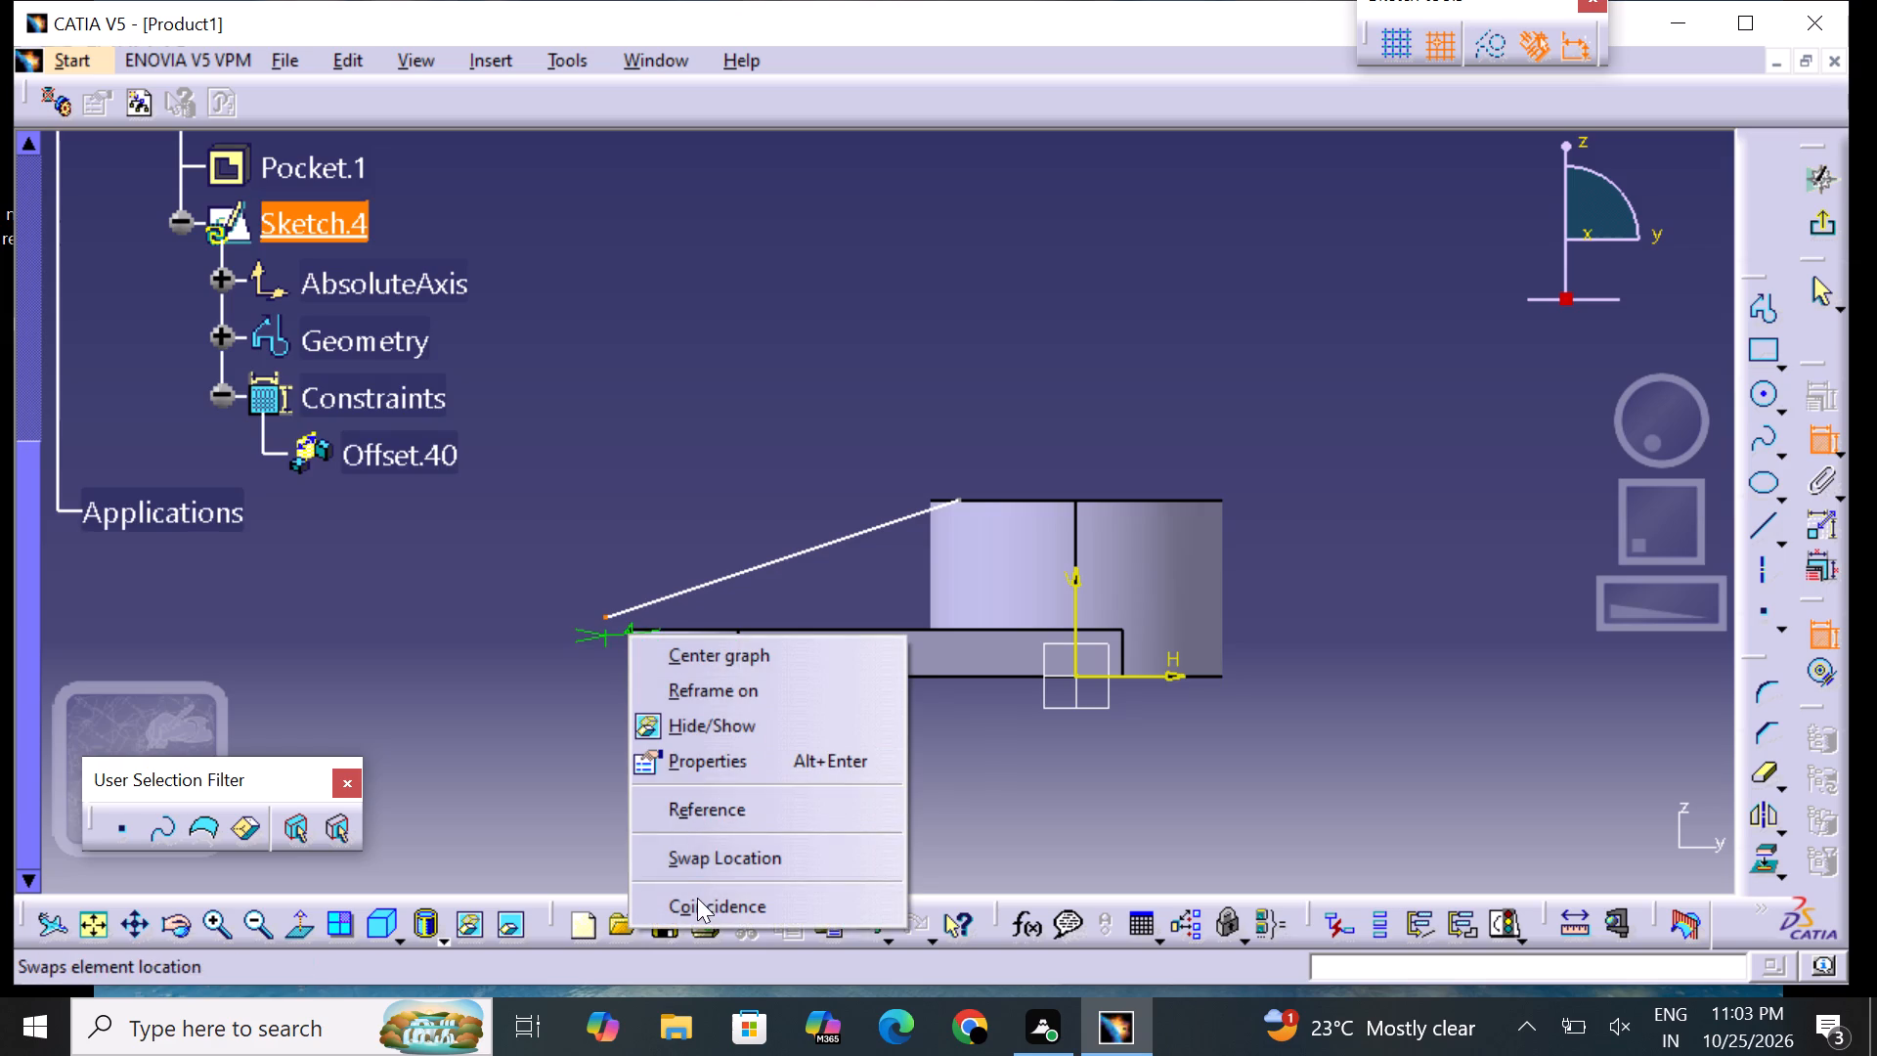
click(697, 898)
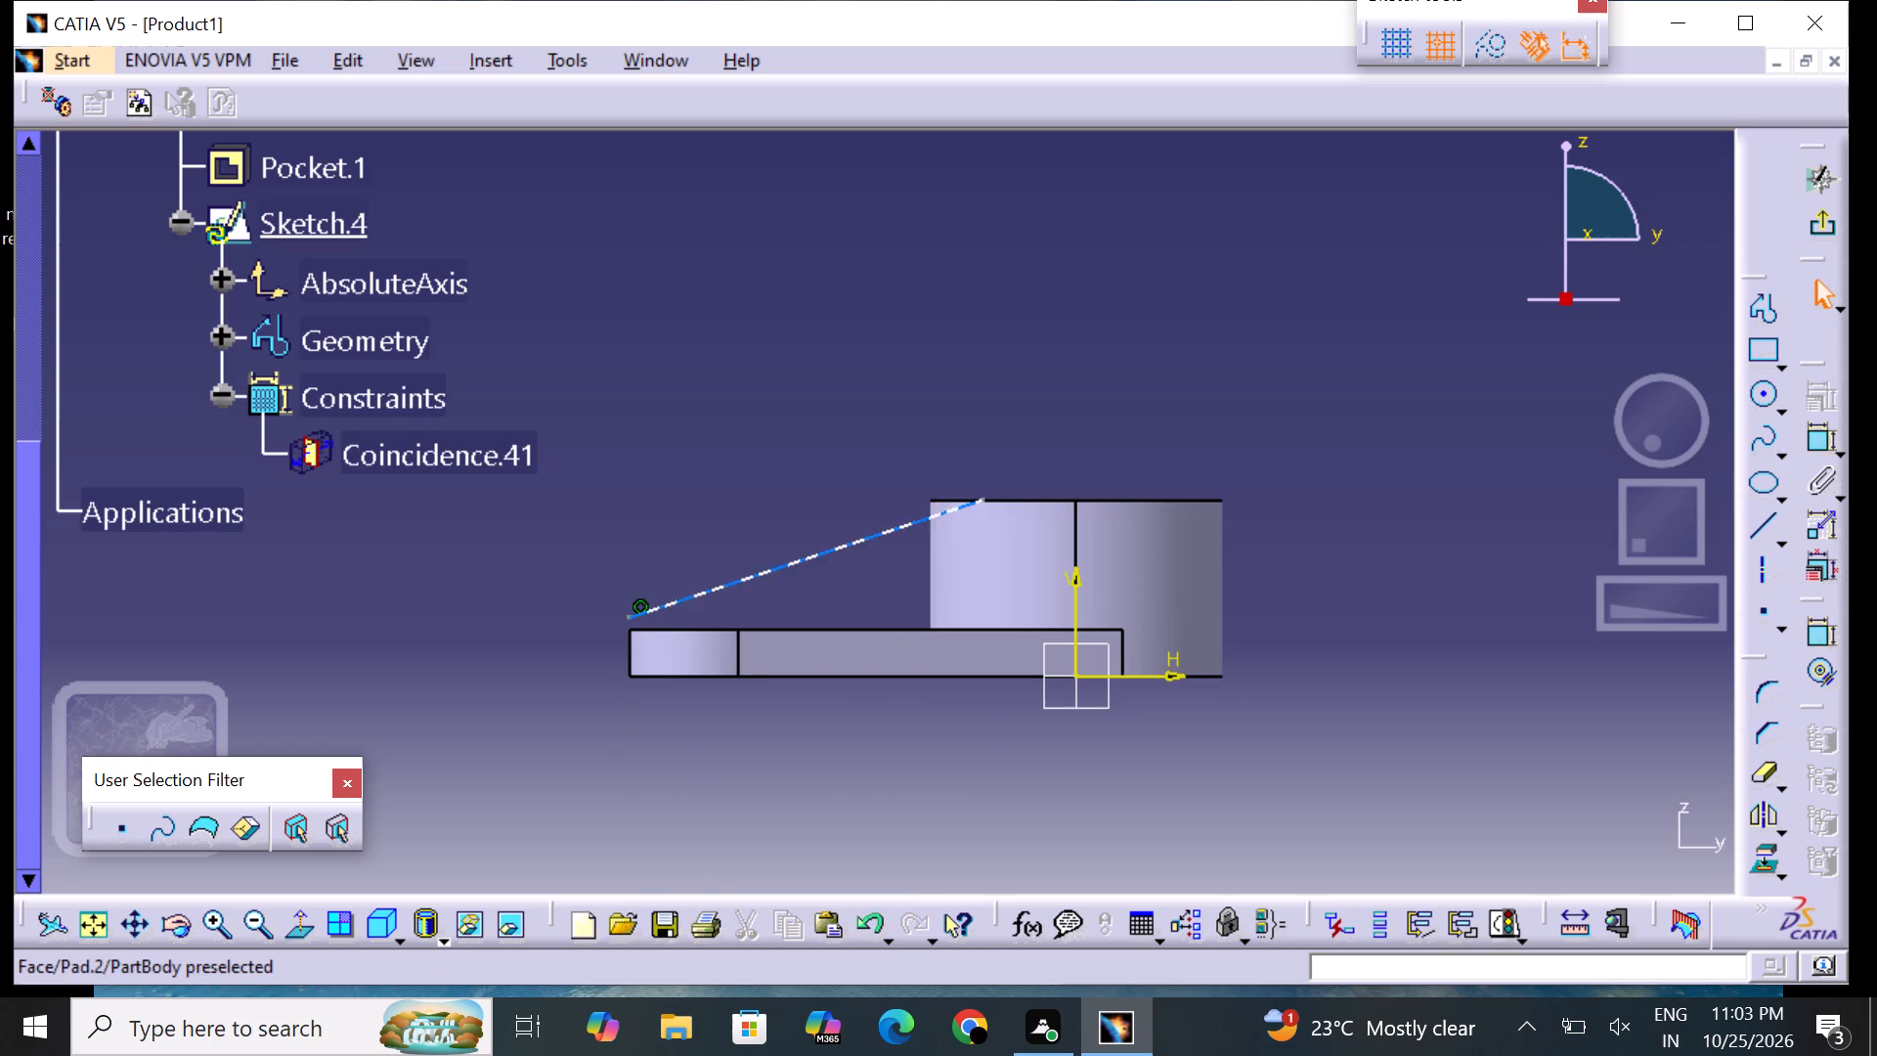
Adjust the sloped line to run from the plate's upper outer corner to just inside the ring boss's top corner, and exit the sketch.
drag(941, 516, 914, 491)
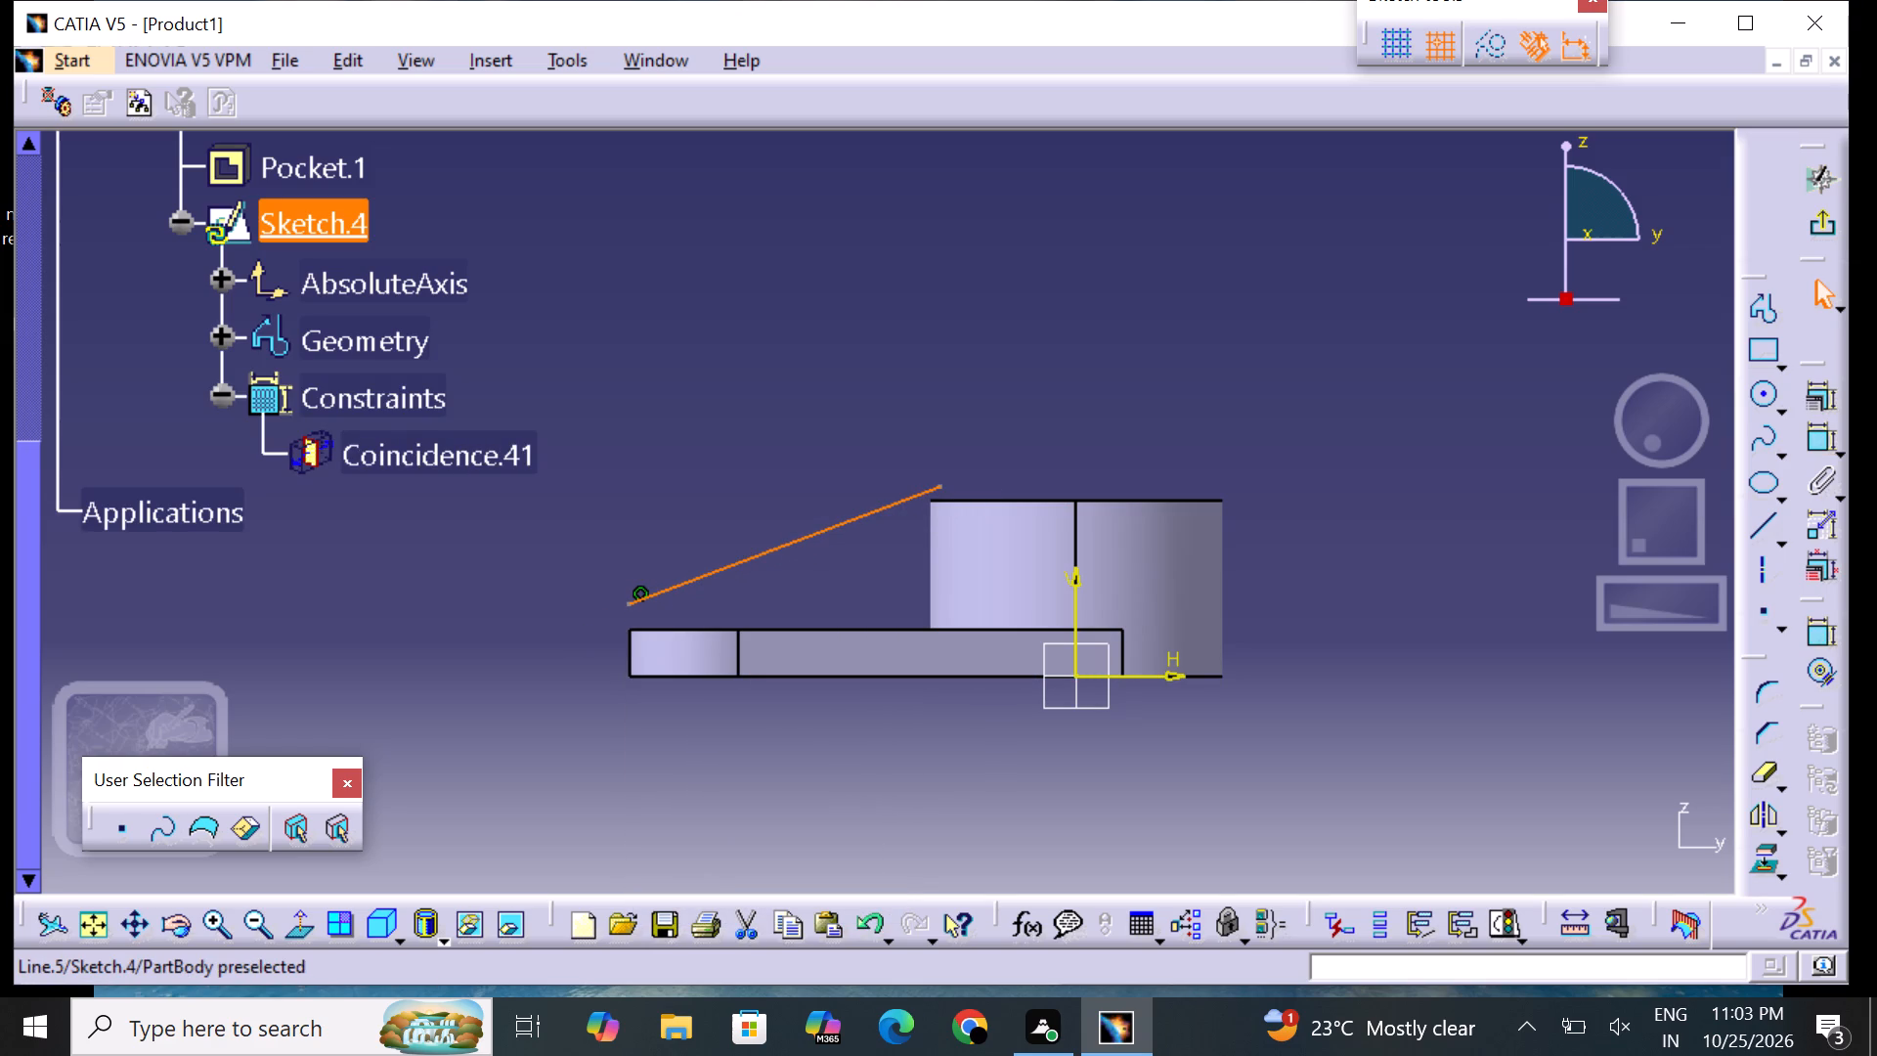
drag(632, 600, 638, 624)
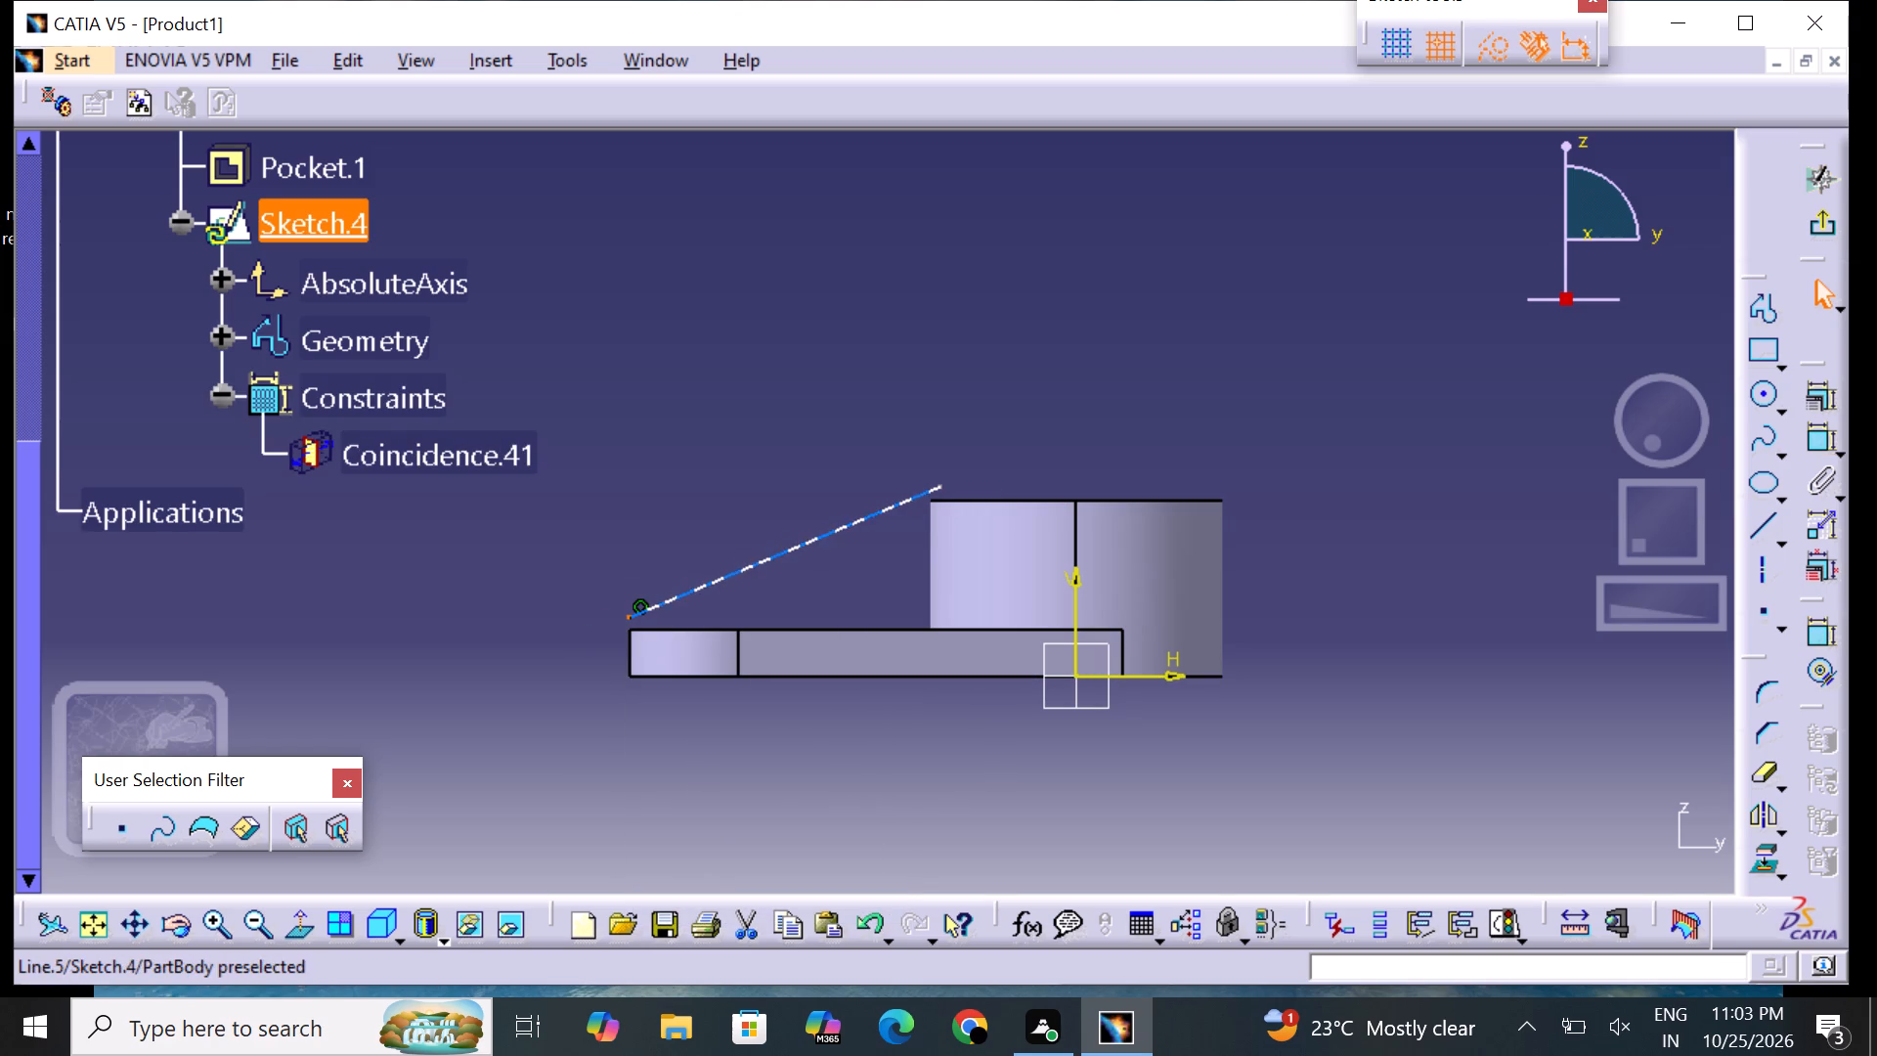
drag(635, 611, 644, 632)
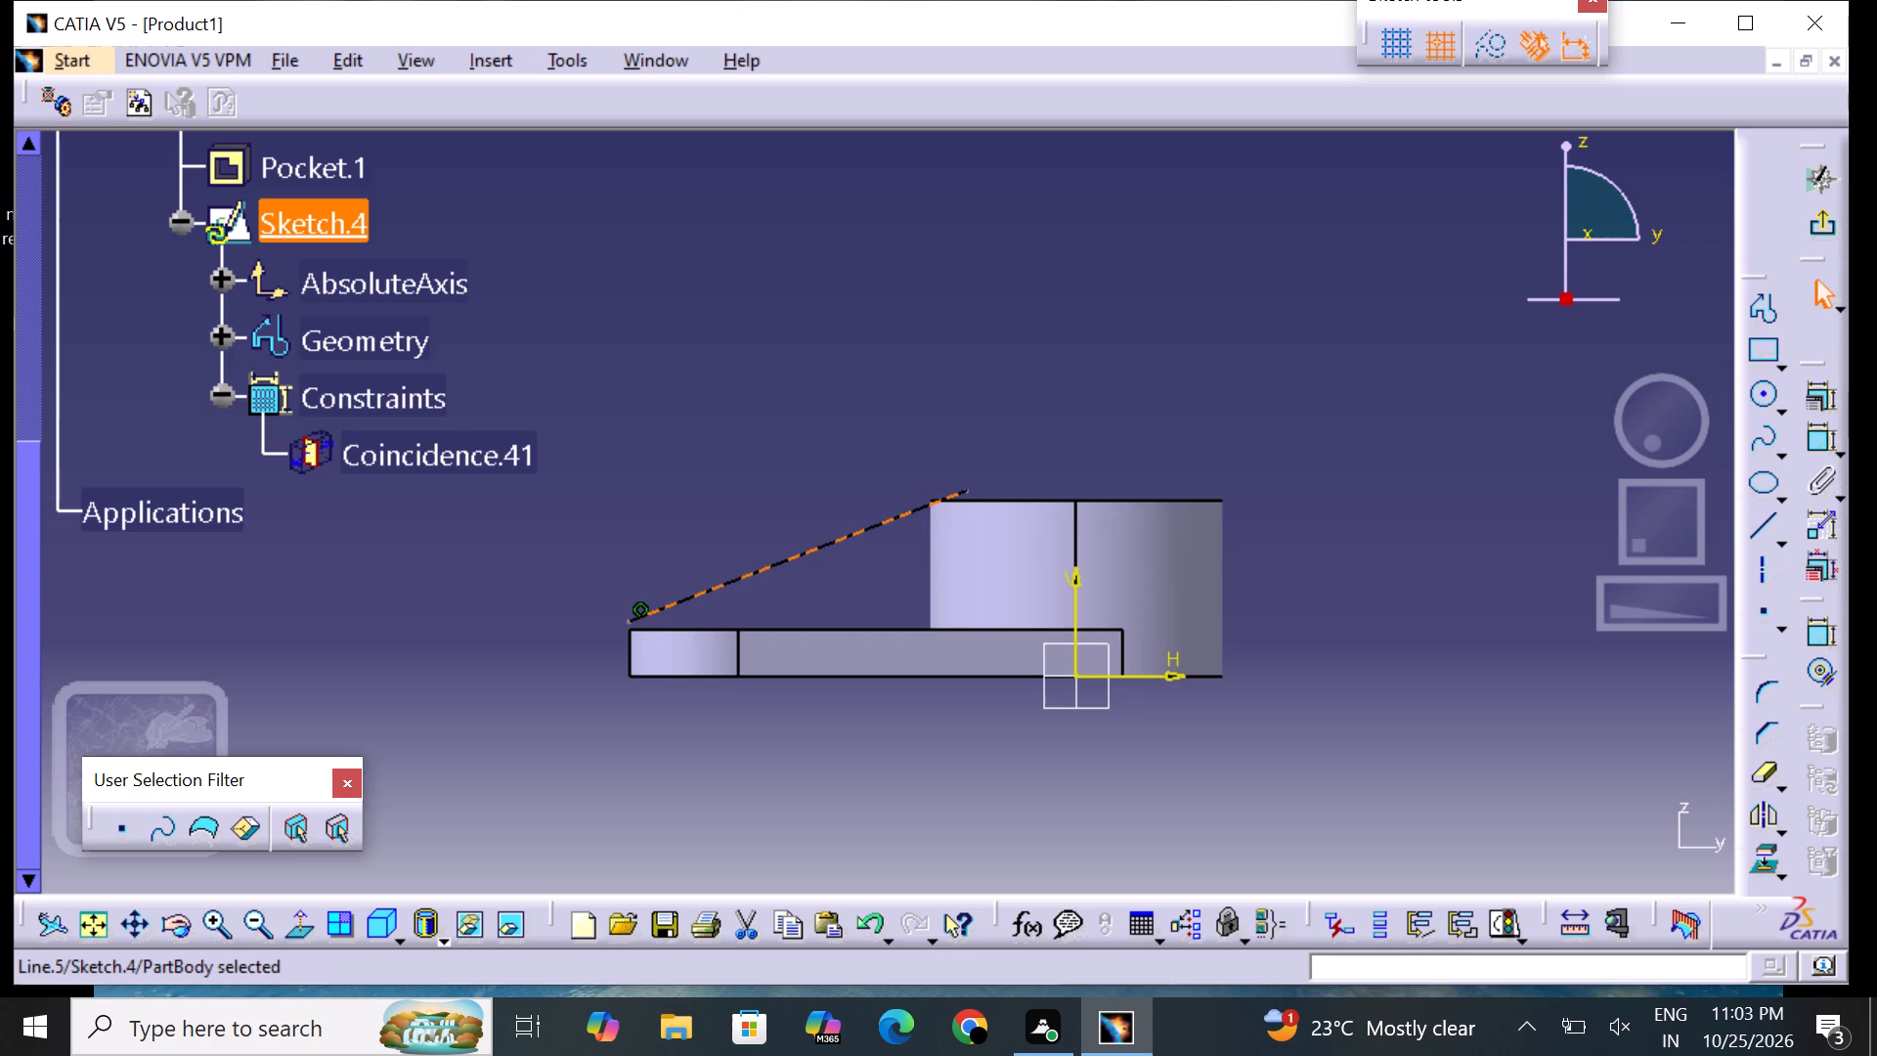
drag(915, 512, 916, 499)
drag(670, 594, 670, 596)
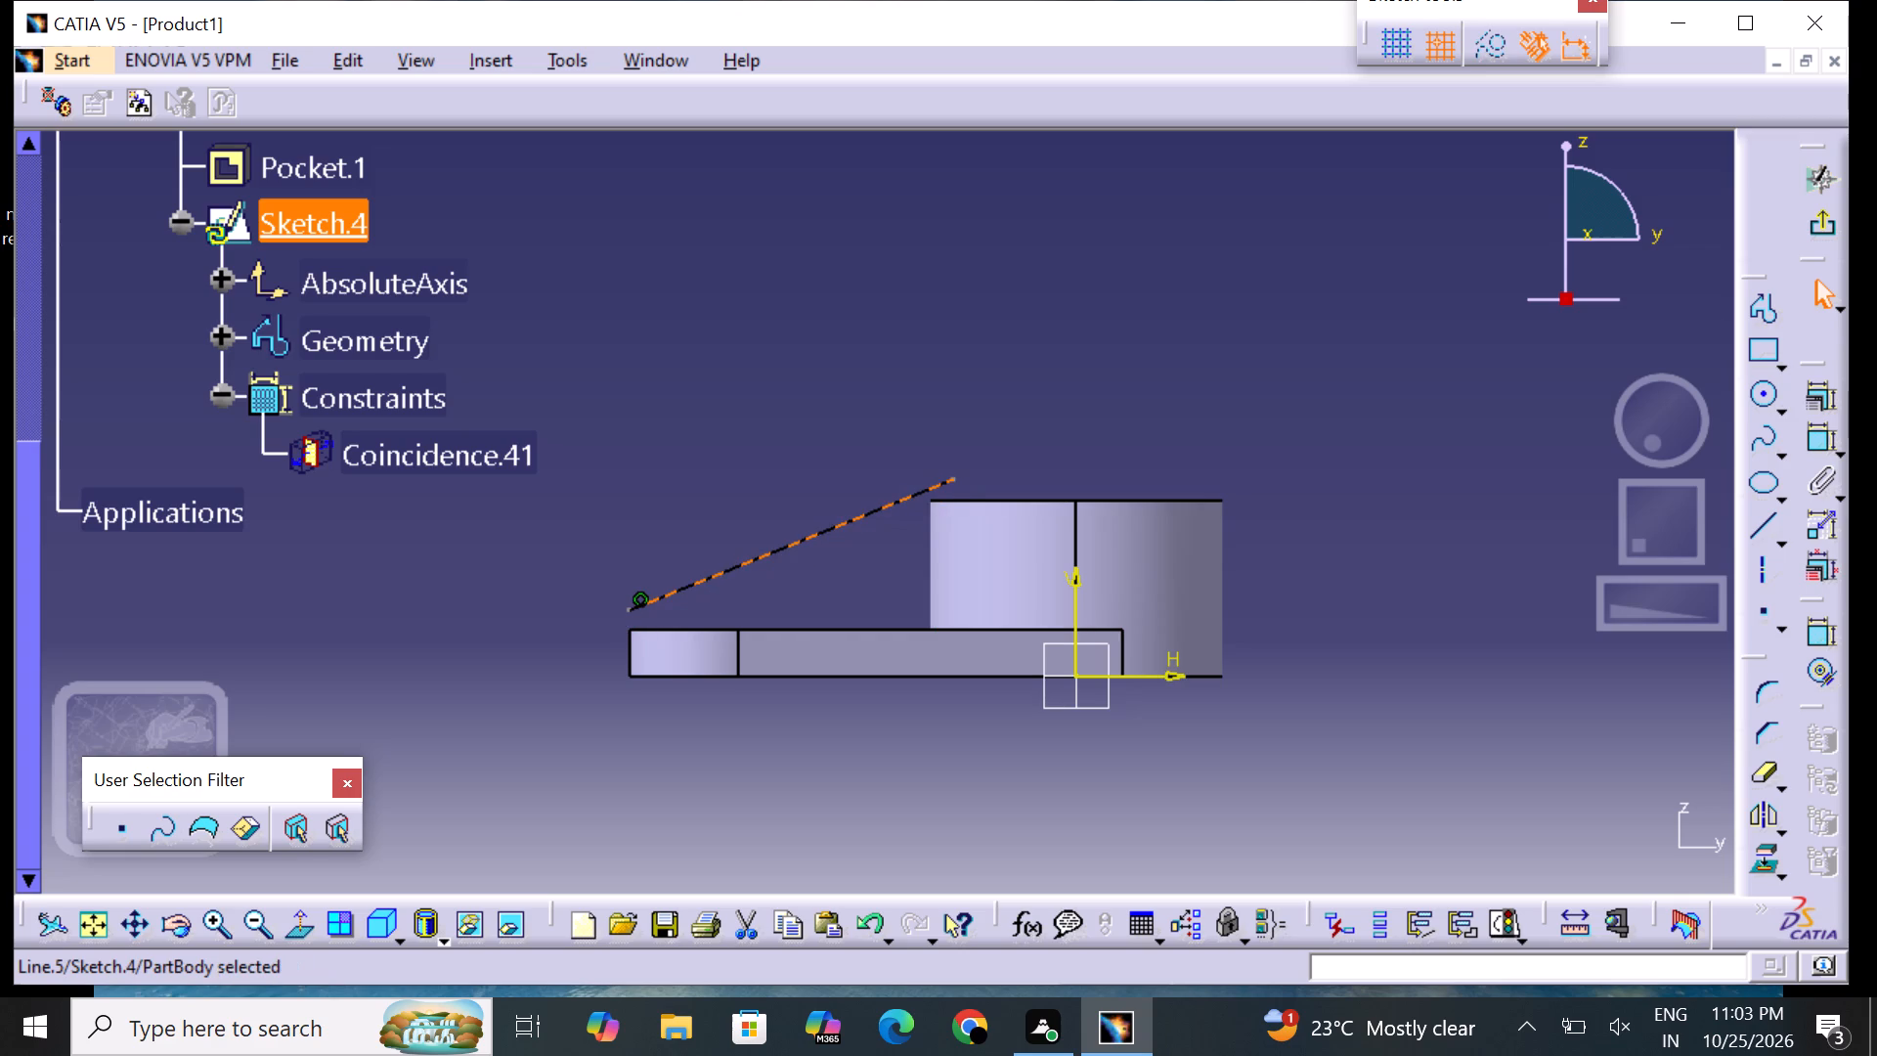
drag(670, 596, 674, 613)
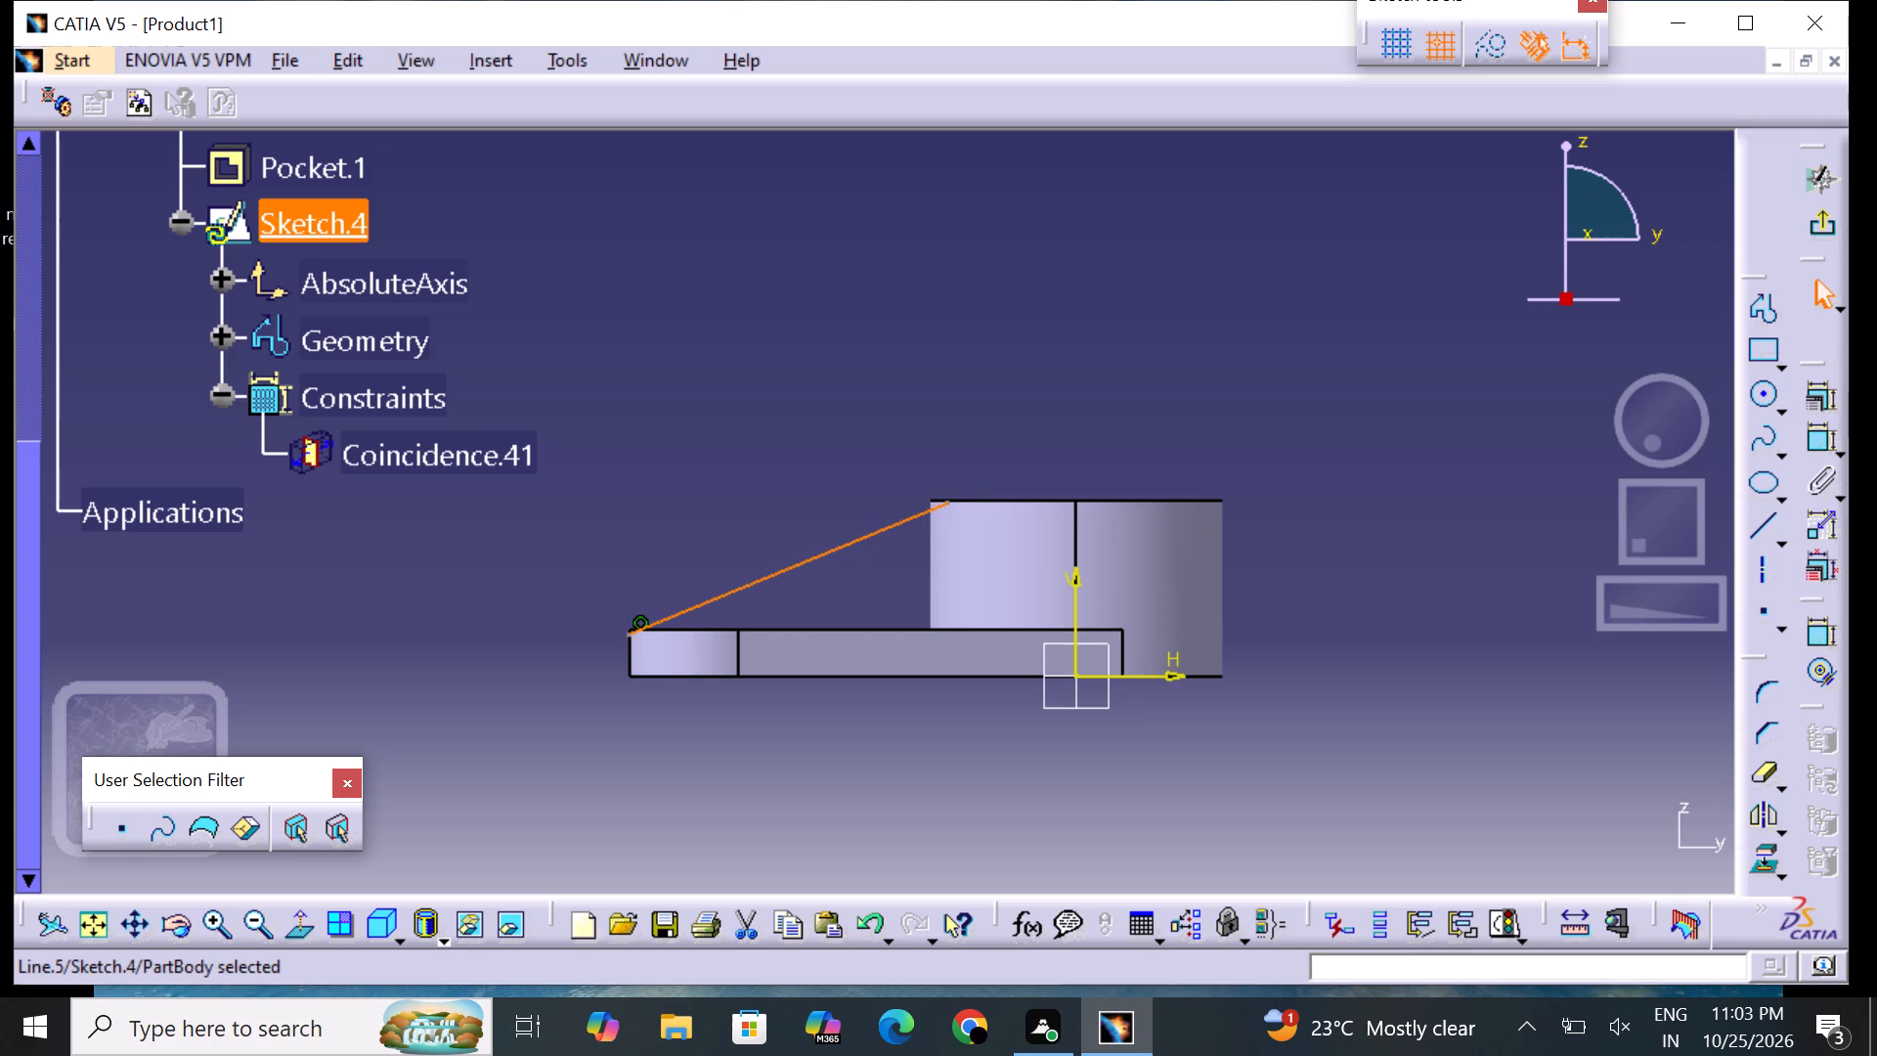
drag(921, 510, 918, 519)
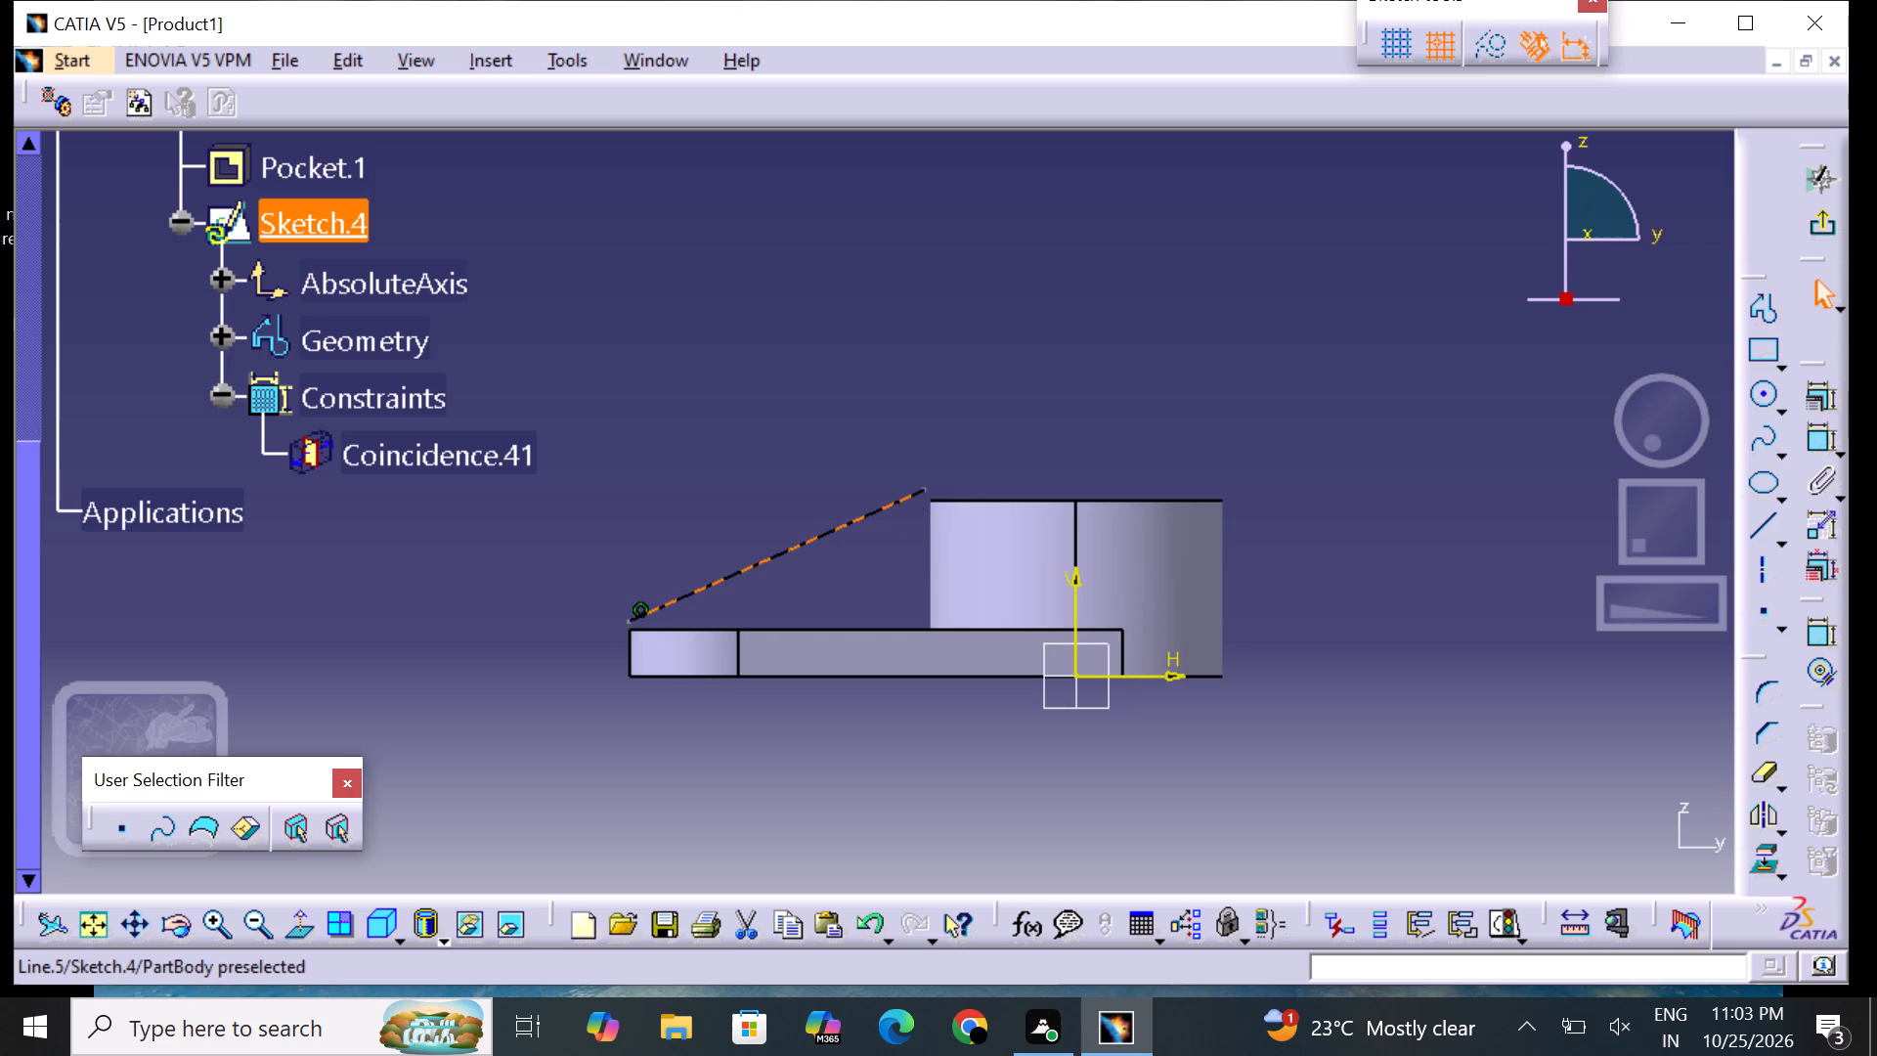
drag(918, 519, 912, 522)
drag(878, 515, 867, 524)
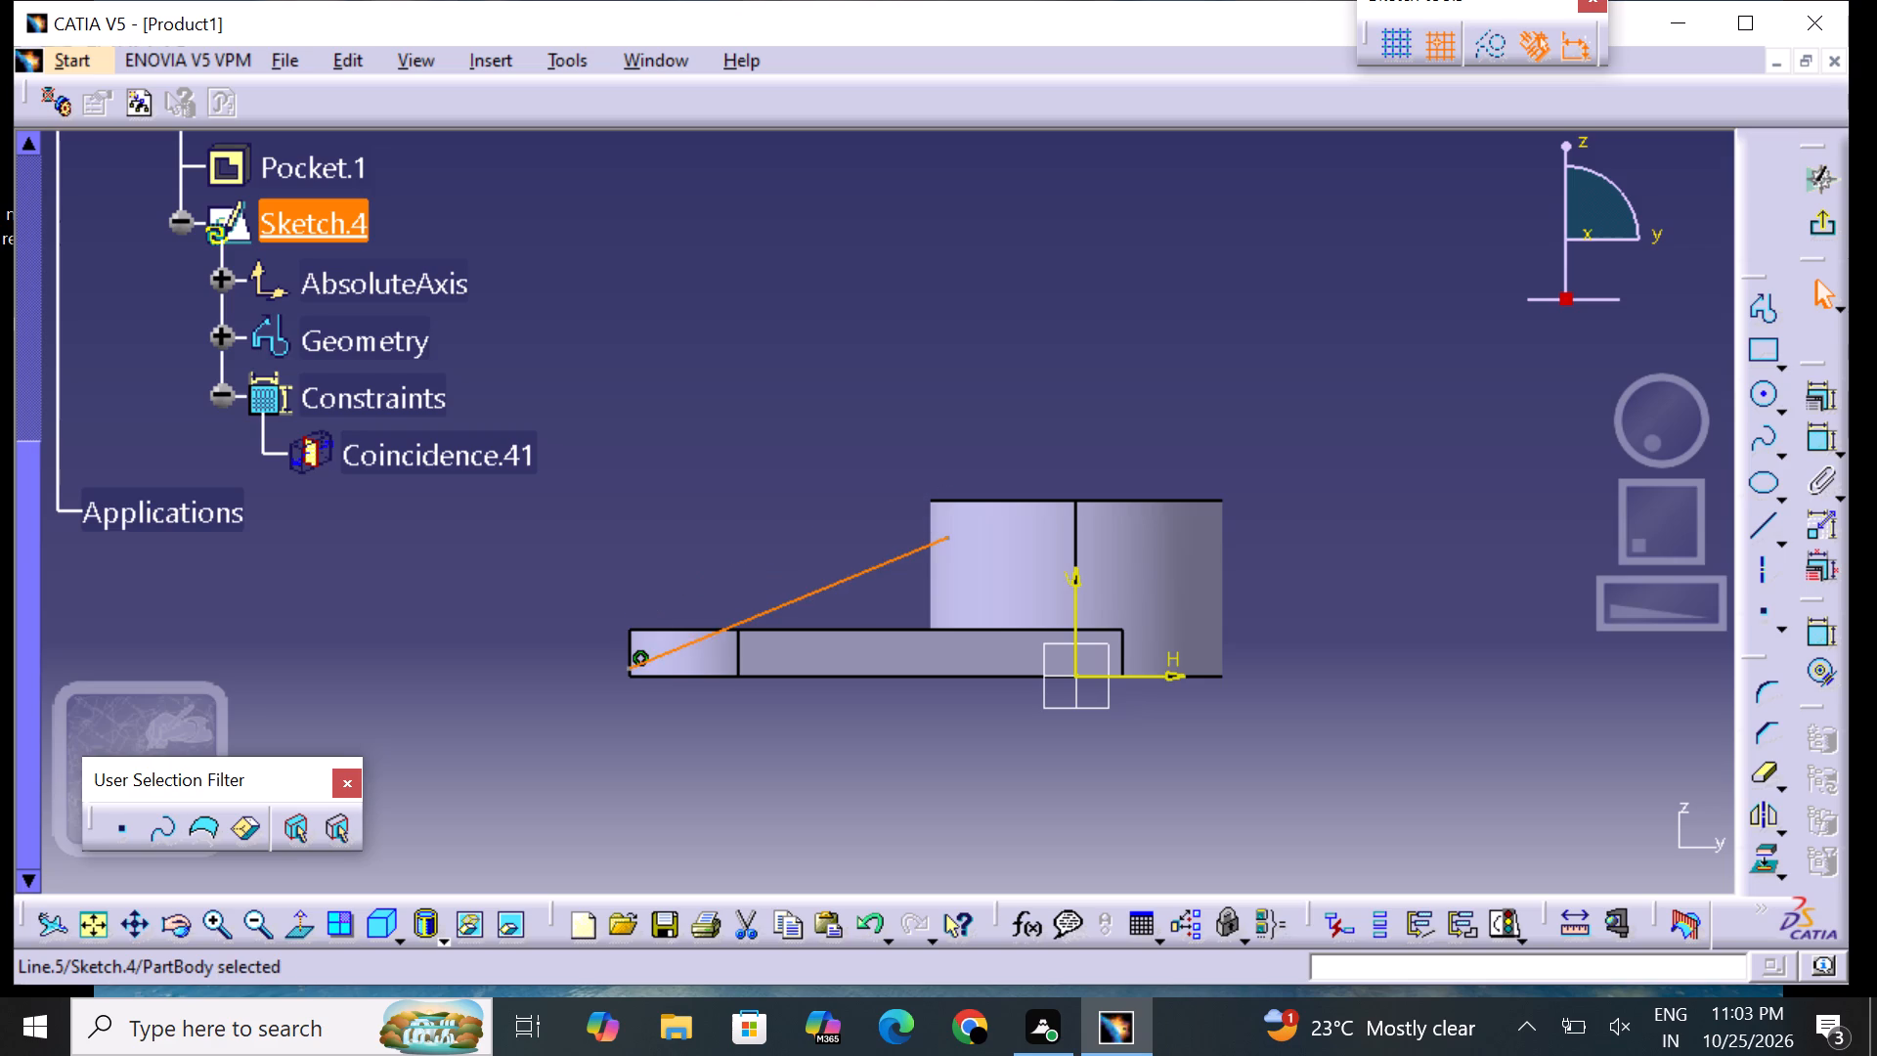
drag(758, 617, 755, 574)
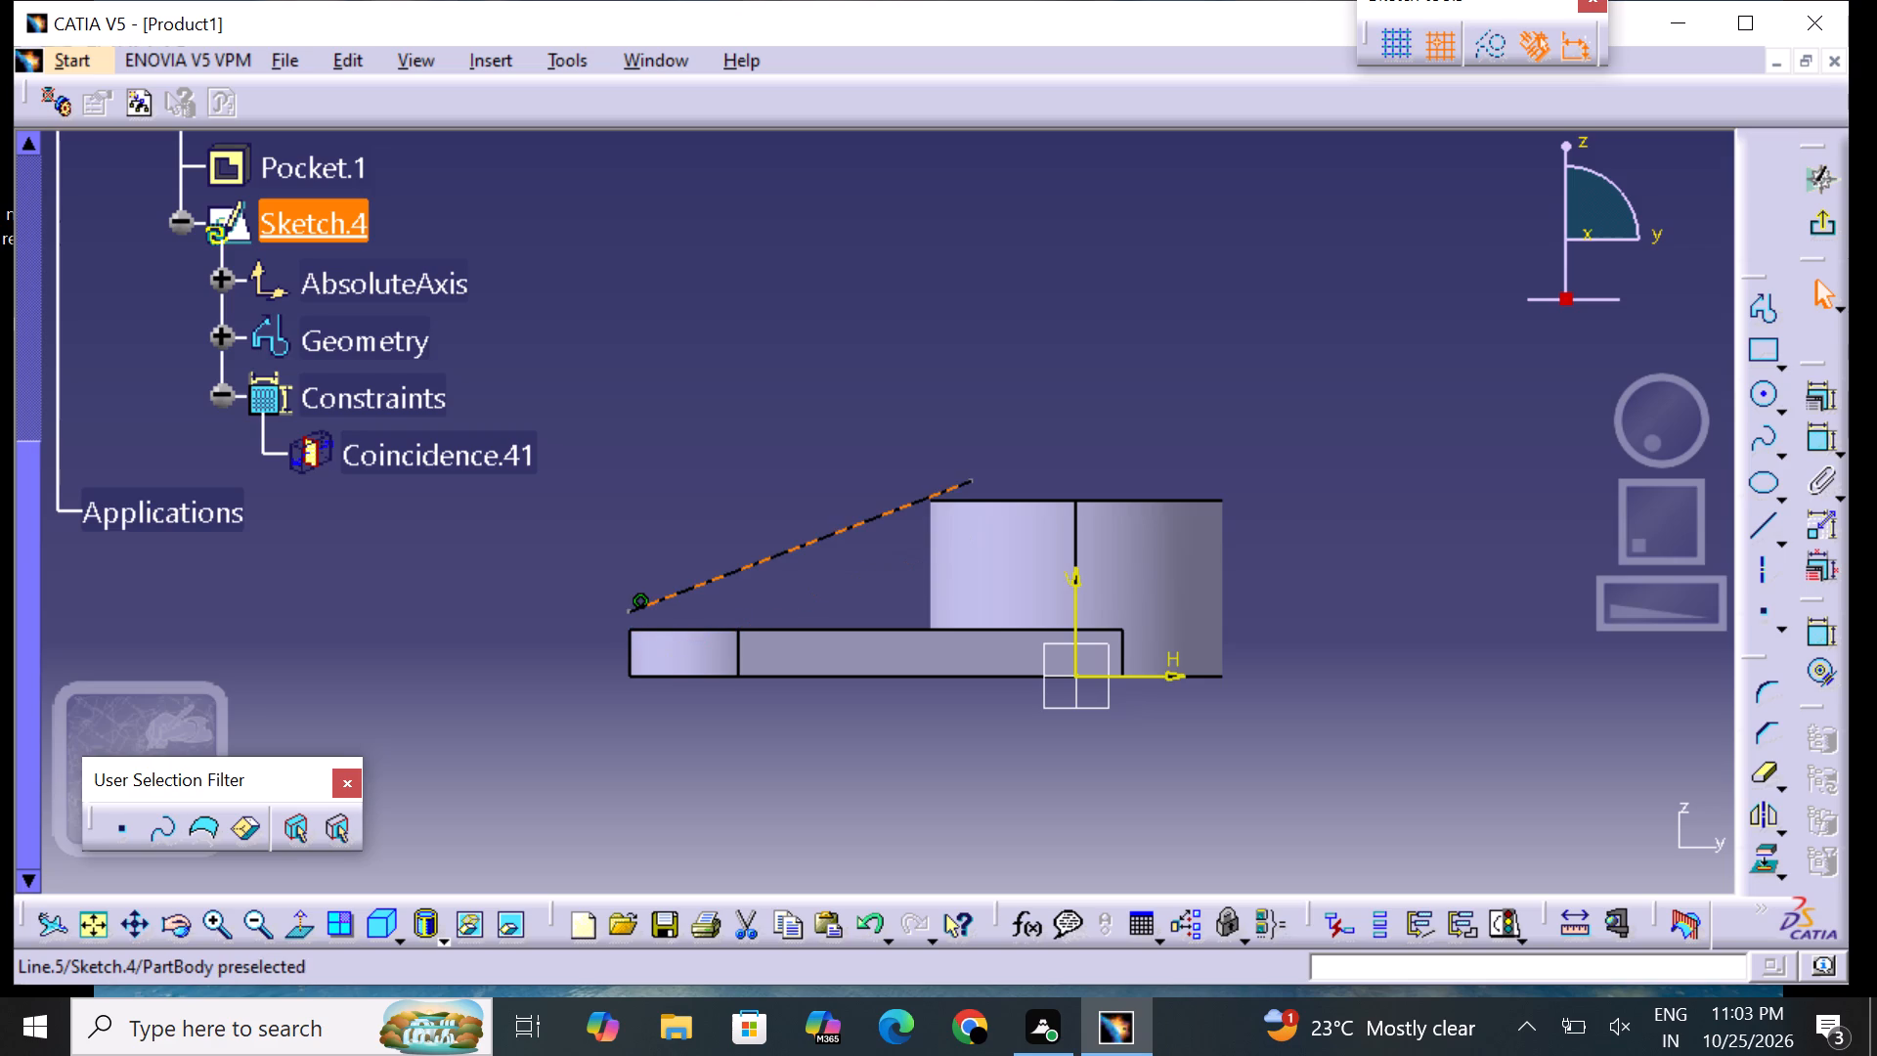
drag(755, 574, 750, 577)
drag(651, 602, 652, 611)
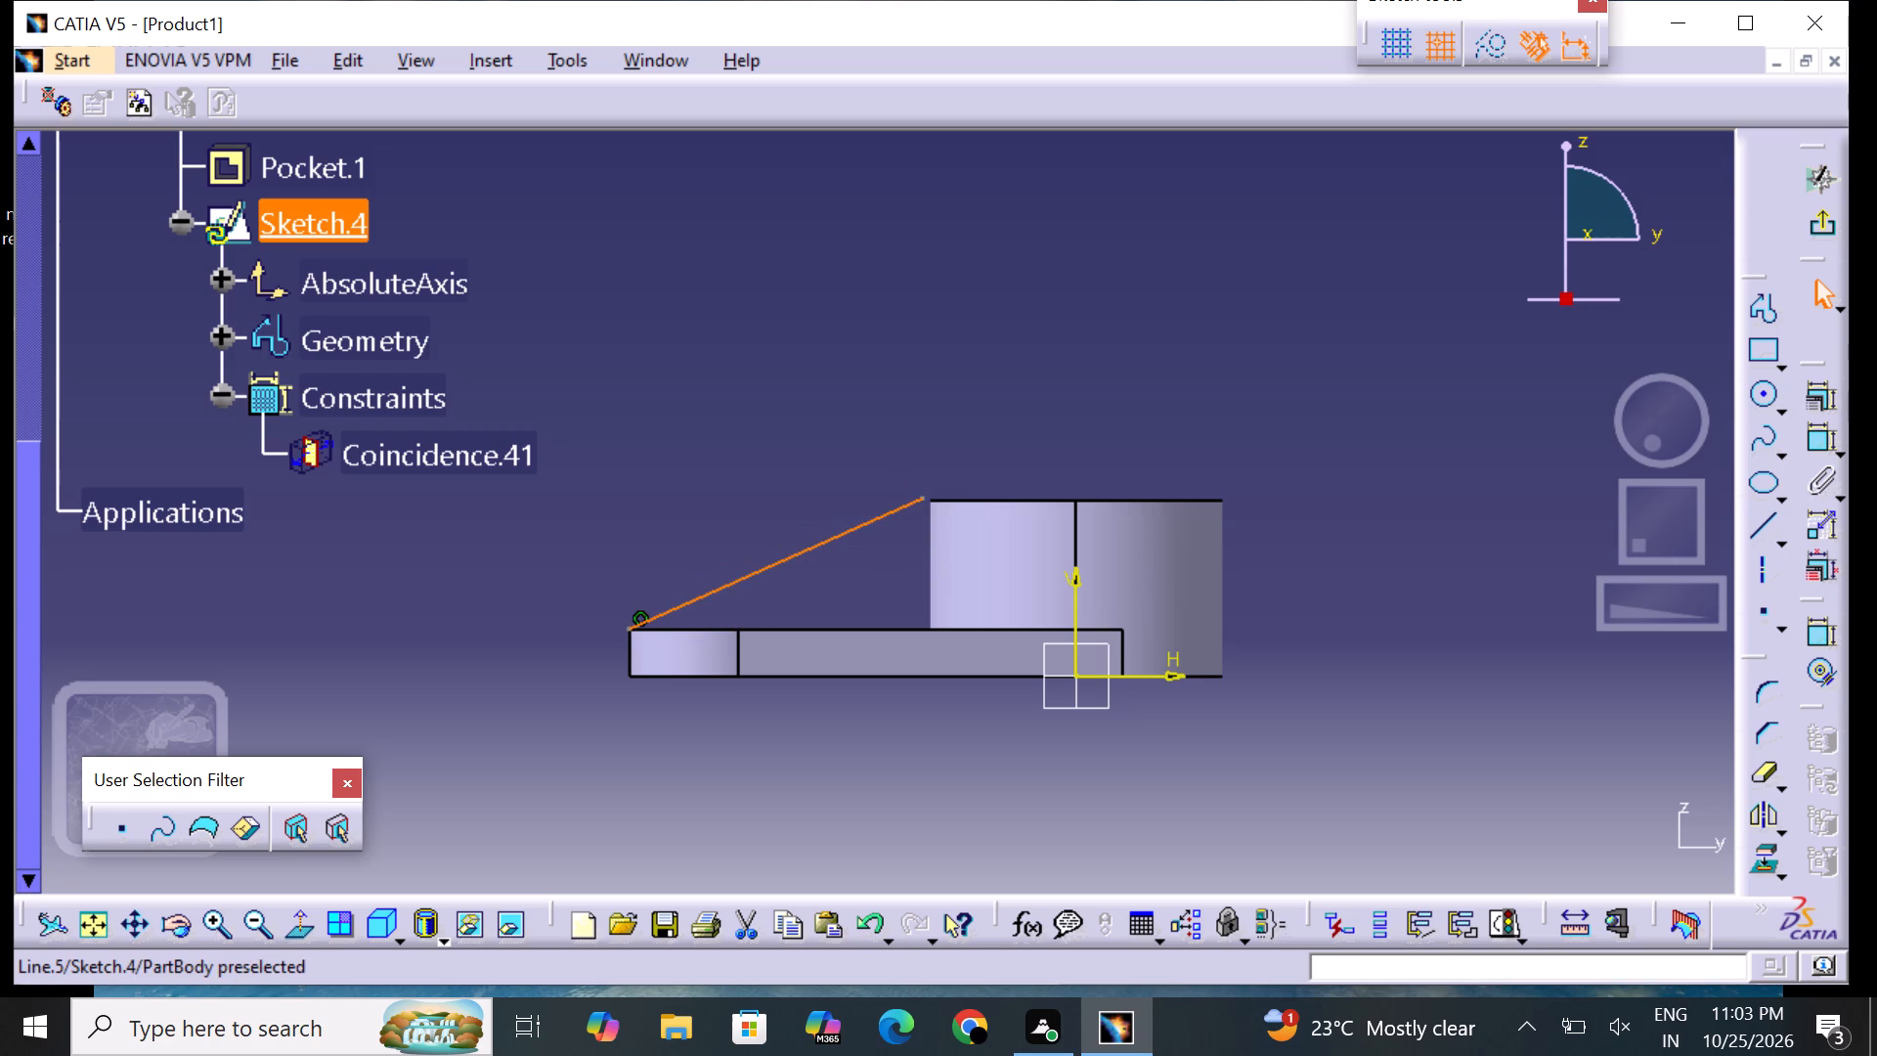
click(917, 502)
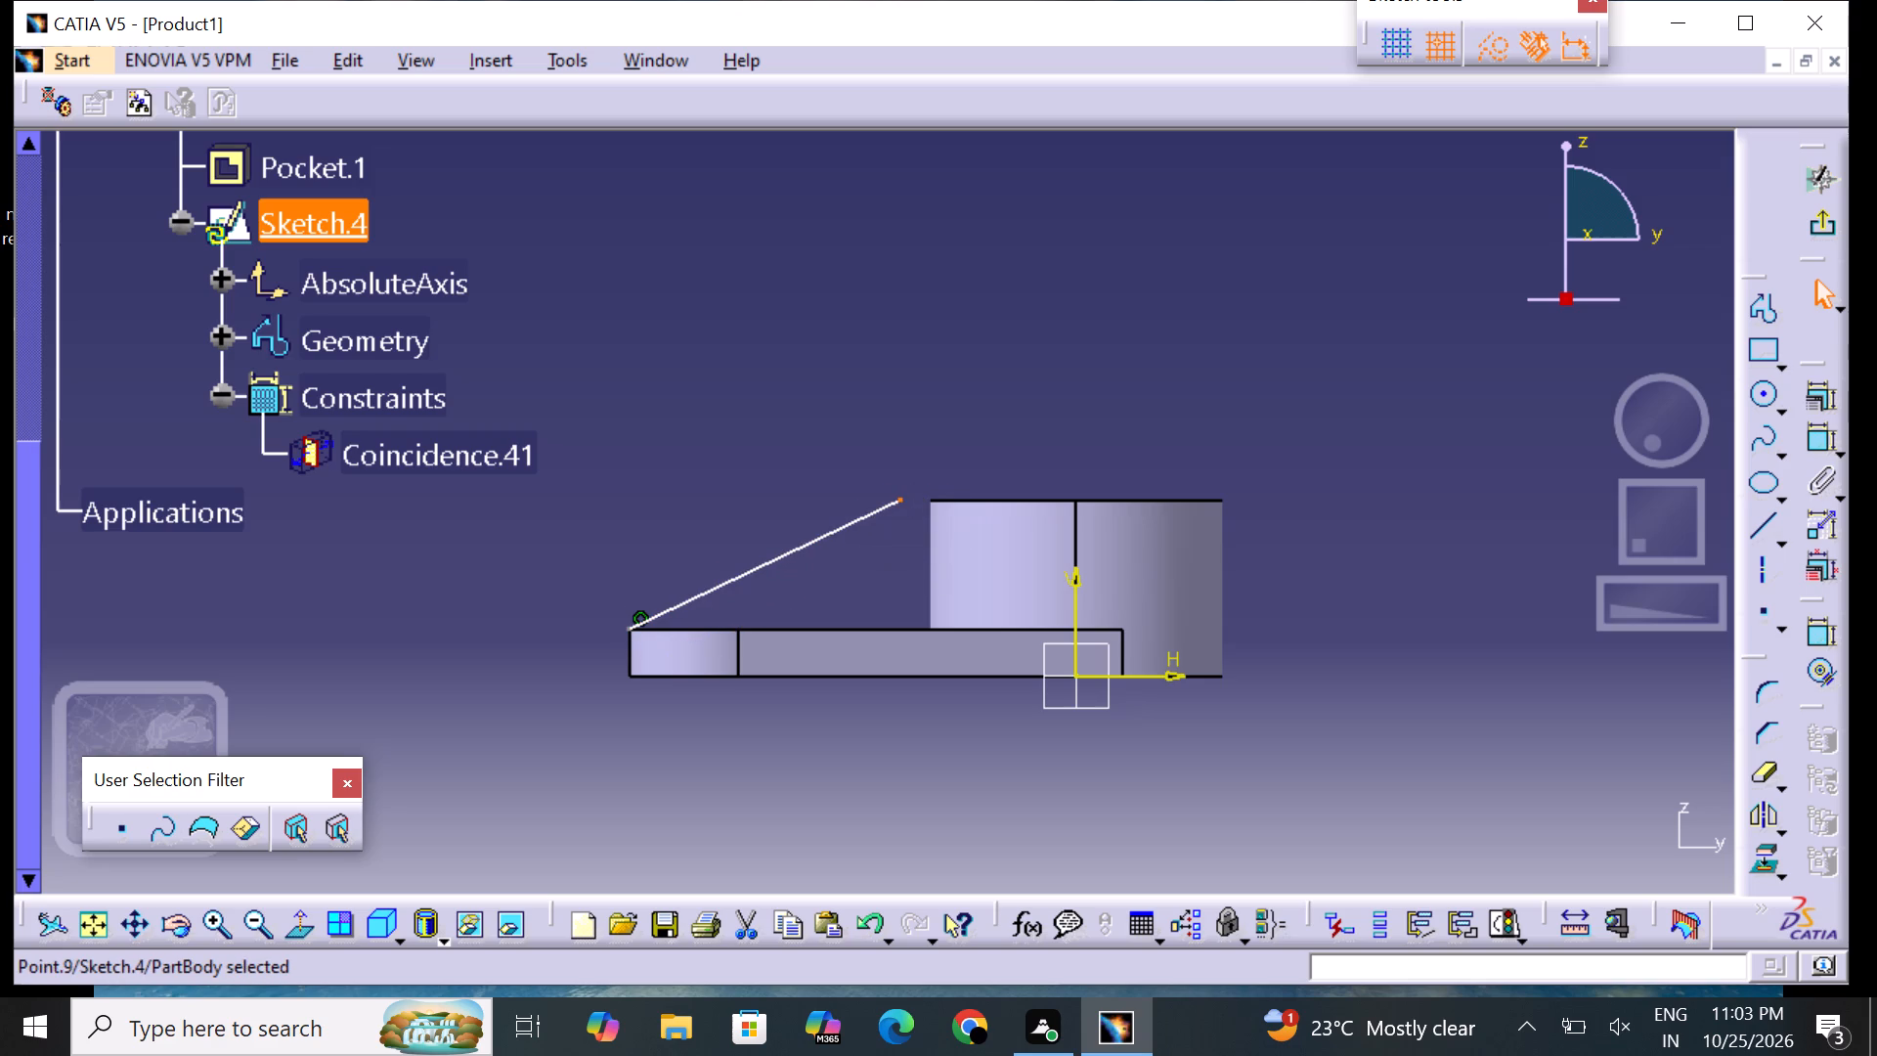
drag(878, 513, 889, 526)
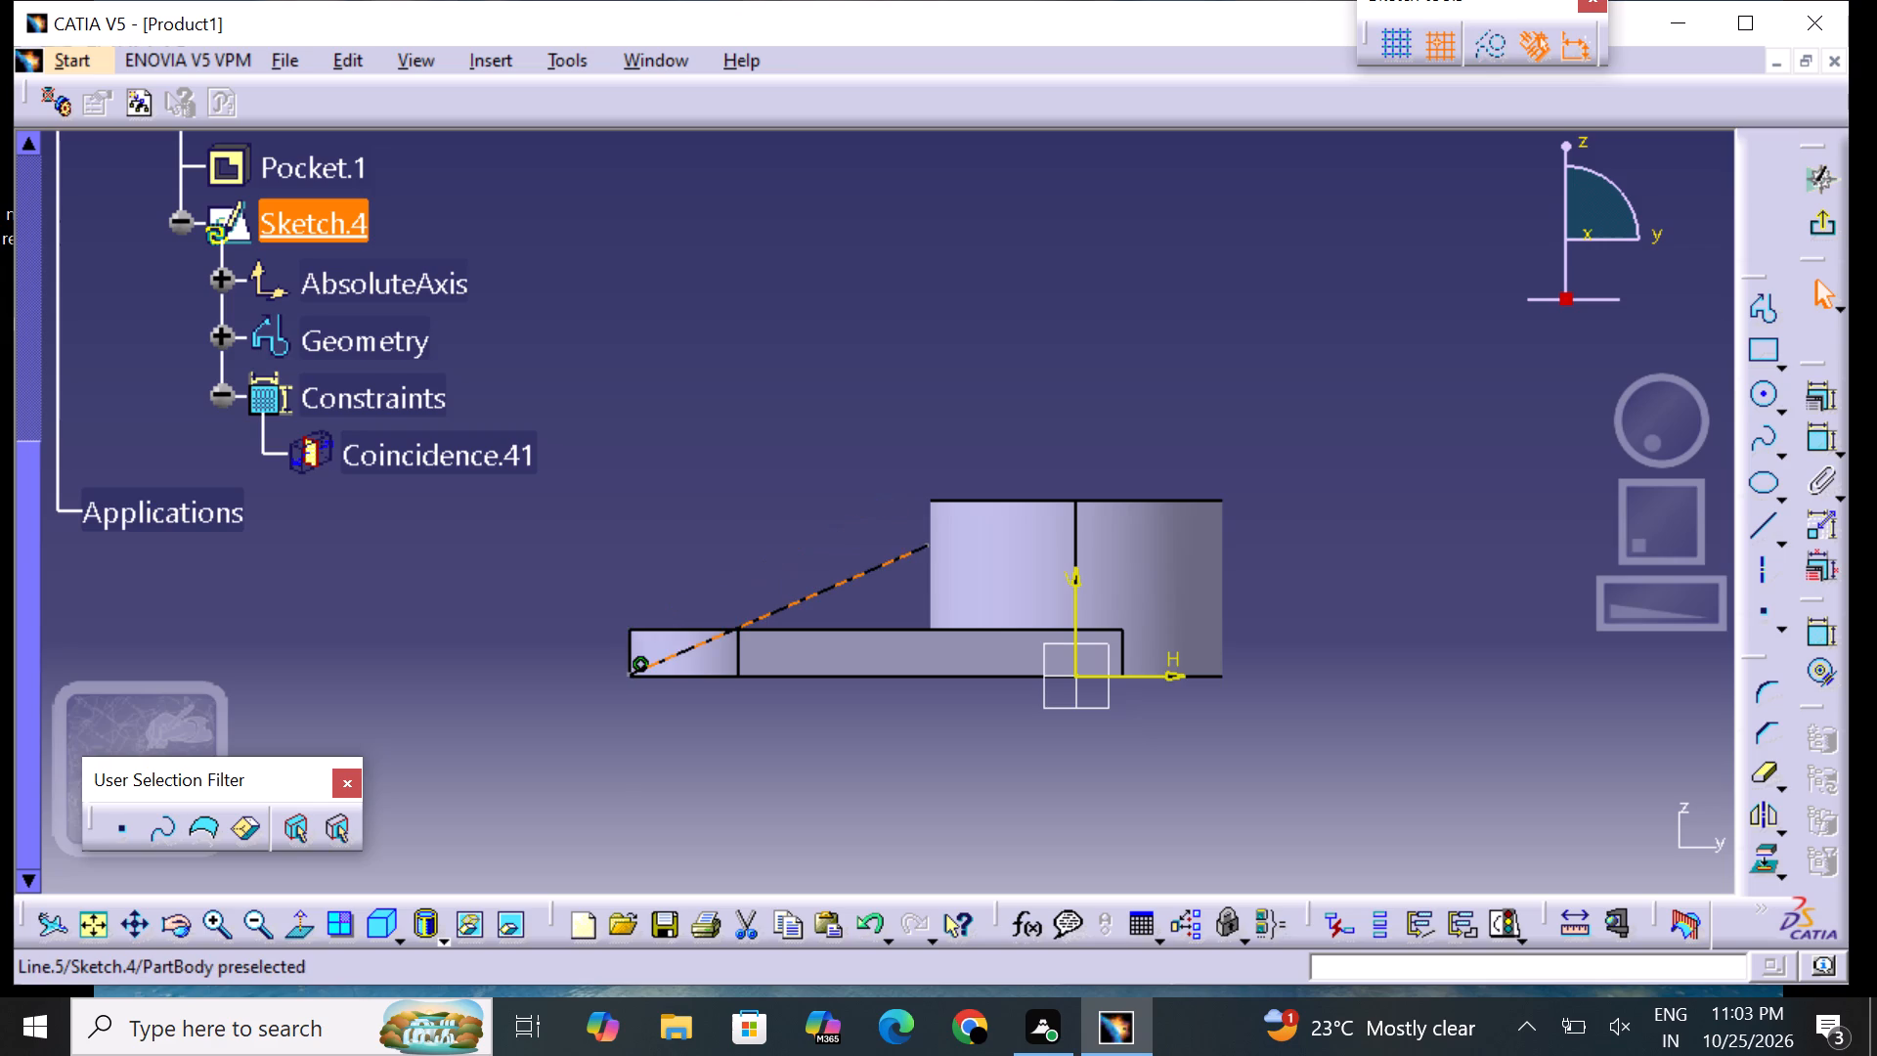
drag(889, 526, 890, 517)
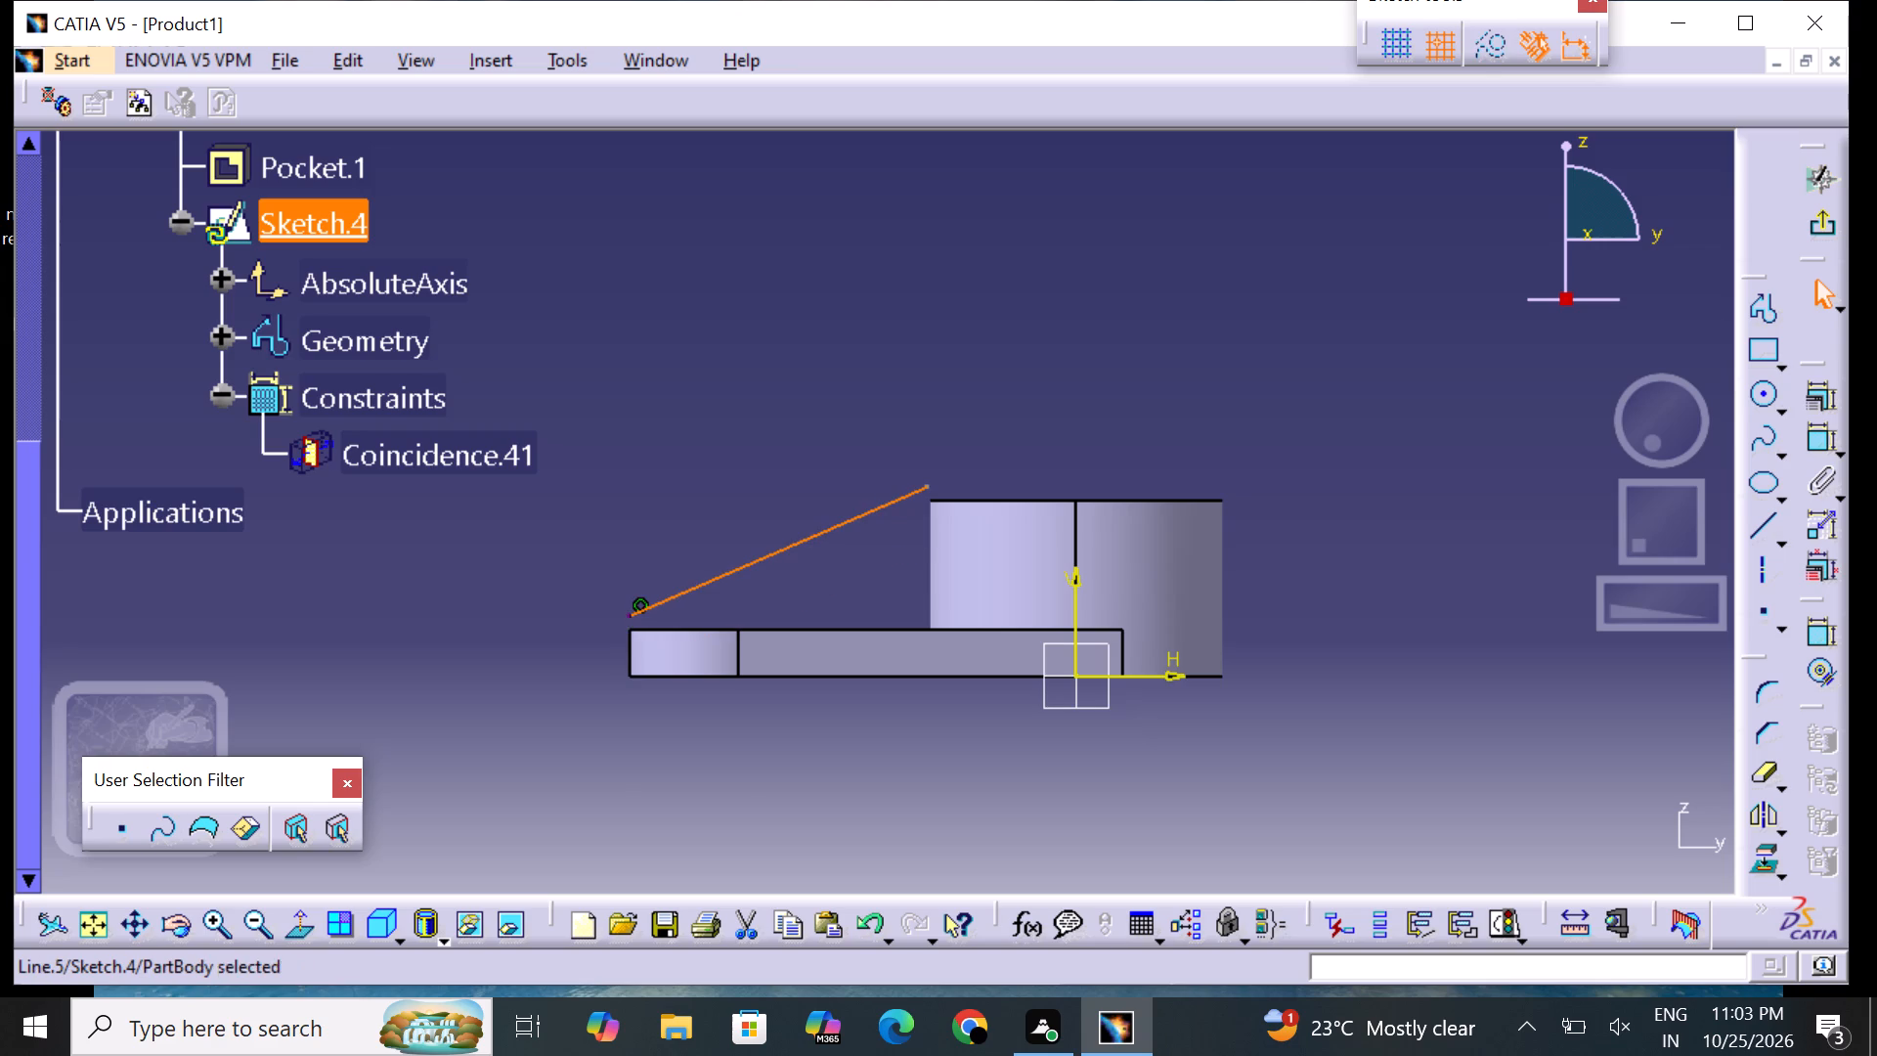
drag(629, 620, 637, 628)
drag(627, 615, 632, 632)
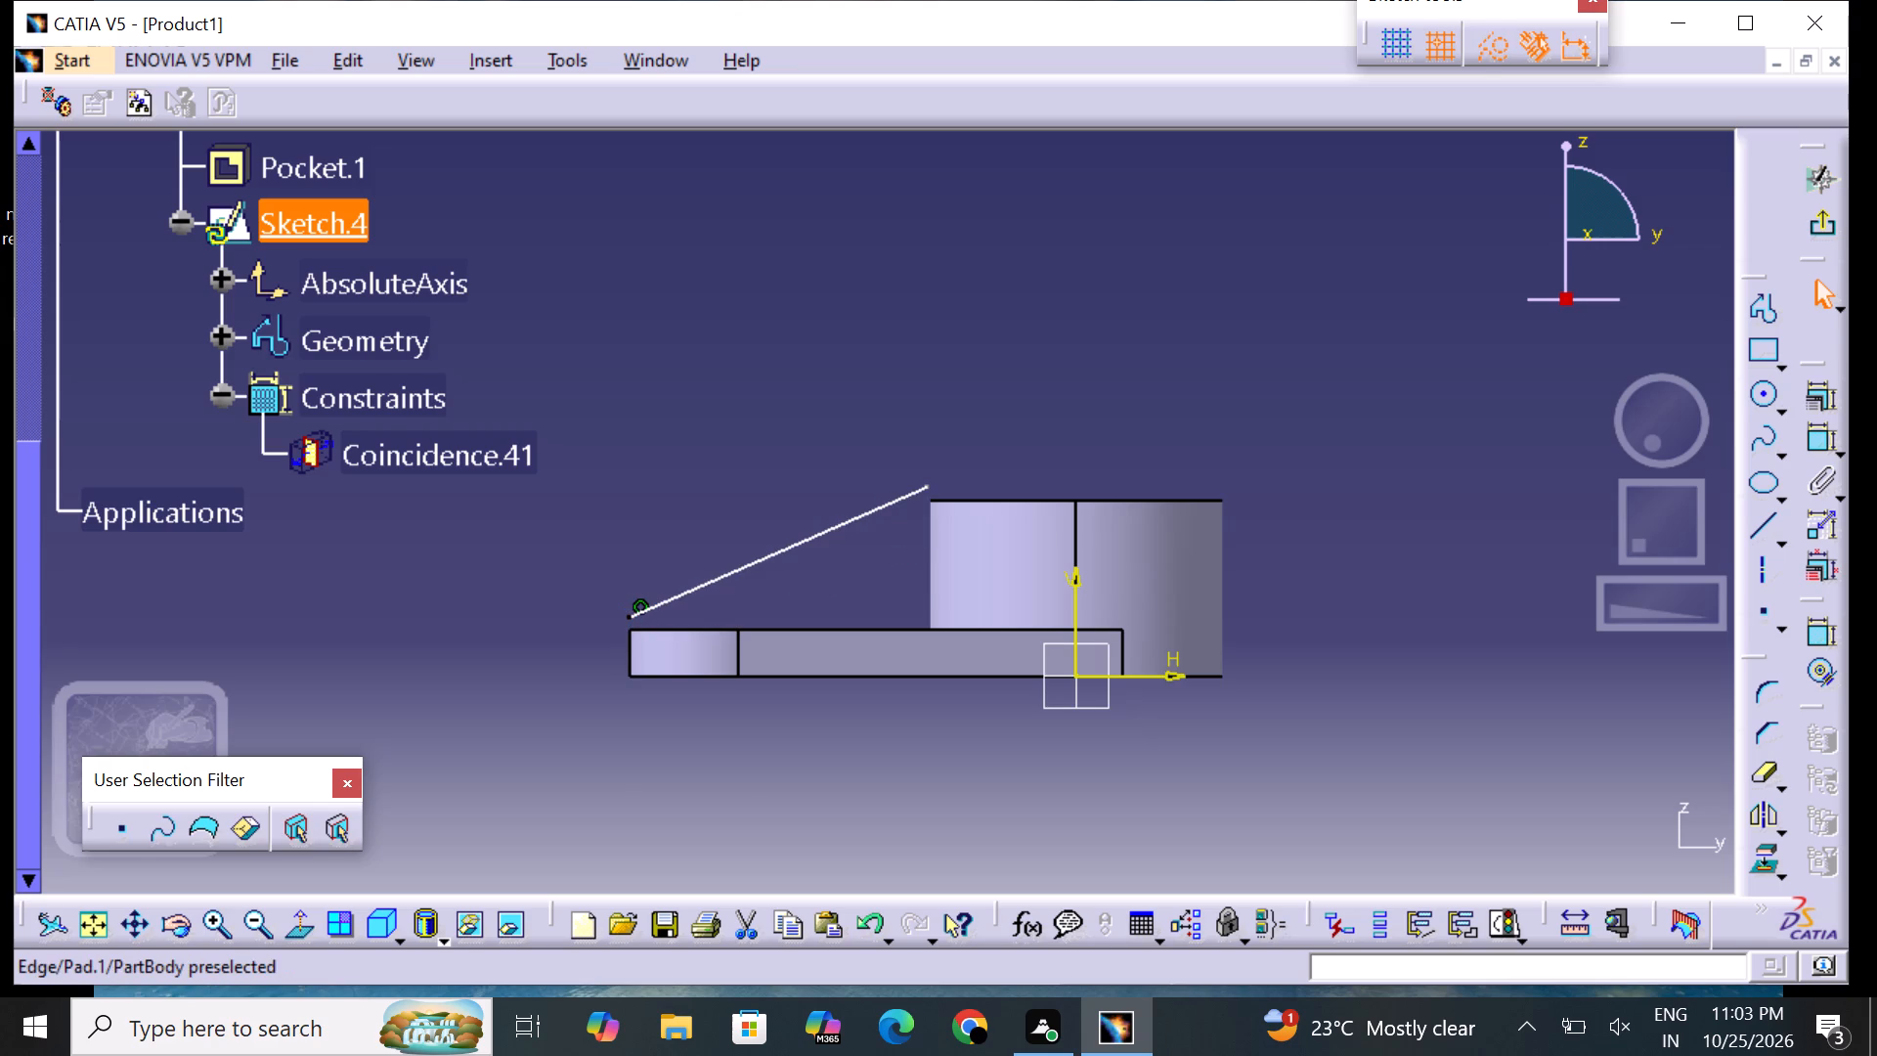
drag(643, 611, 667, 633)
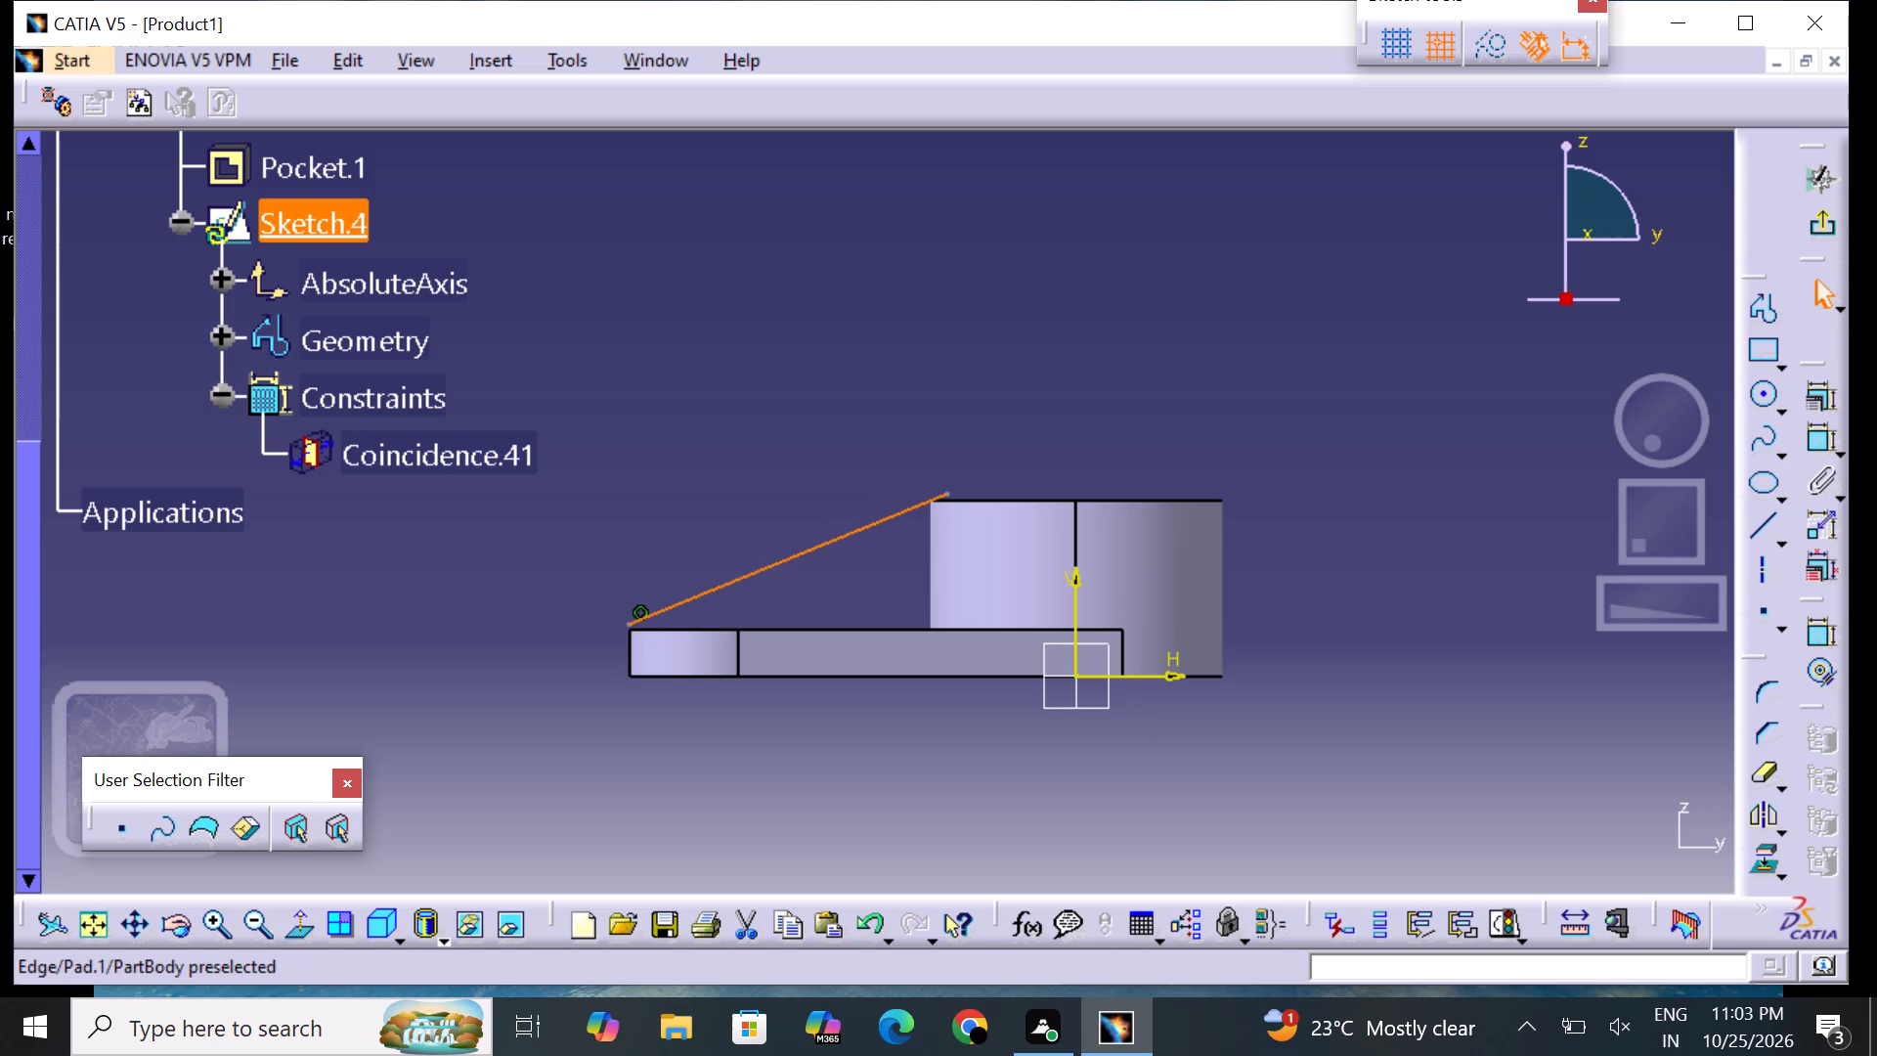
click(669, 609)
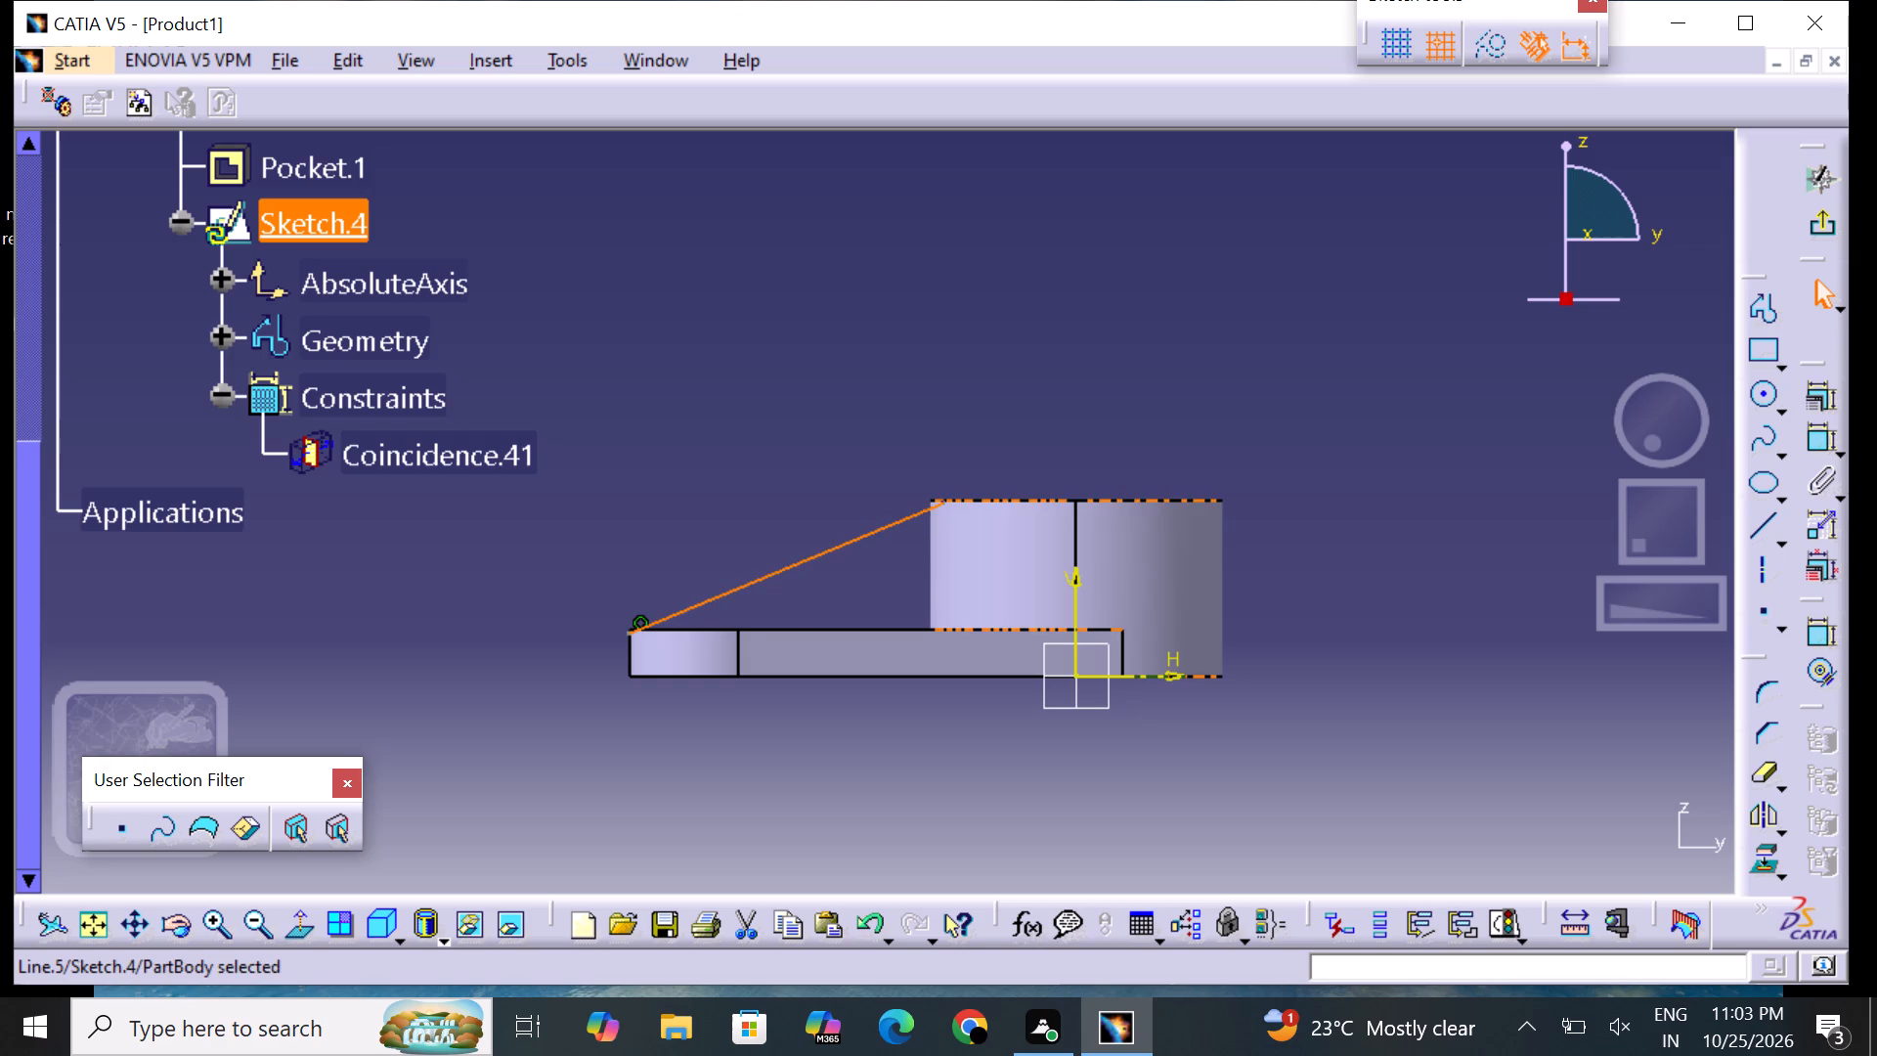
click(1822, 222)
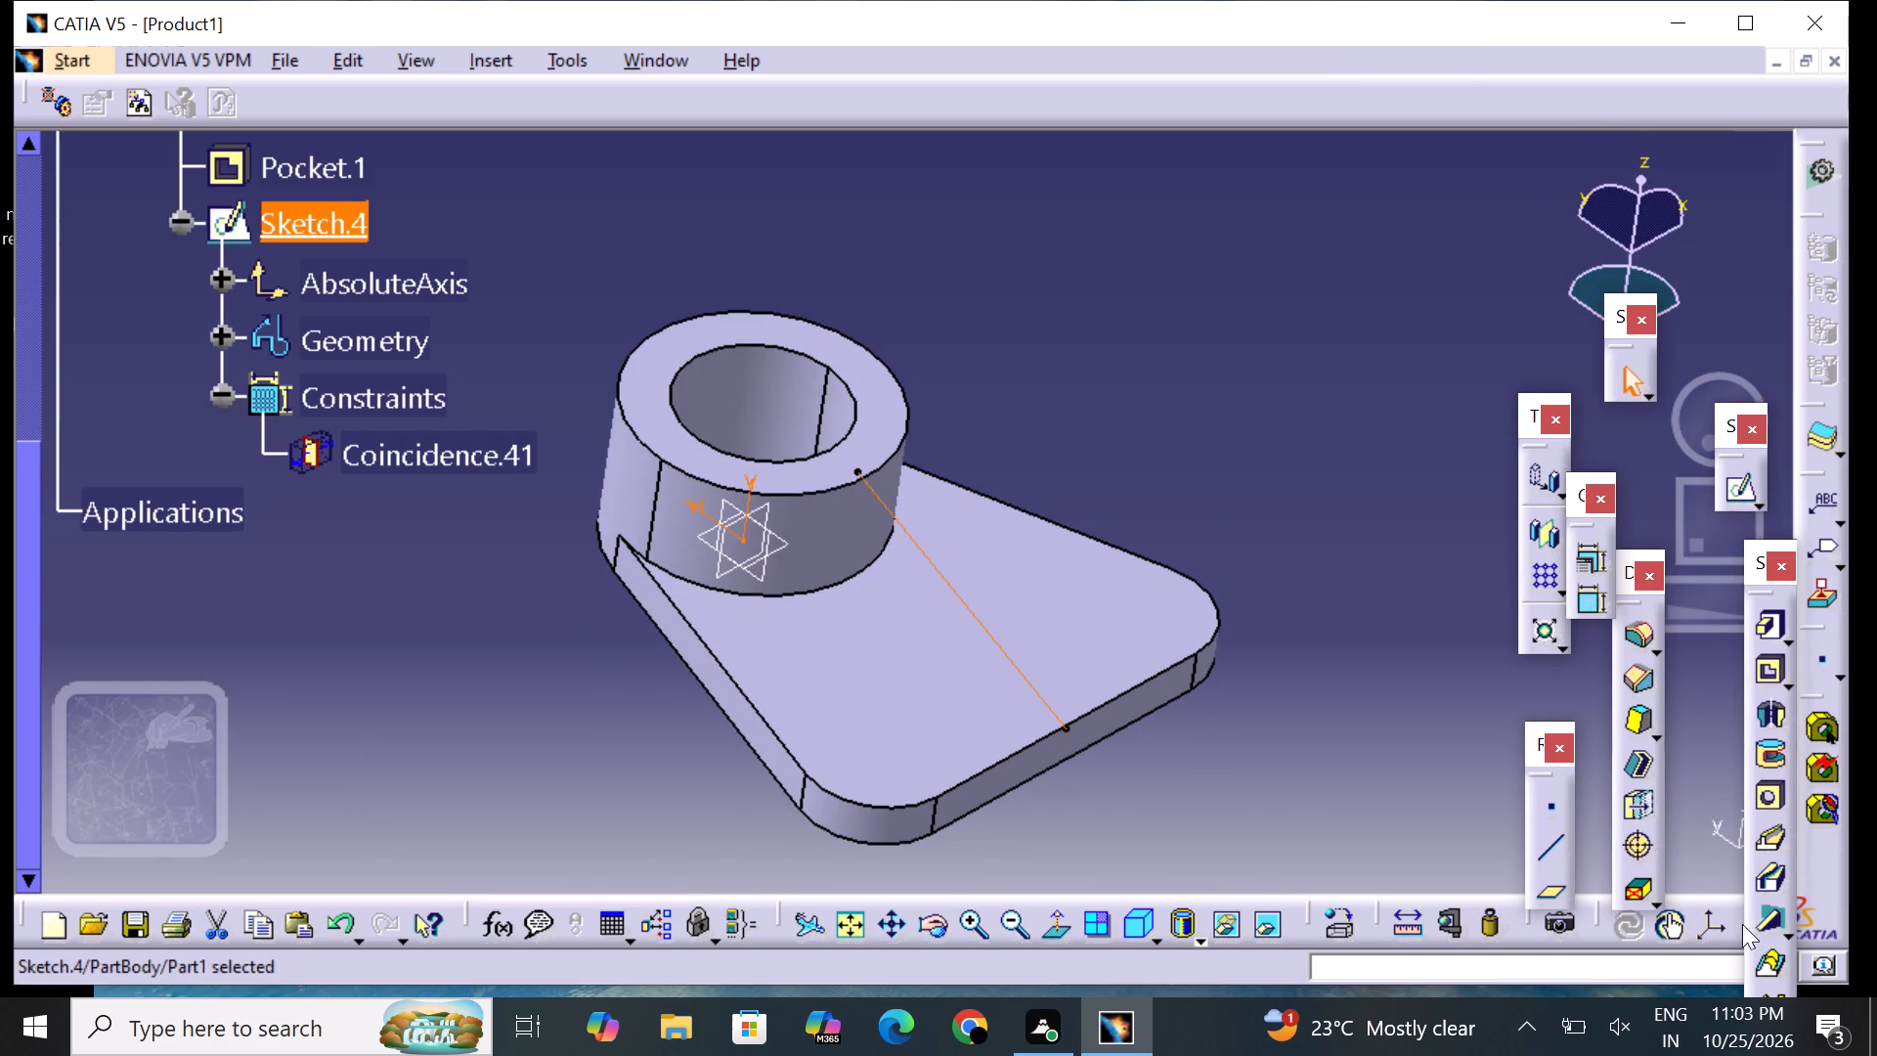
Create a 10 mm thick stiffener from Sketch.4 between the ring boss and the plate.
click(1765, 913)
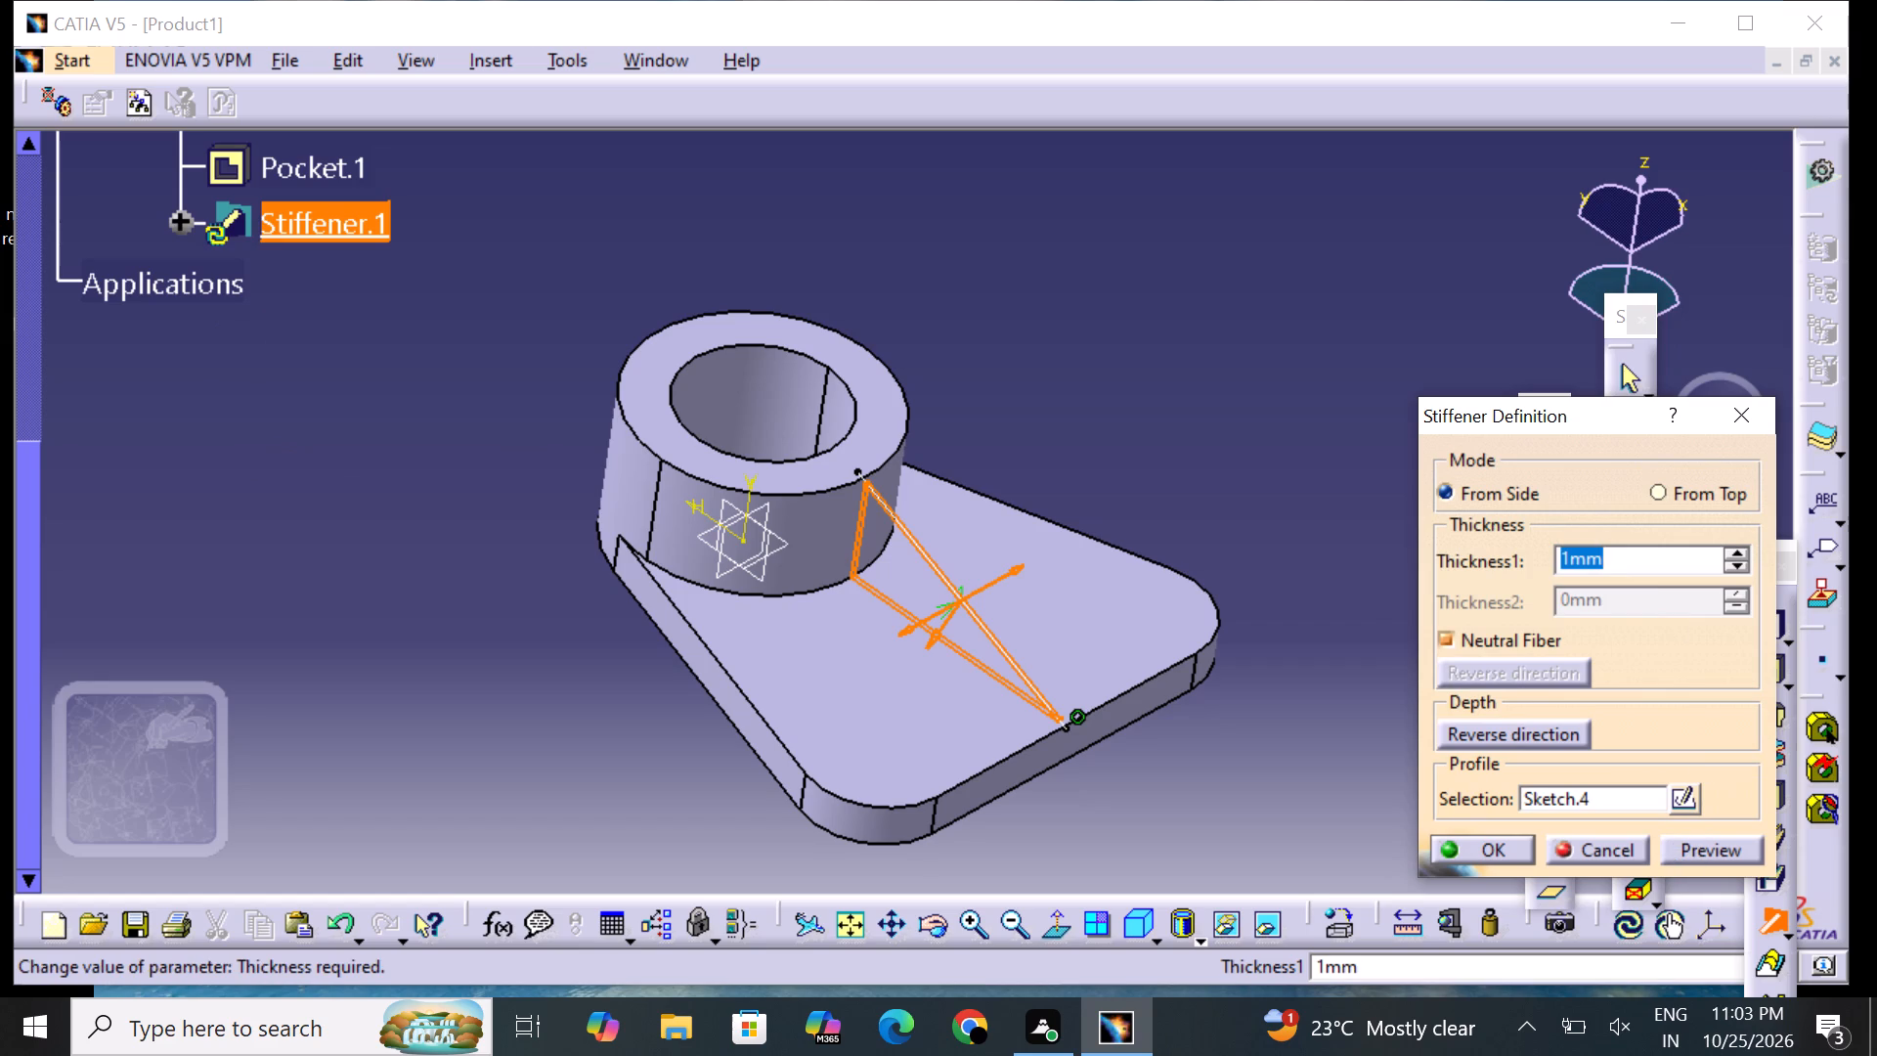
key(BackSpace)
key(1)
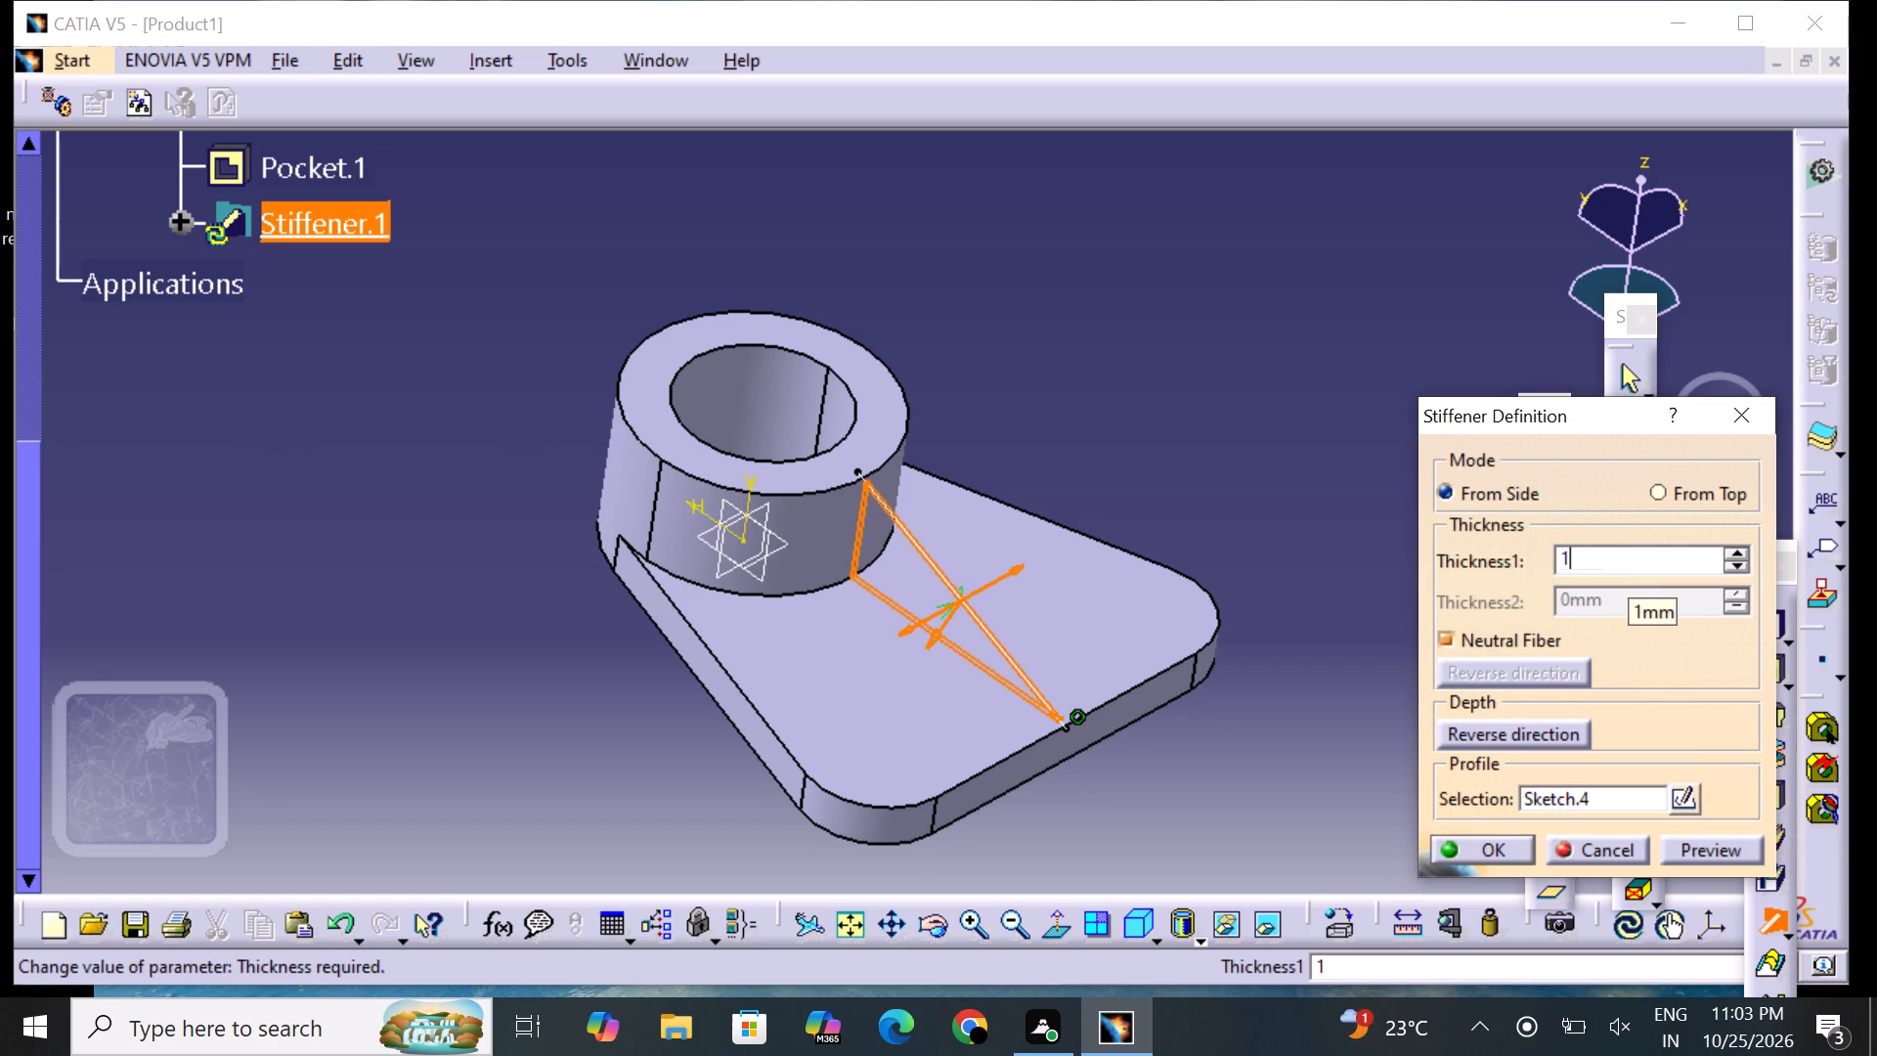
key(0)
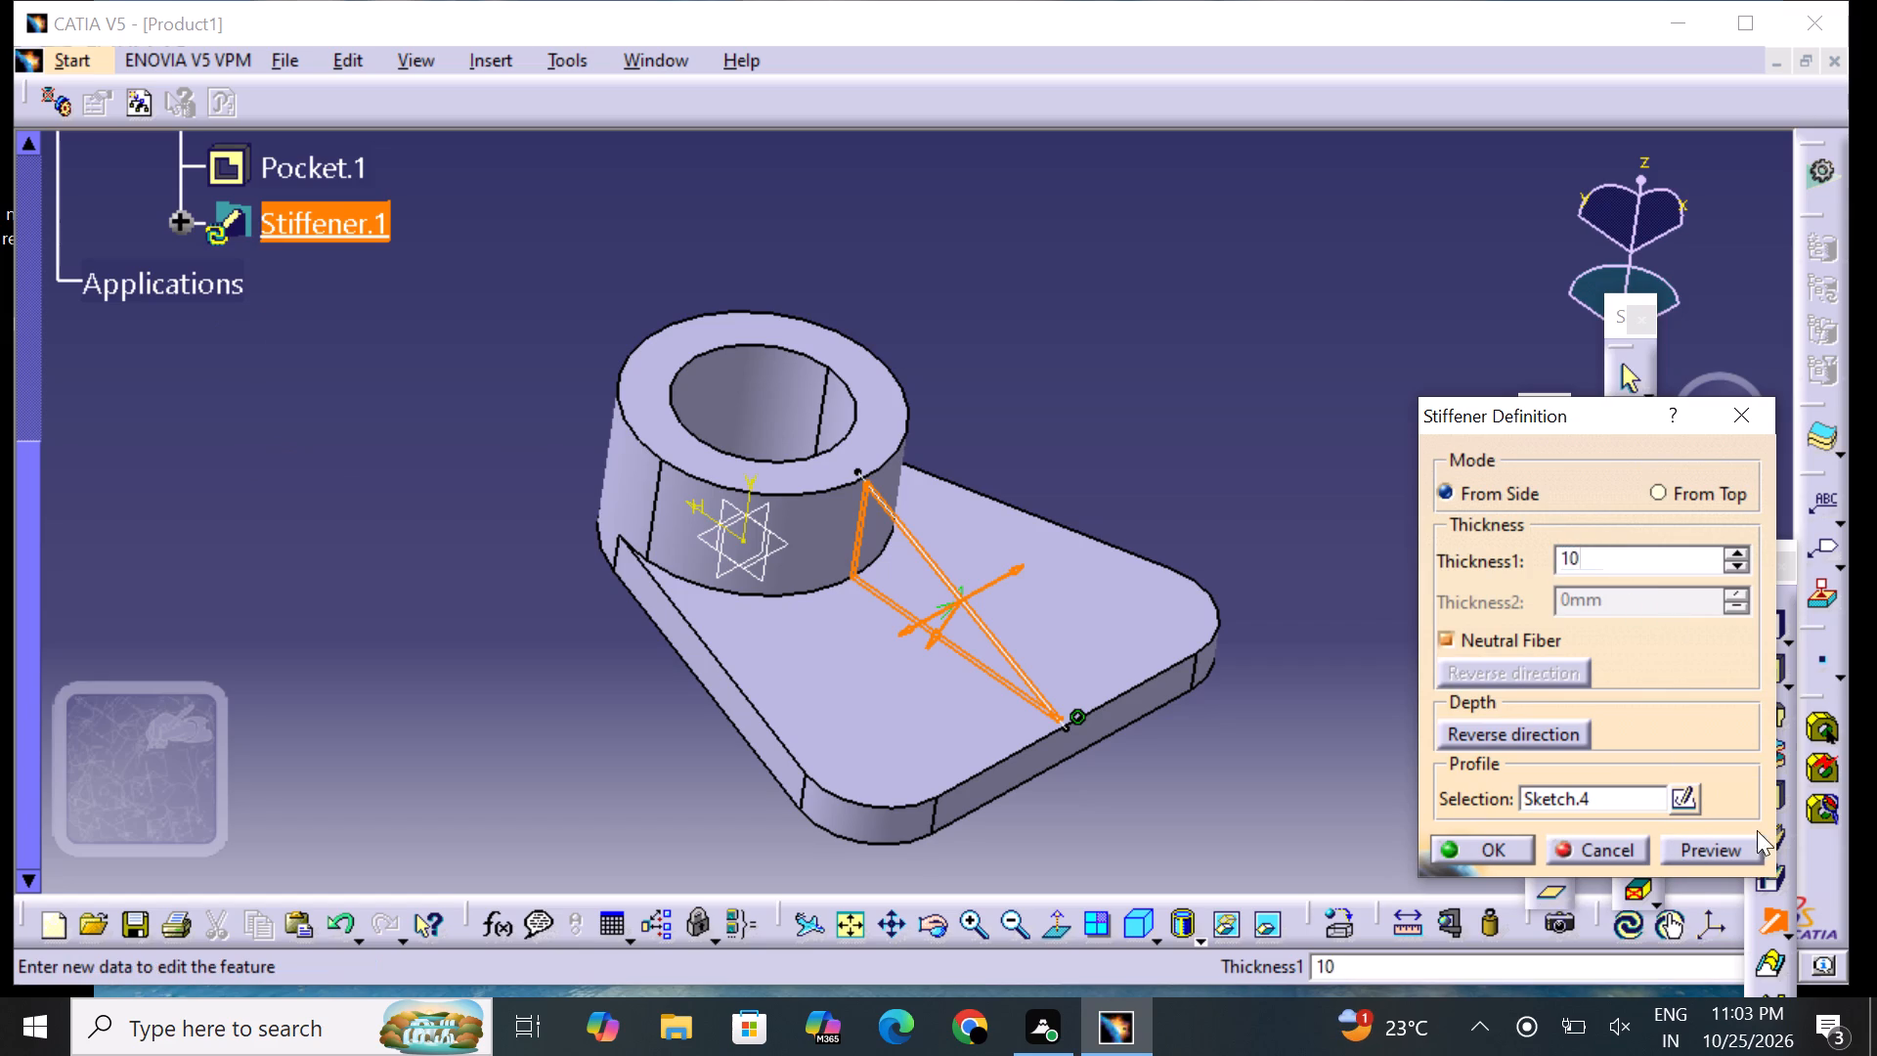
click(1695, 858)
click(1491, 849)
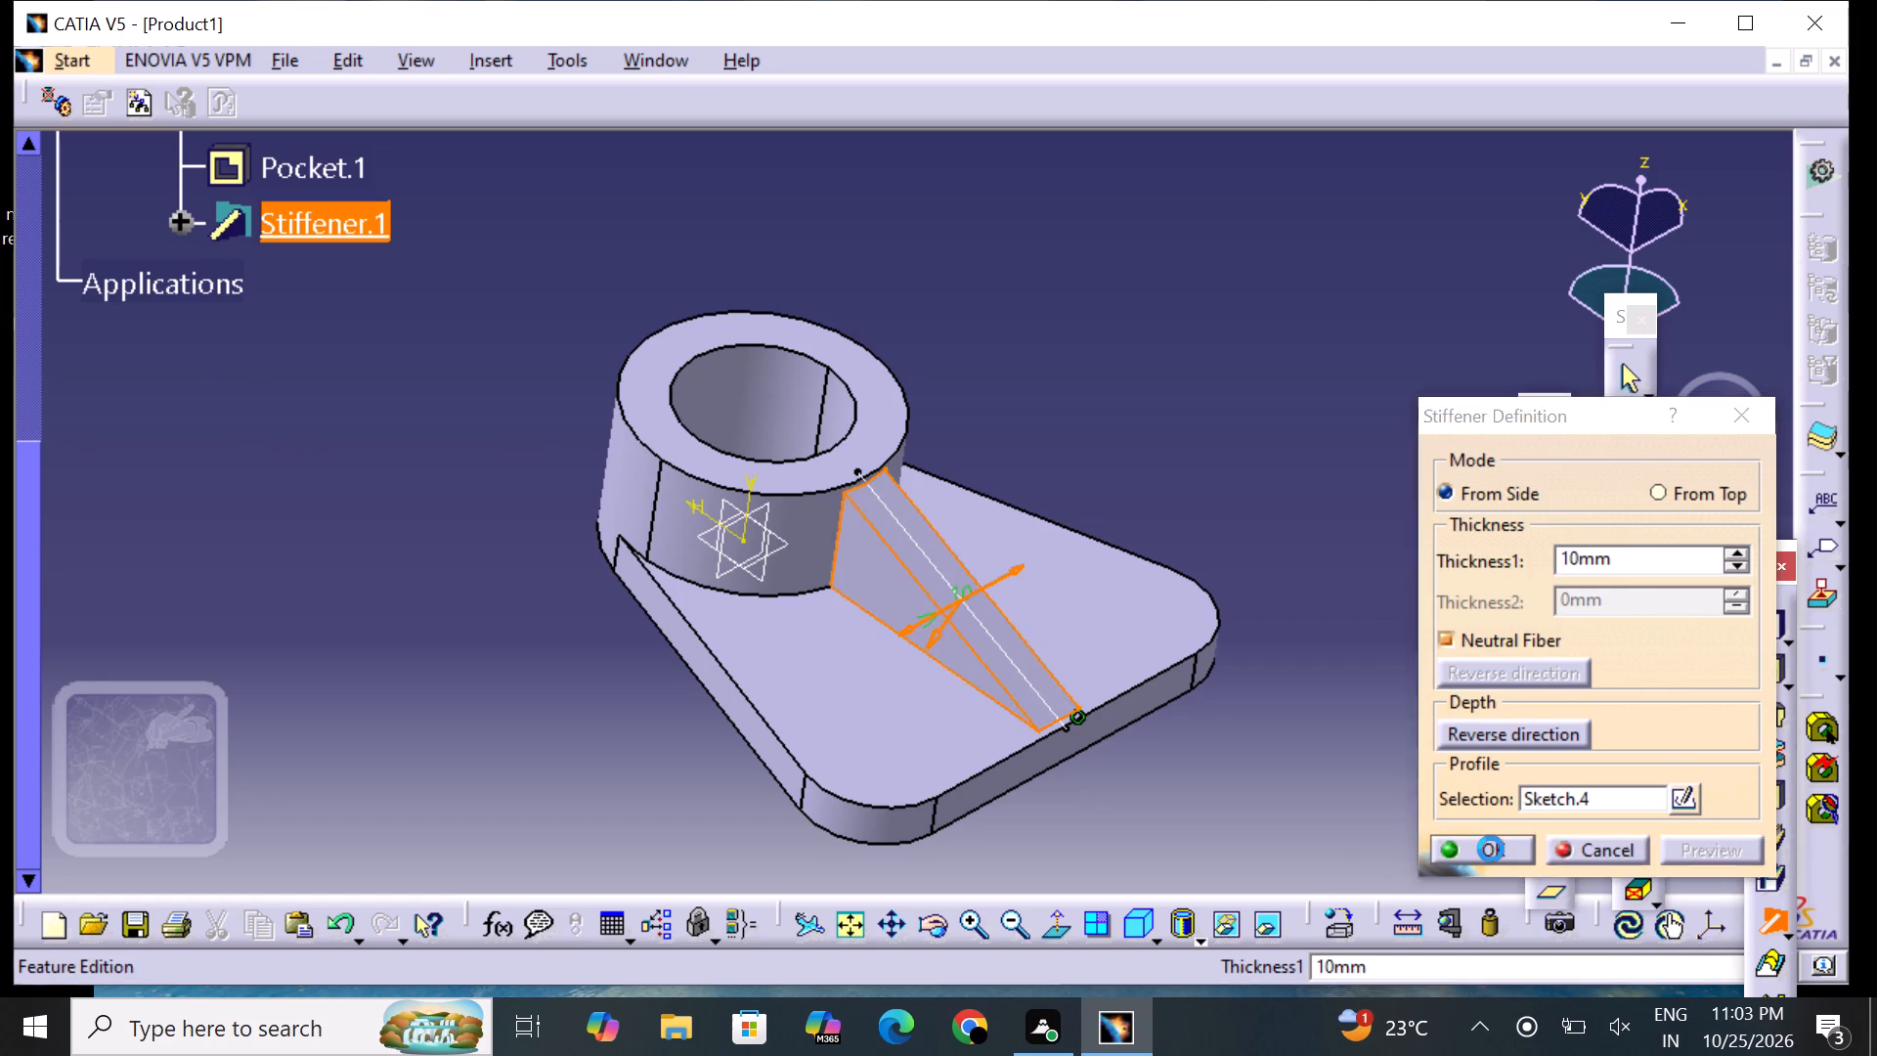
click(1288, 758)
Open a new sketch on the plate's top face.
middle_drag(1339, 634, 1208, 772)
right_drag(1340, 634, 1208, 772)
middle_drag(1057, 376, 934, 284)
right_drag(1057, 375, 934, 284)
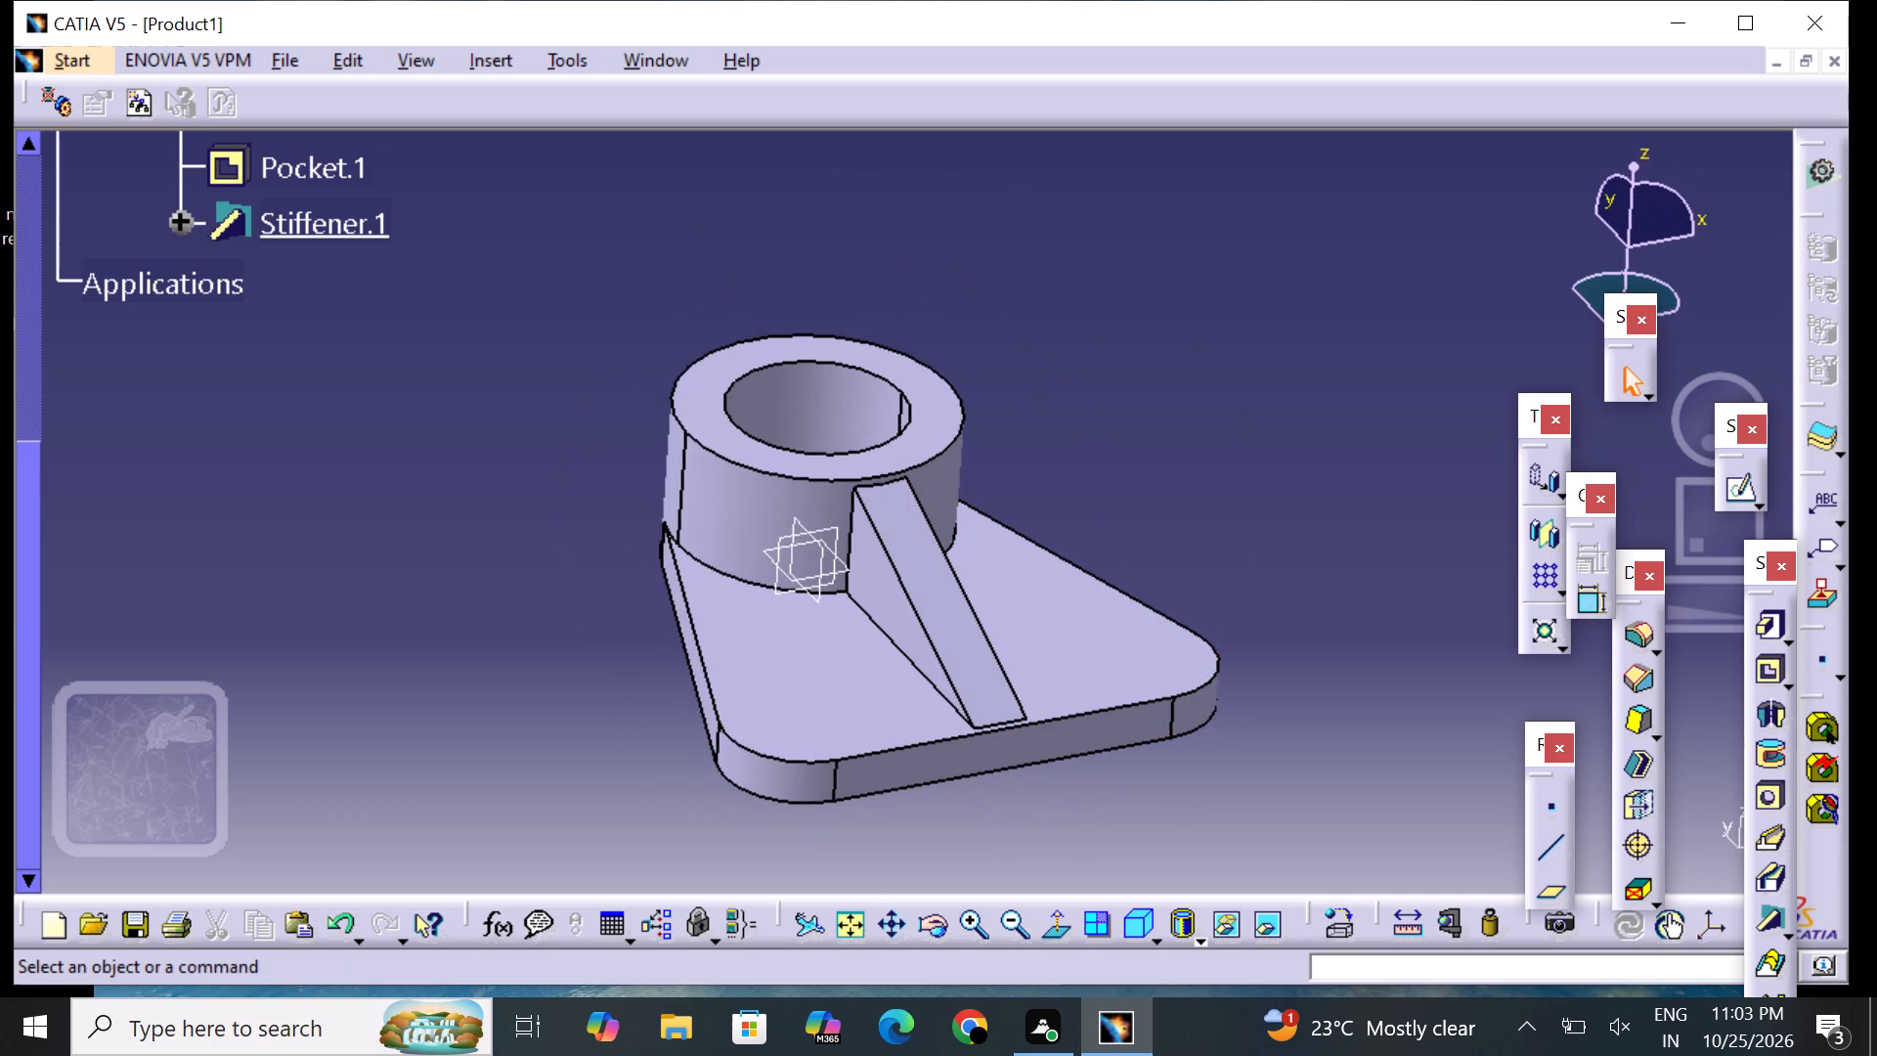
middle_drag(469, 387, 469, 409)
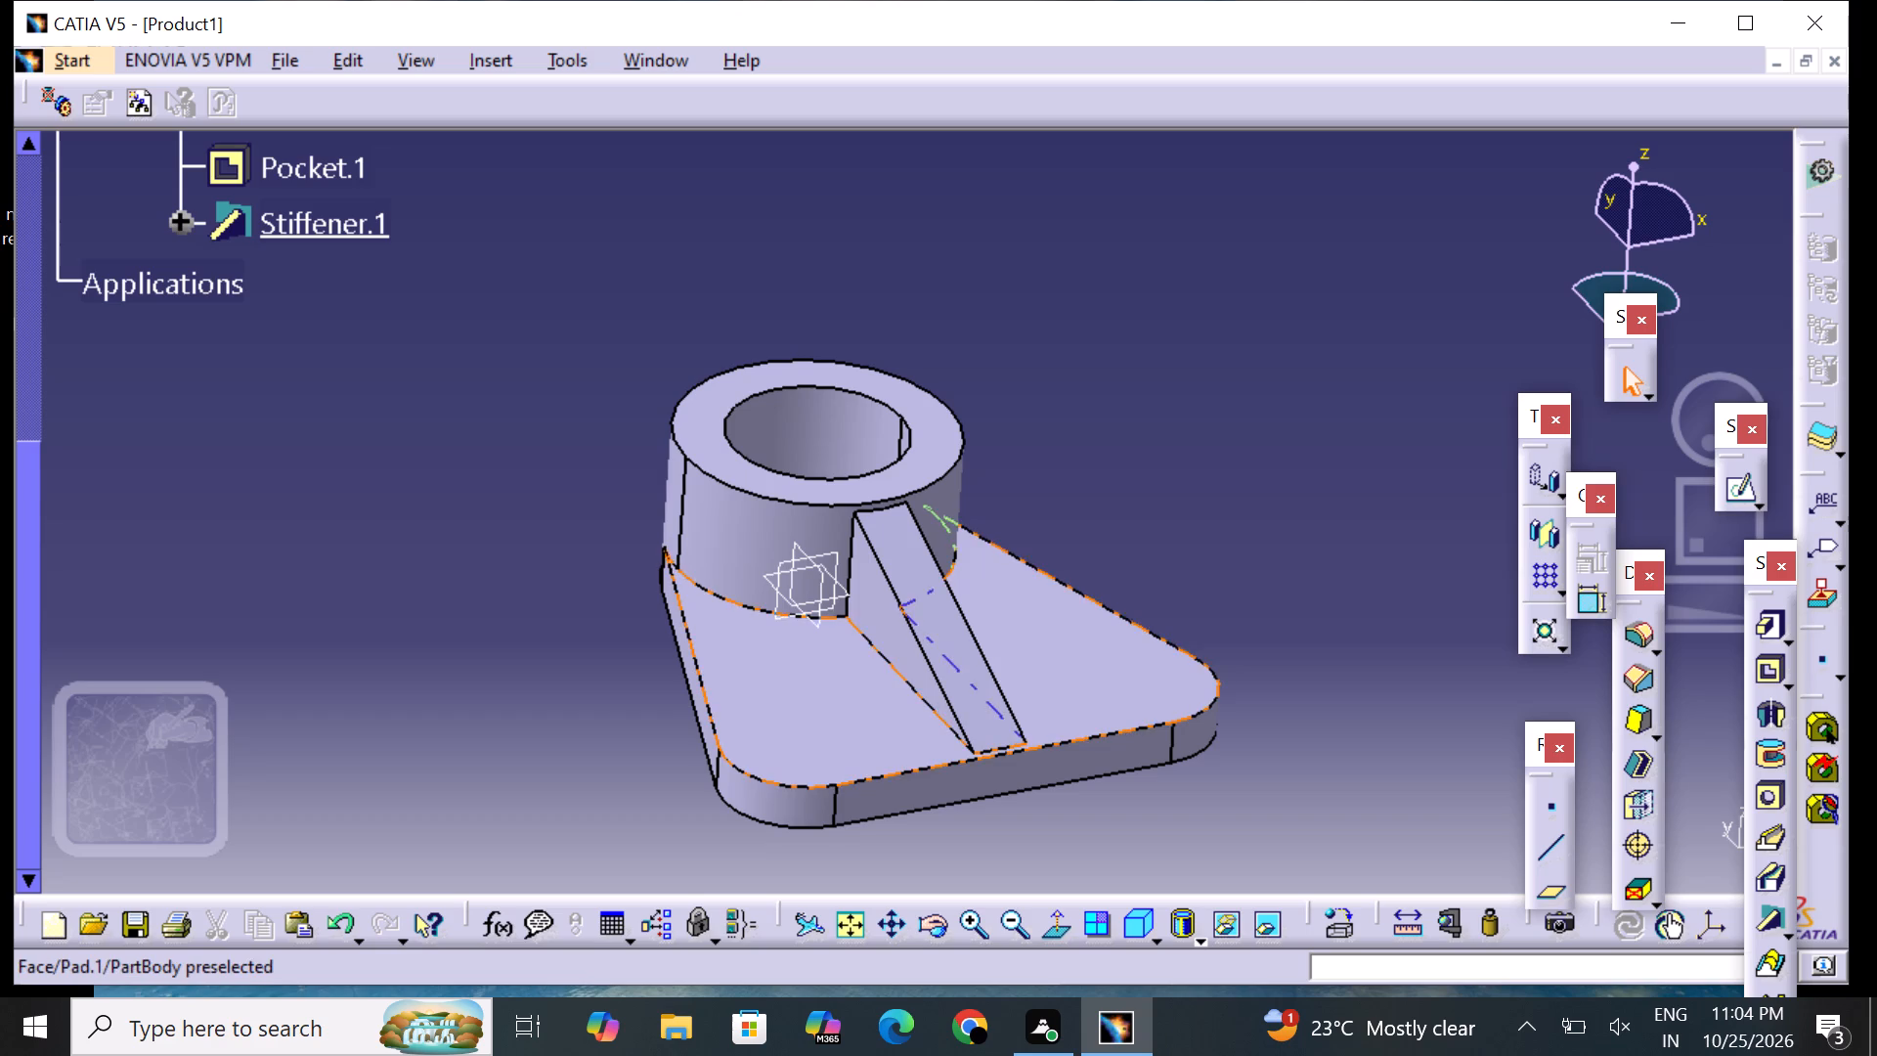
click(1078, 677)
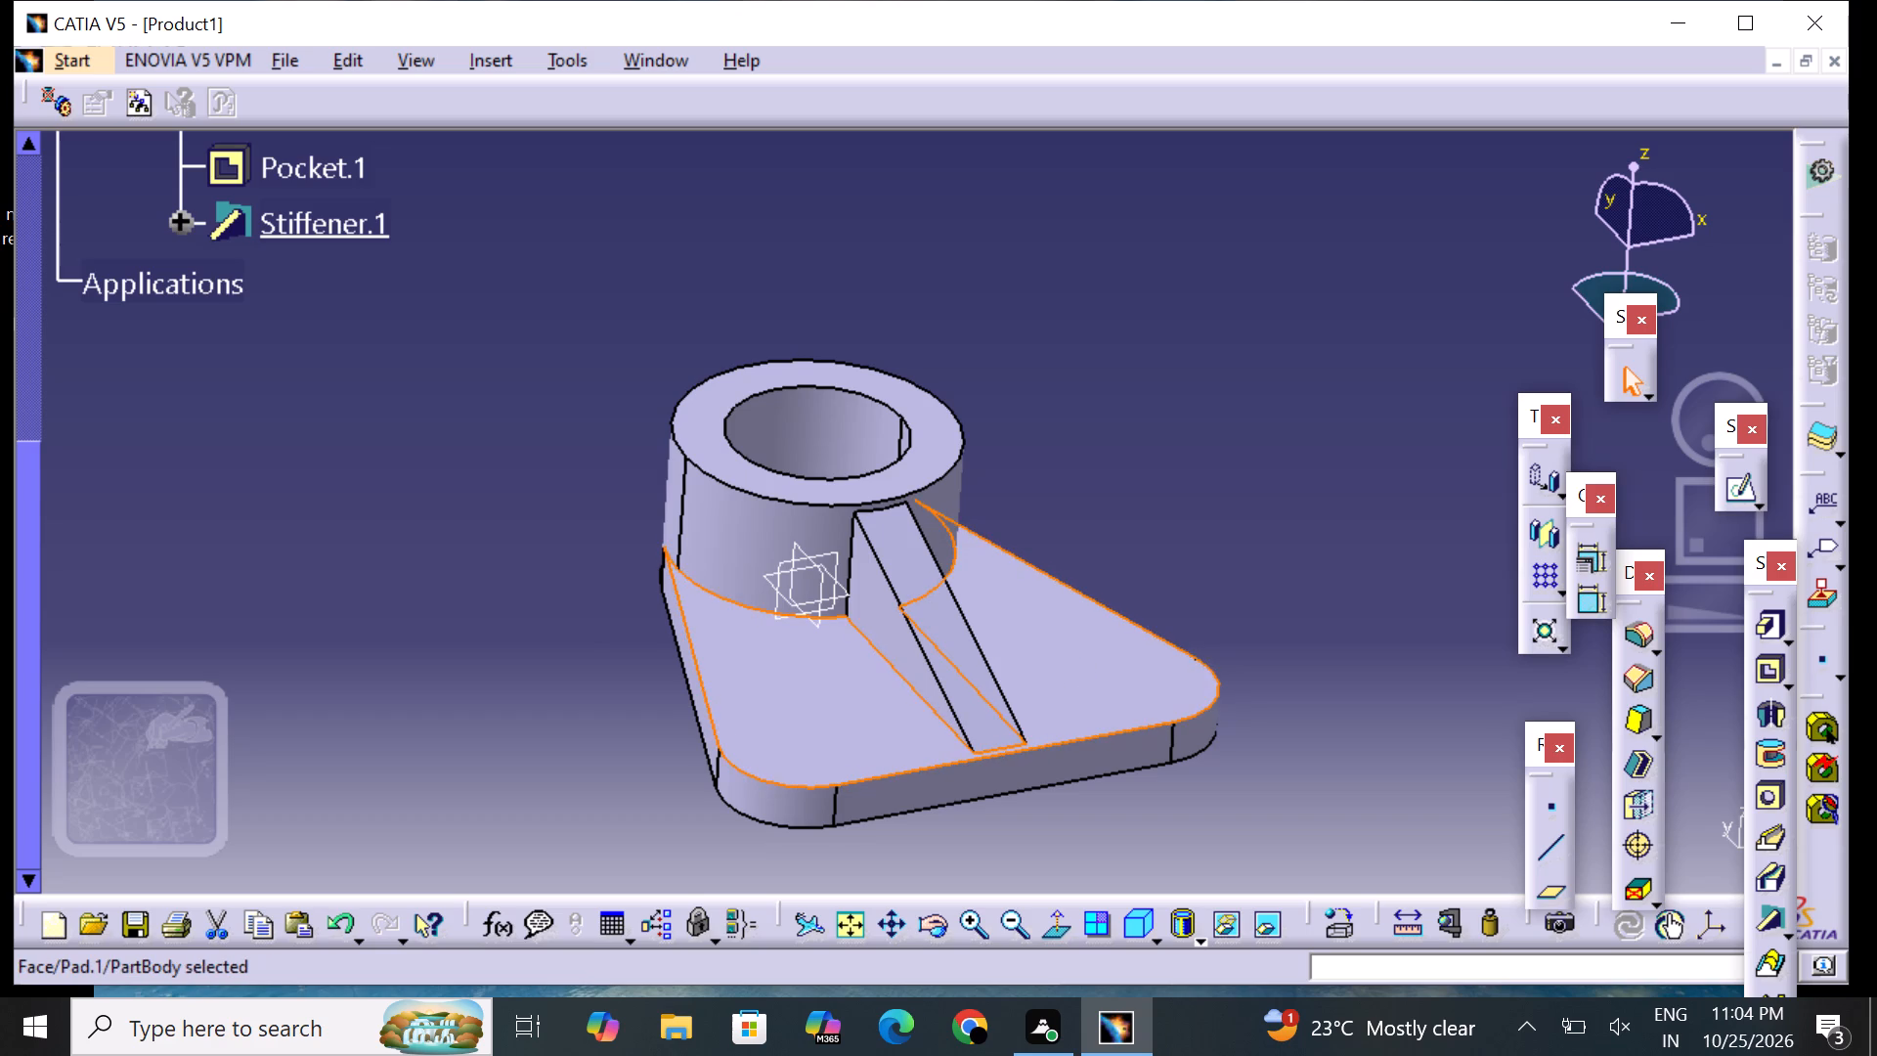
middle_drag(1236, 539, 1118, 679)
right_drag(1237, 539, 1116, 680)
click(728, 676)
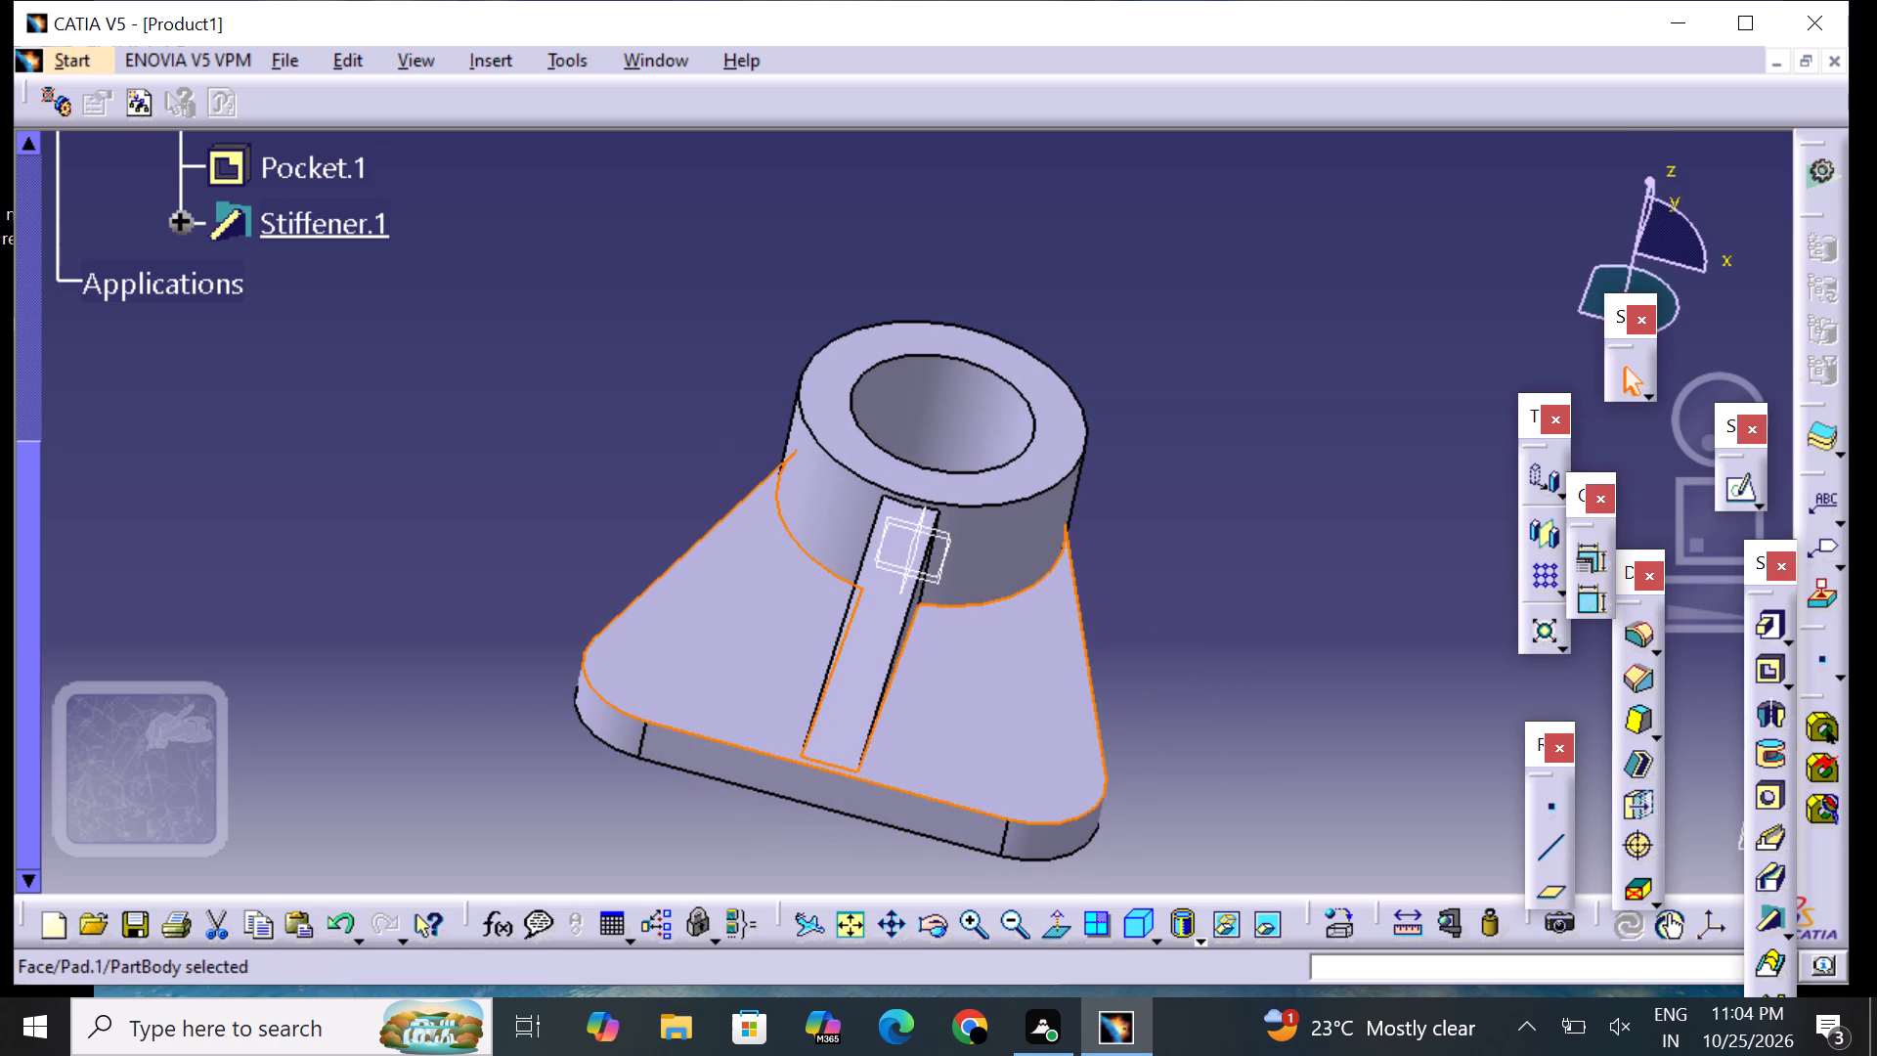
click(1247, 755)
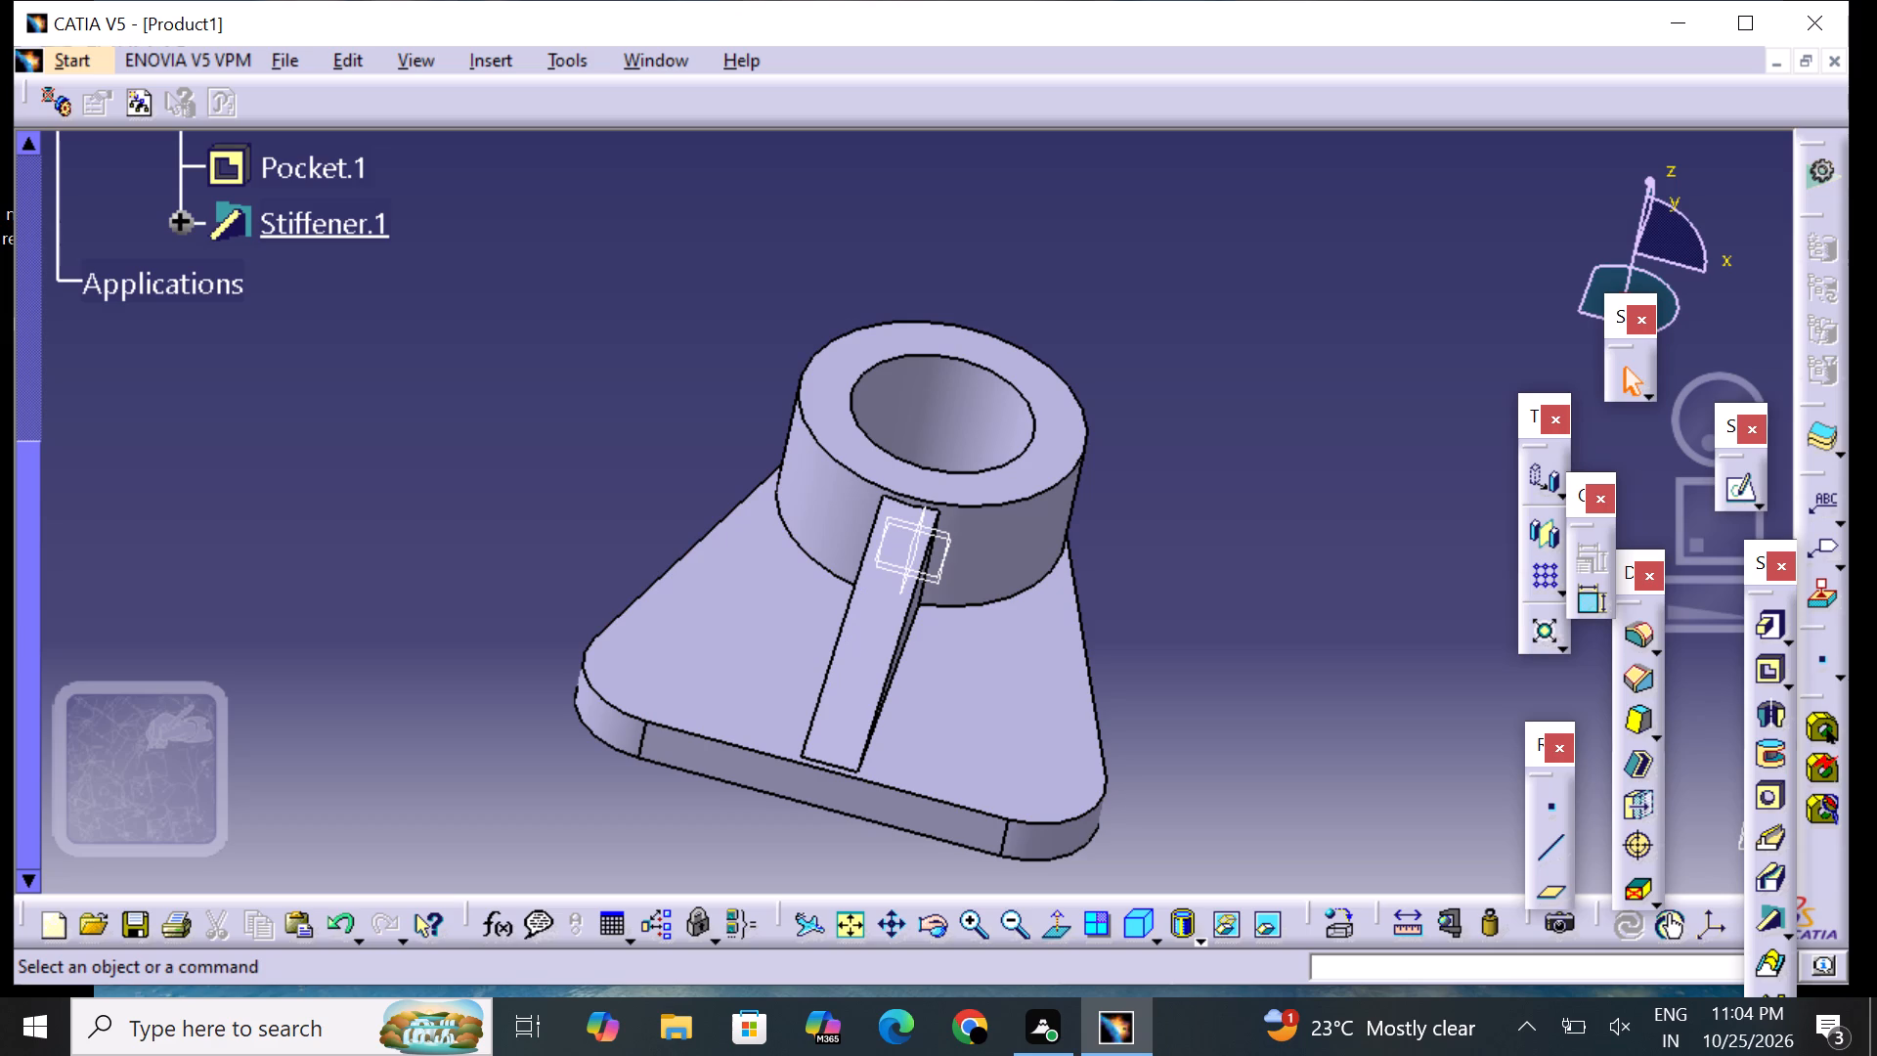
click(976, 684)
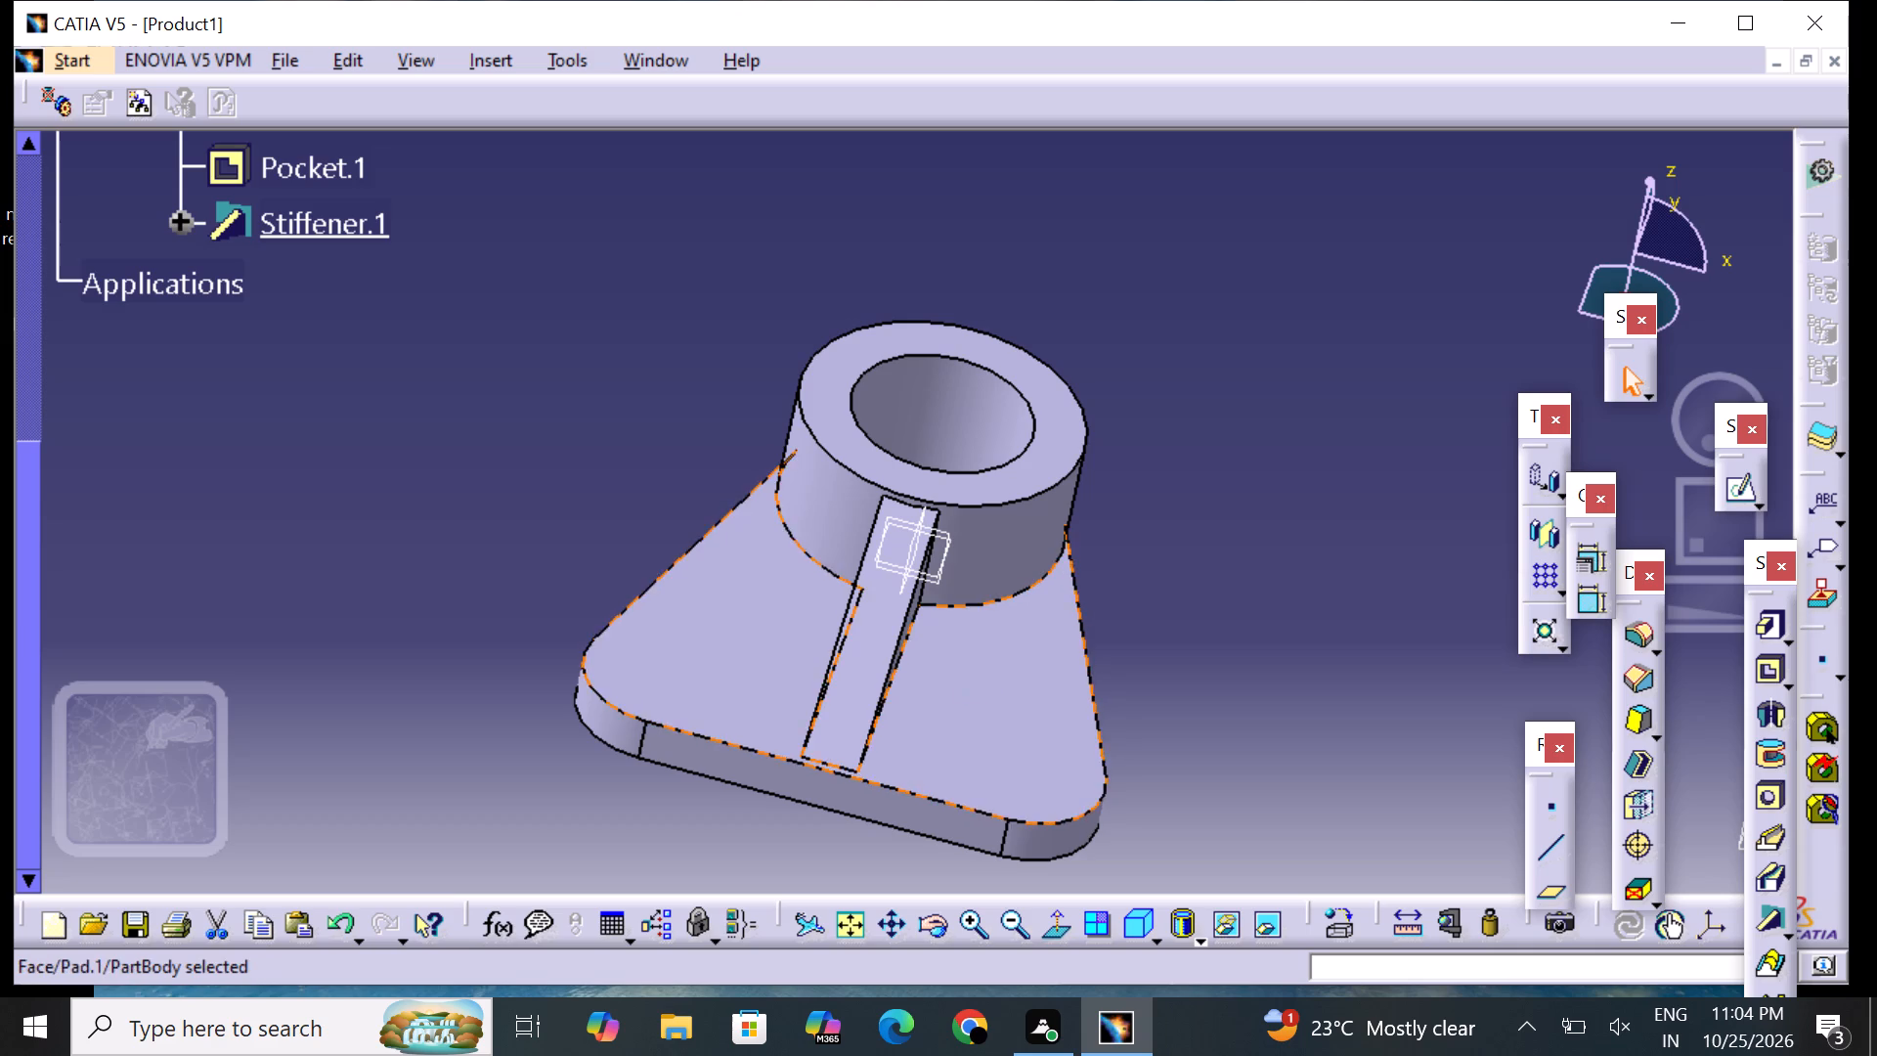
click(1740, 492)
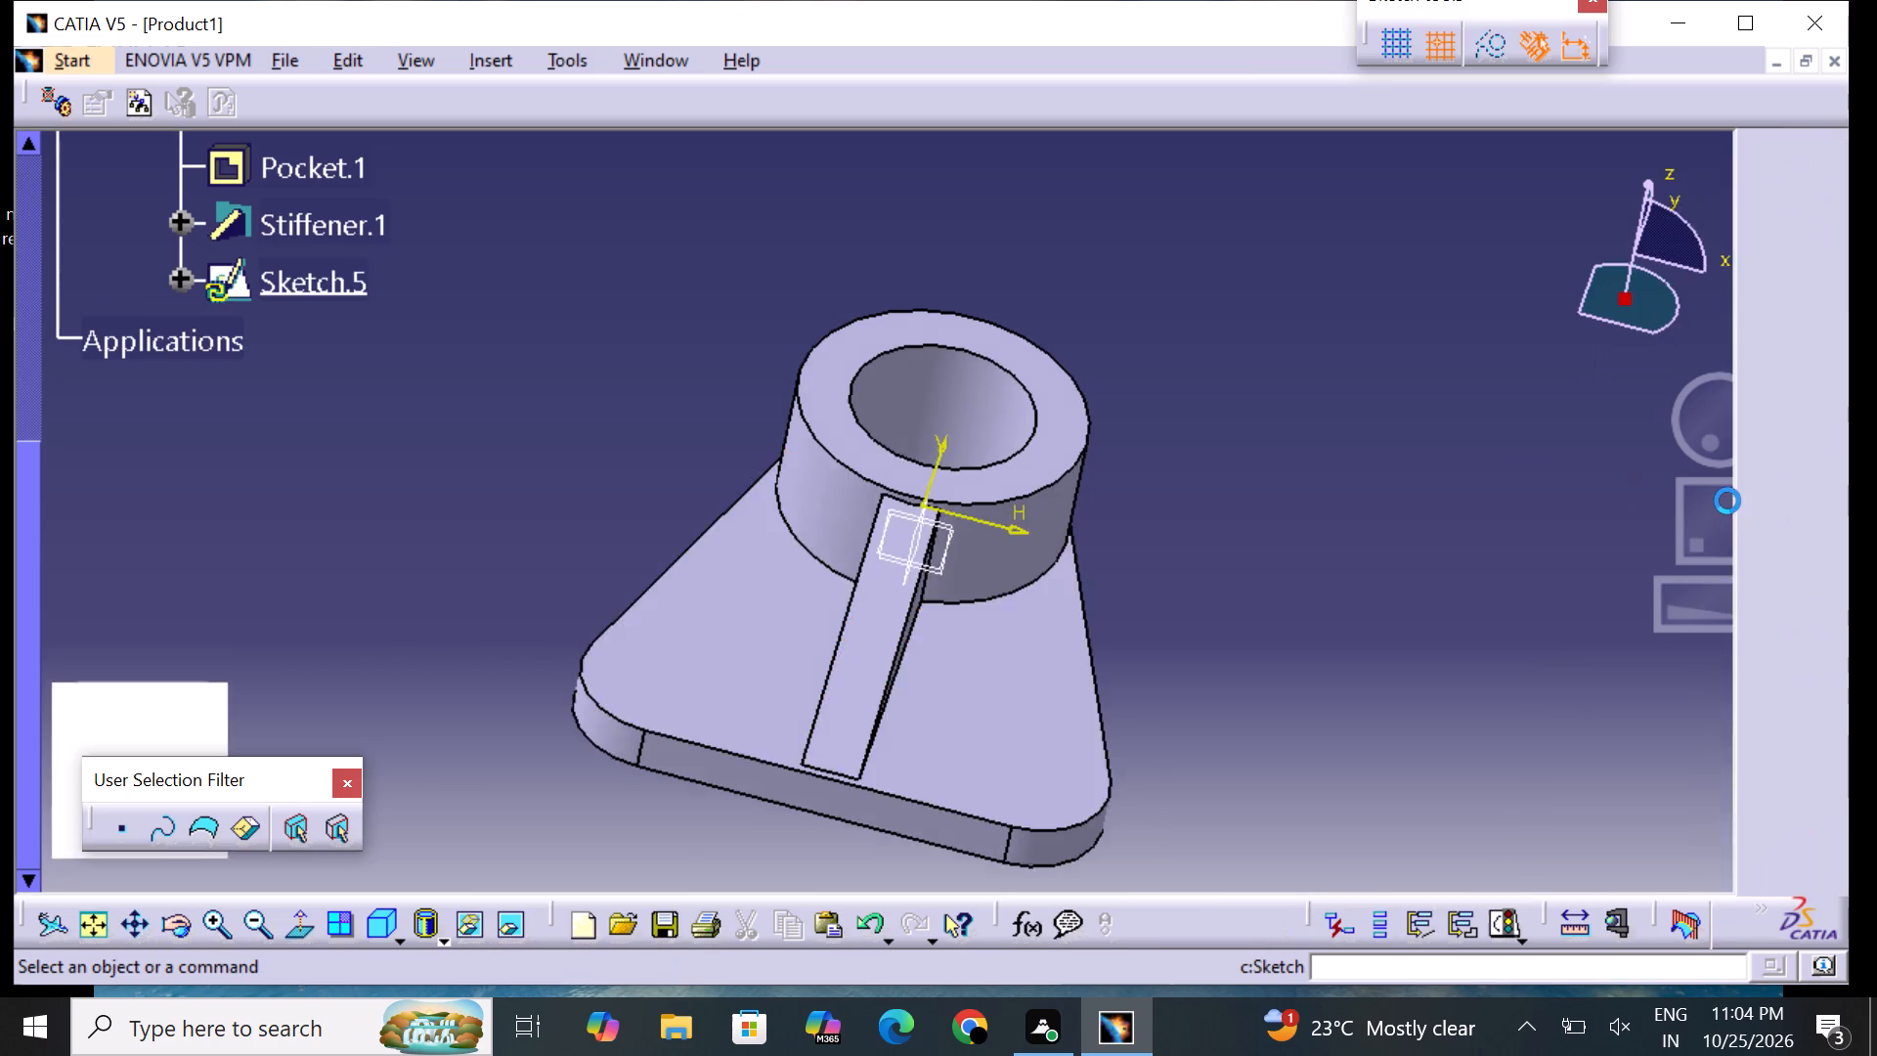
middle_drag(1300, 545, 1375, 456)
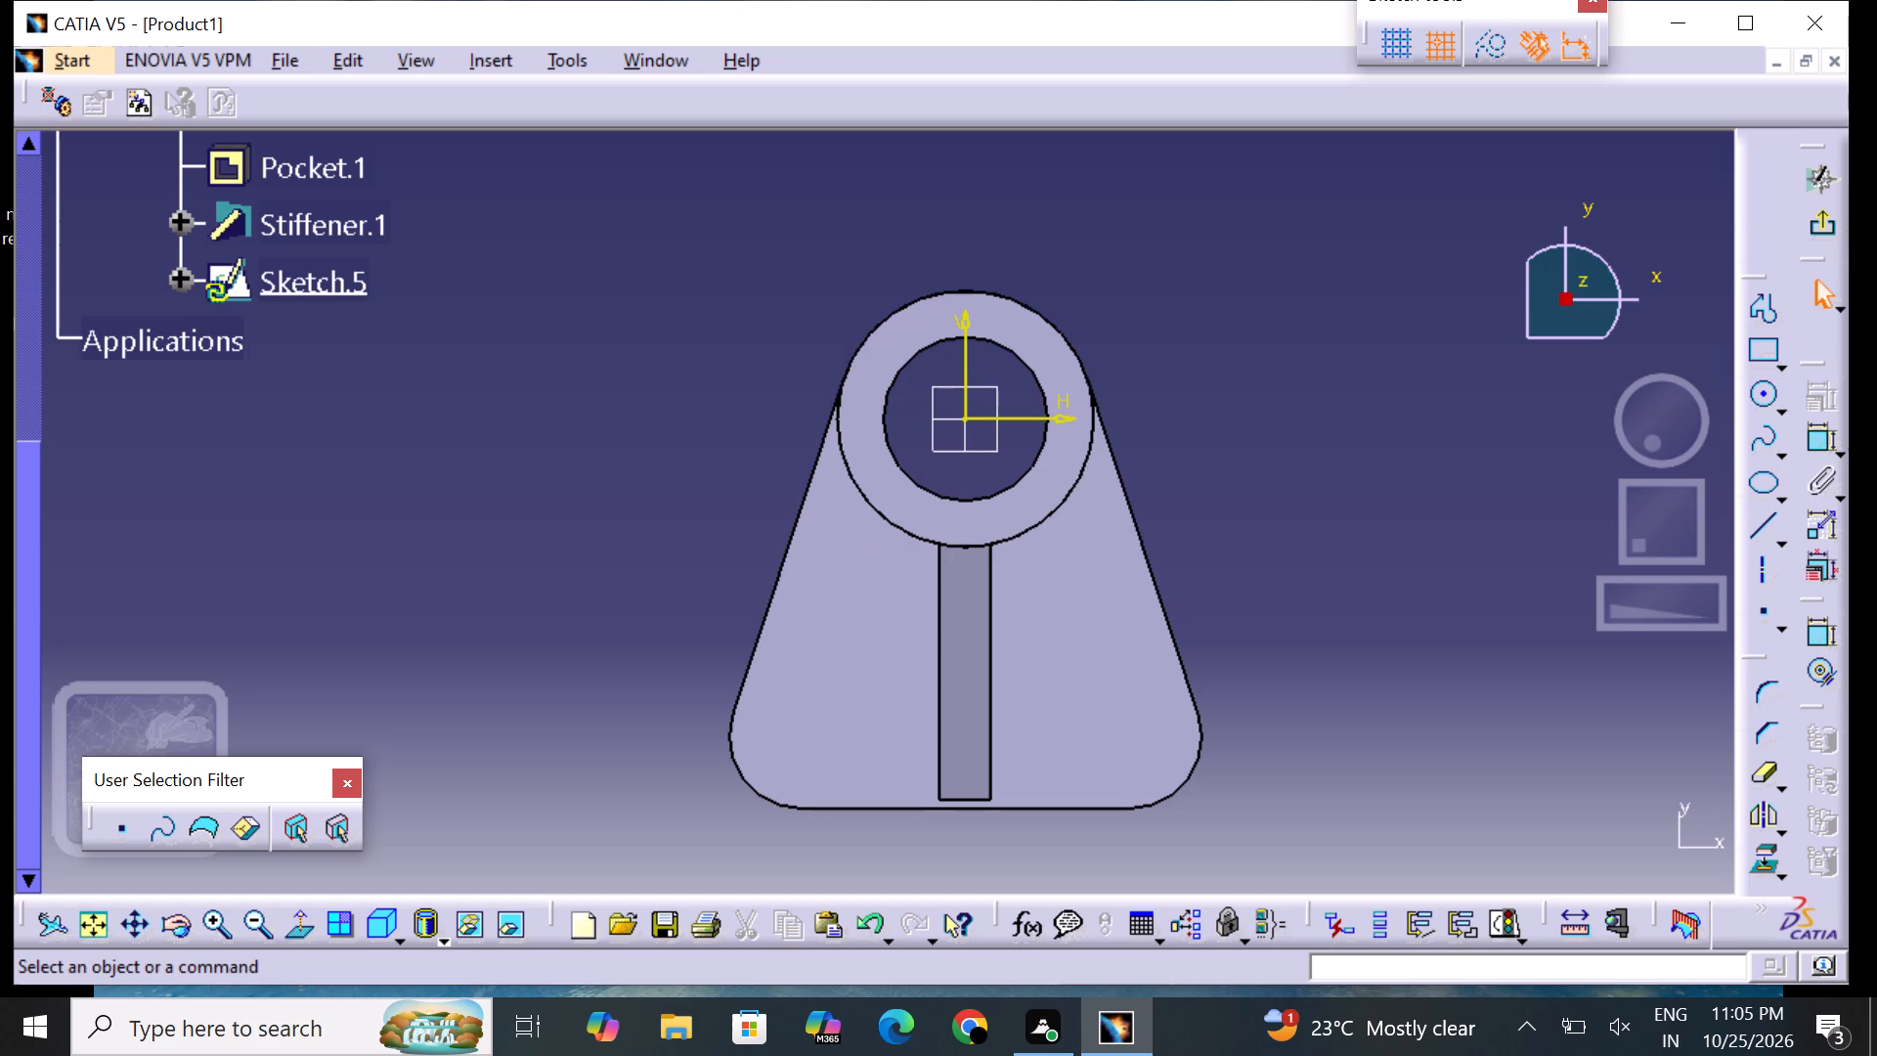
Sketch a circle about 20 mm in diameter centred at about (-20, -60) mm, beside the stiffener.
click(1762, 391)
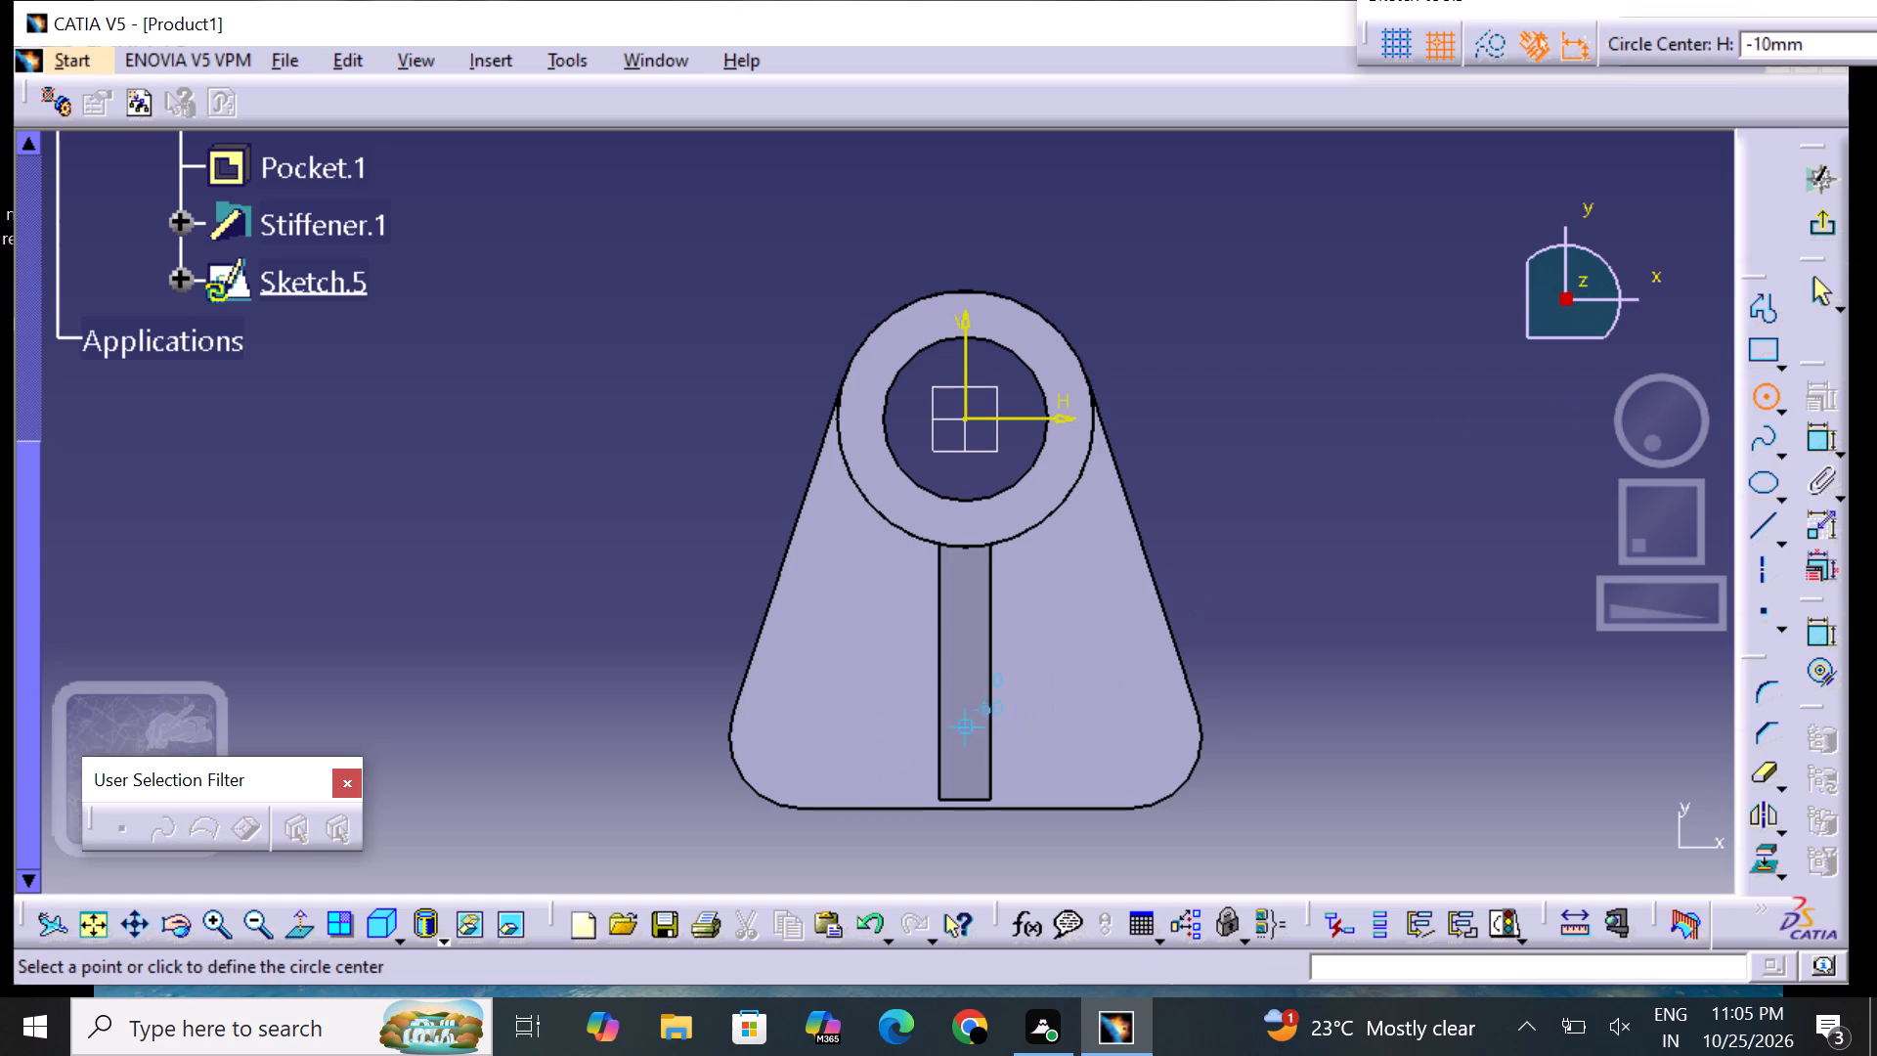
click(841, 710)
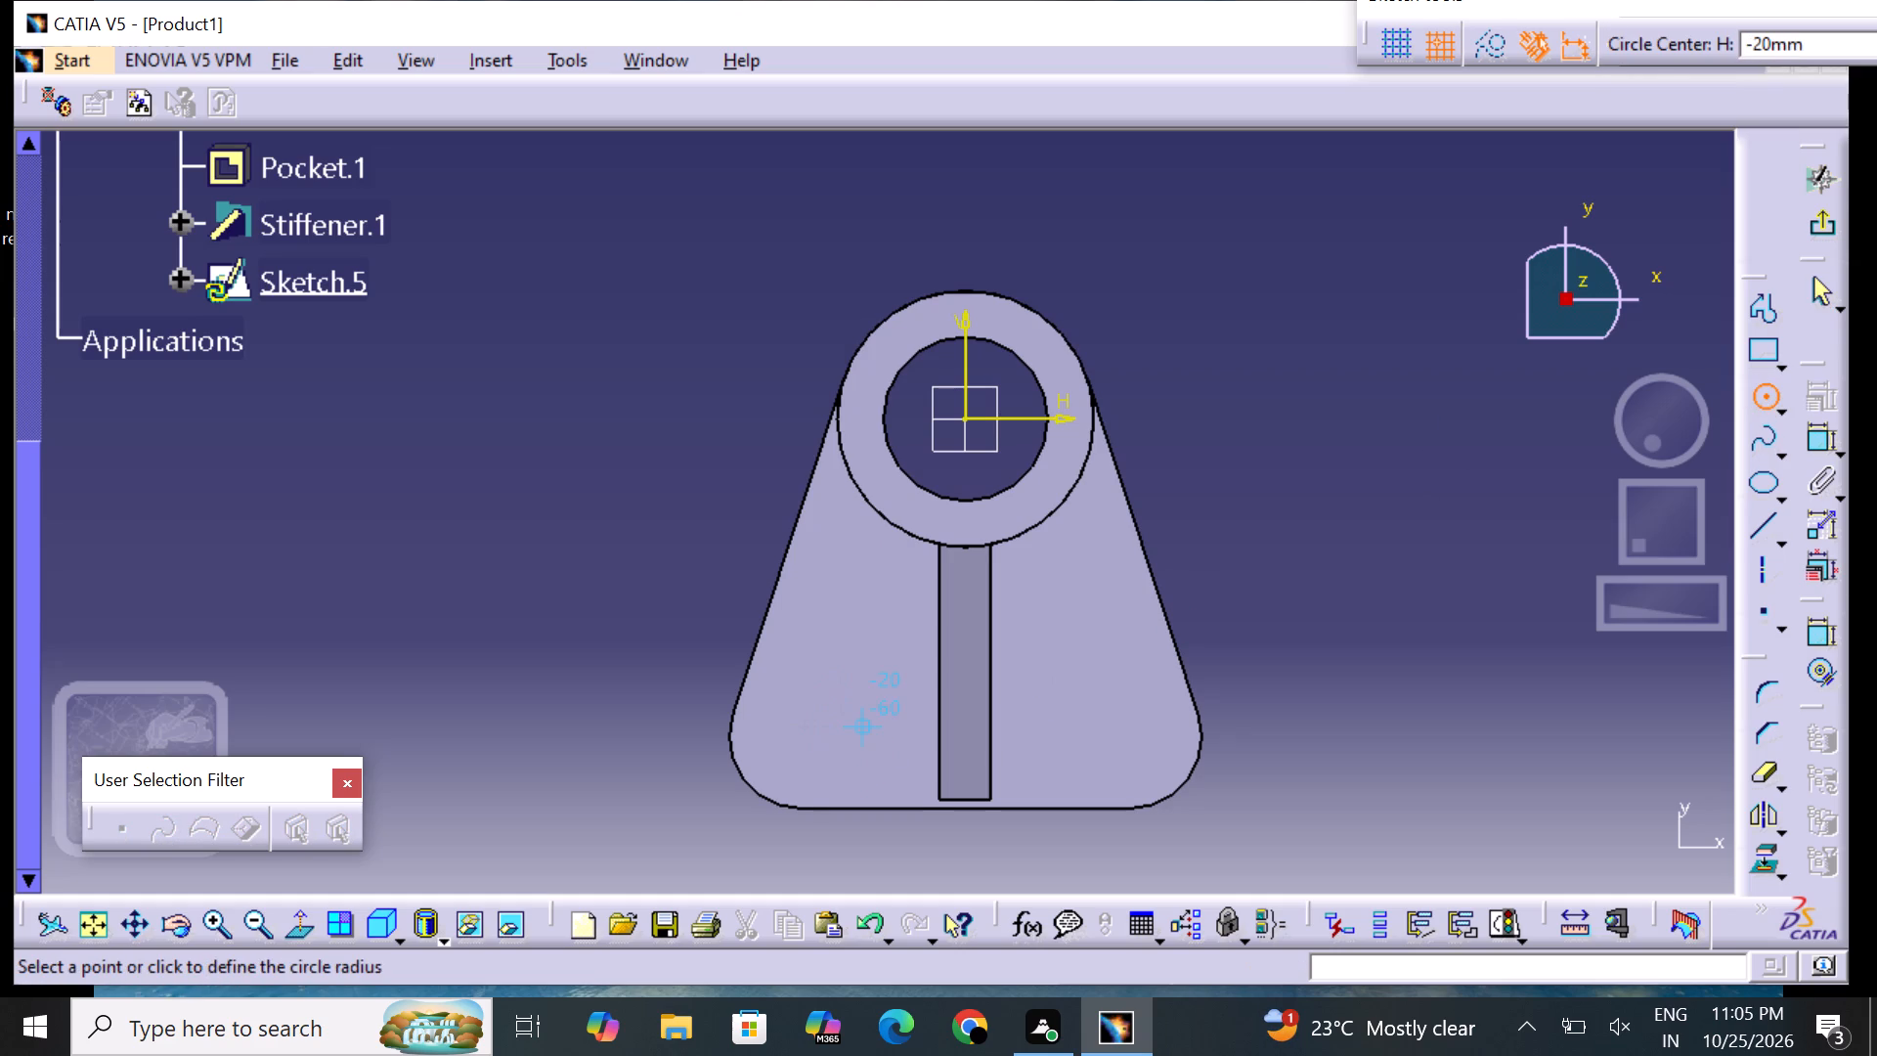
click(851, 679)
click(1423, 775)
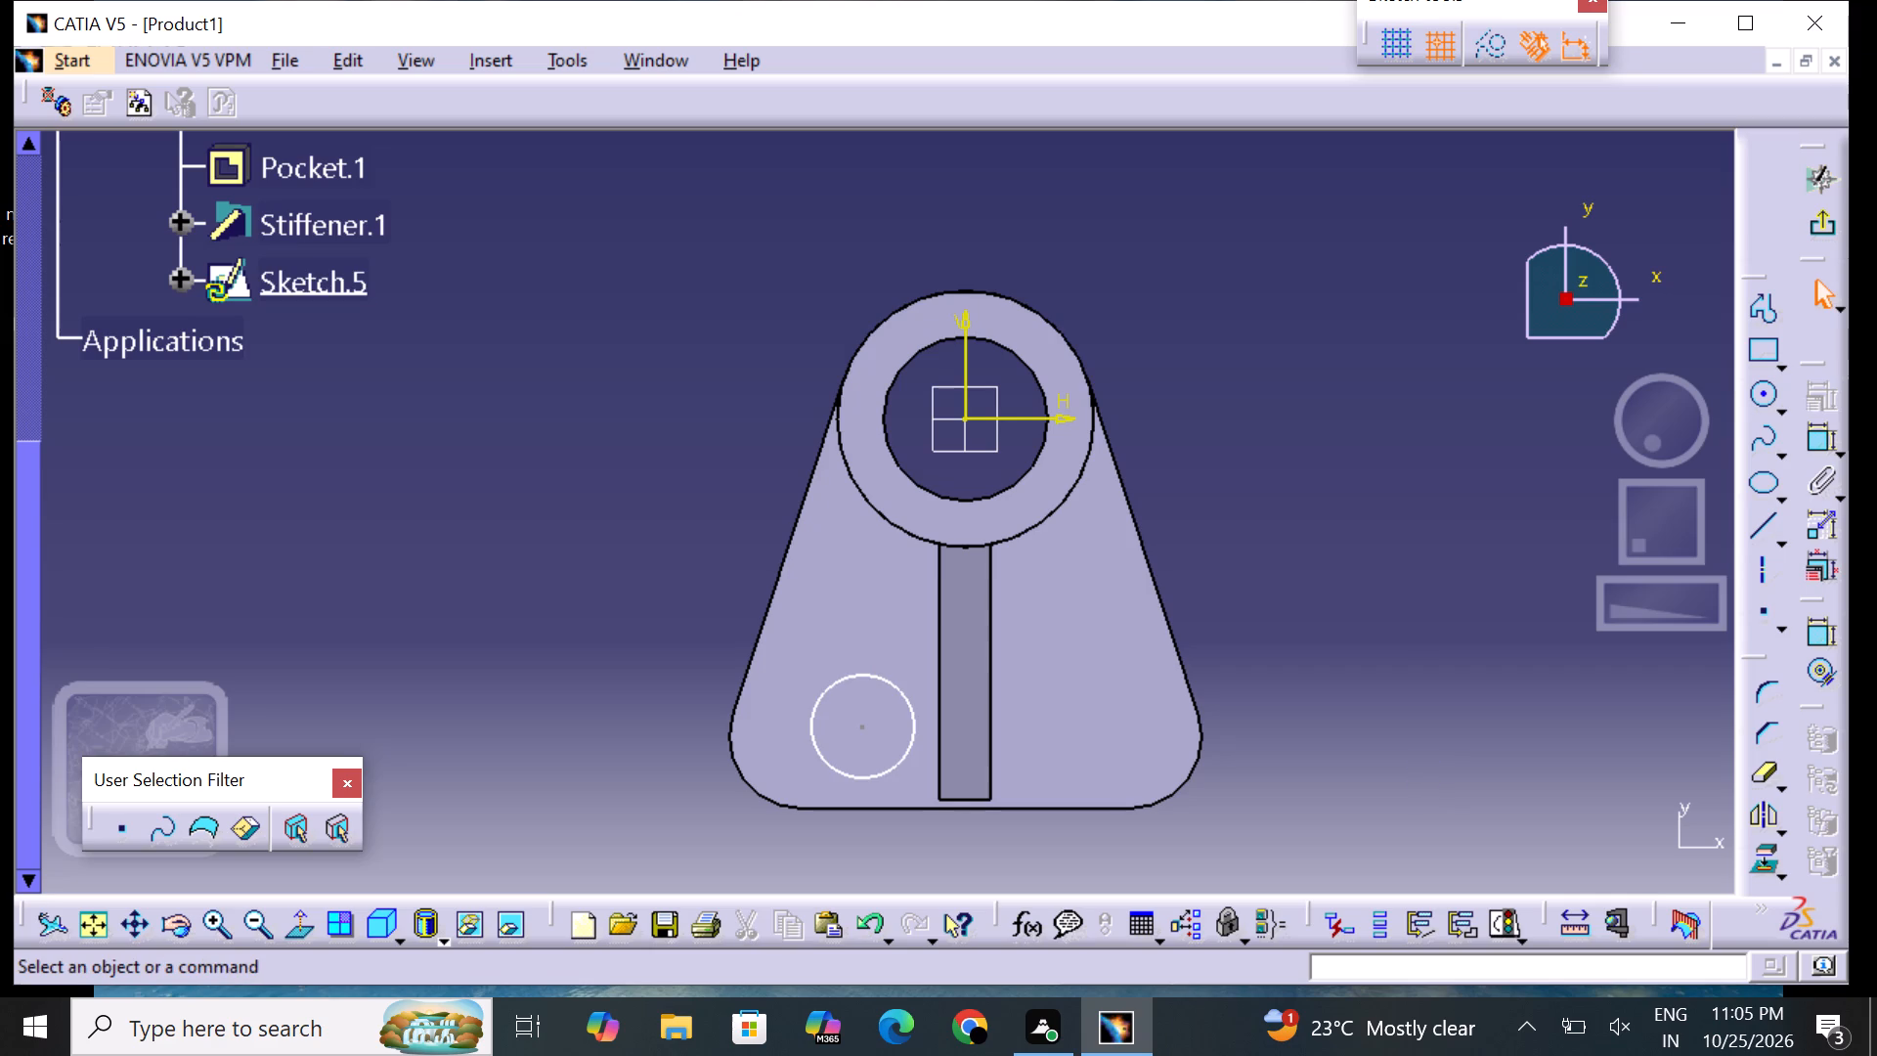
Dimension the circle centre's vertical distance from the horizontal axis and set it to 62 mm.
click(1814, 438)
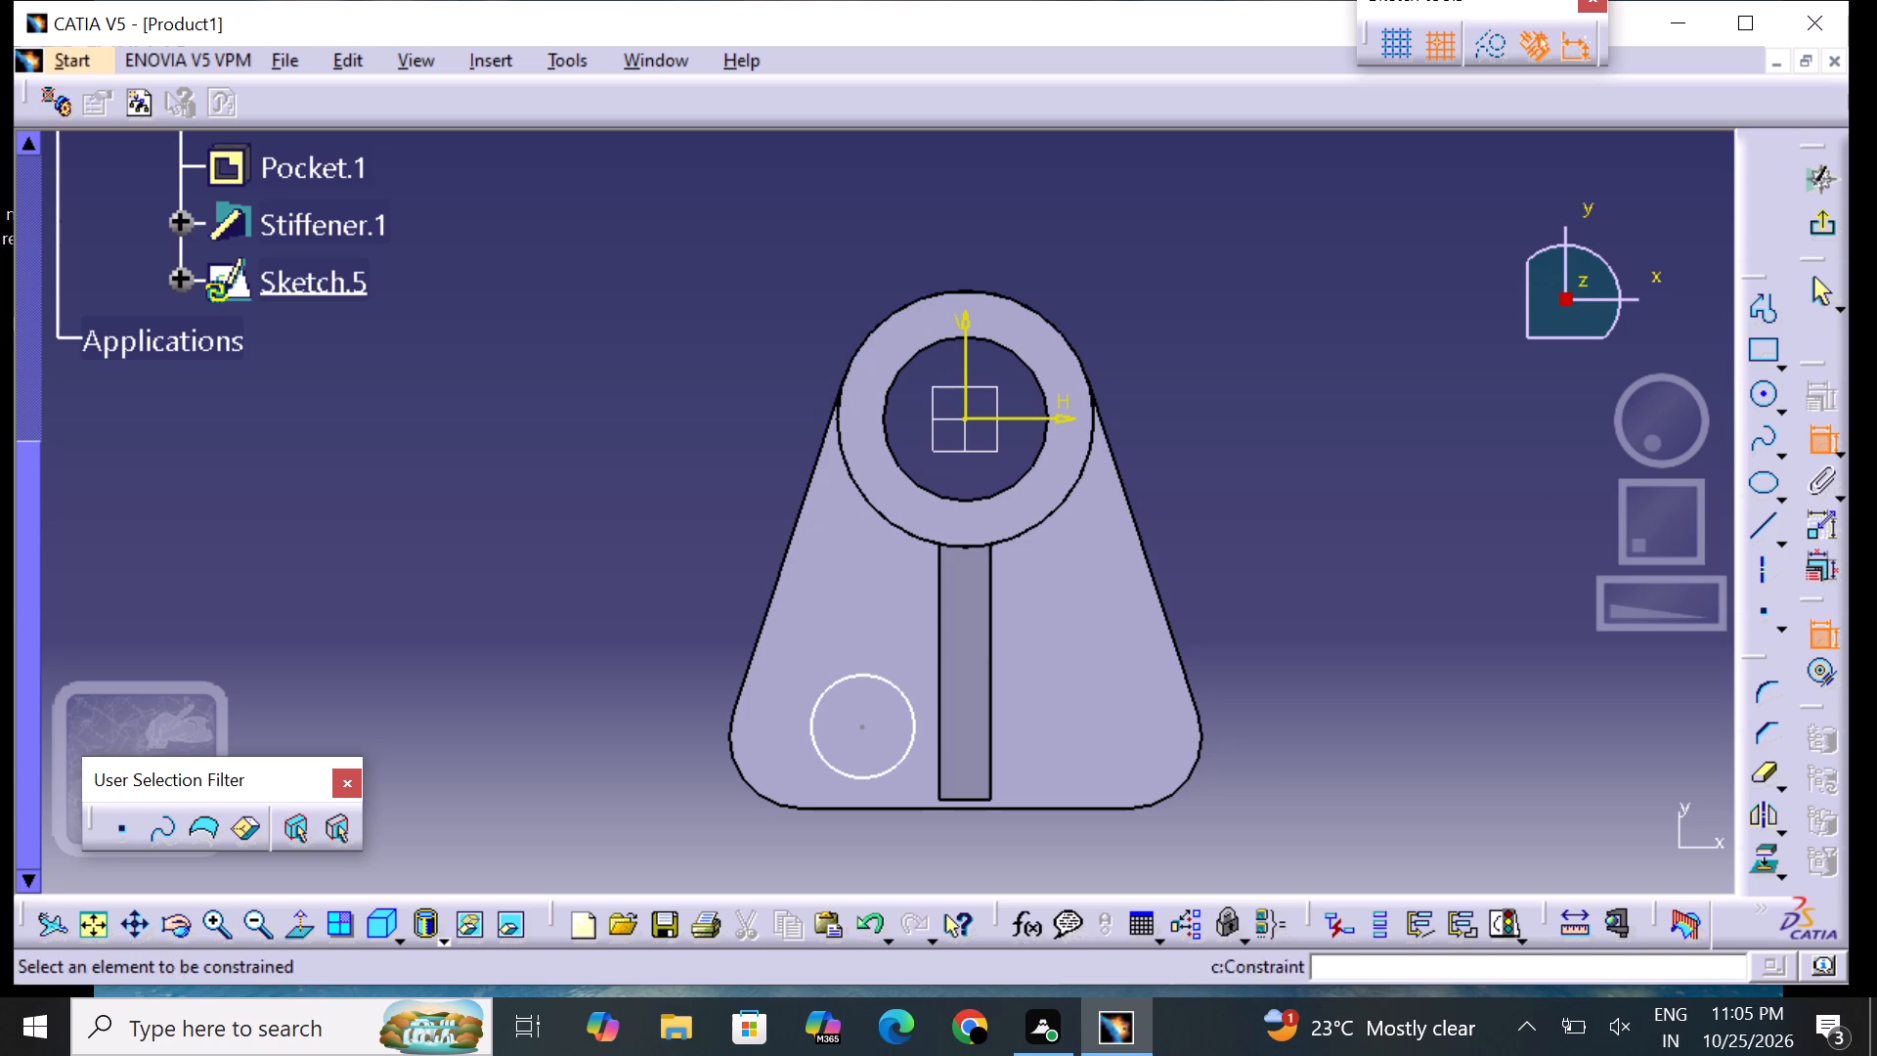
click(1016, 417)
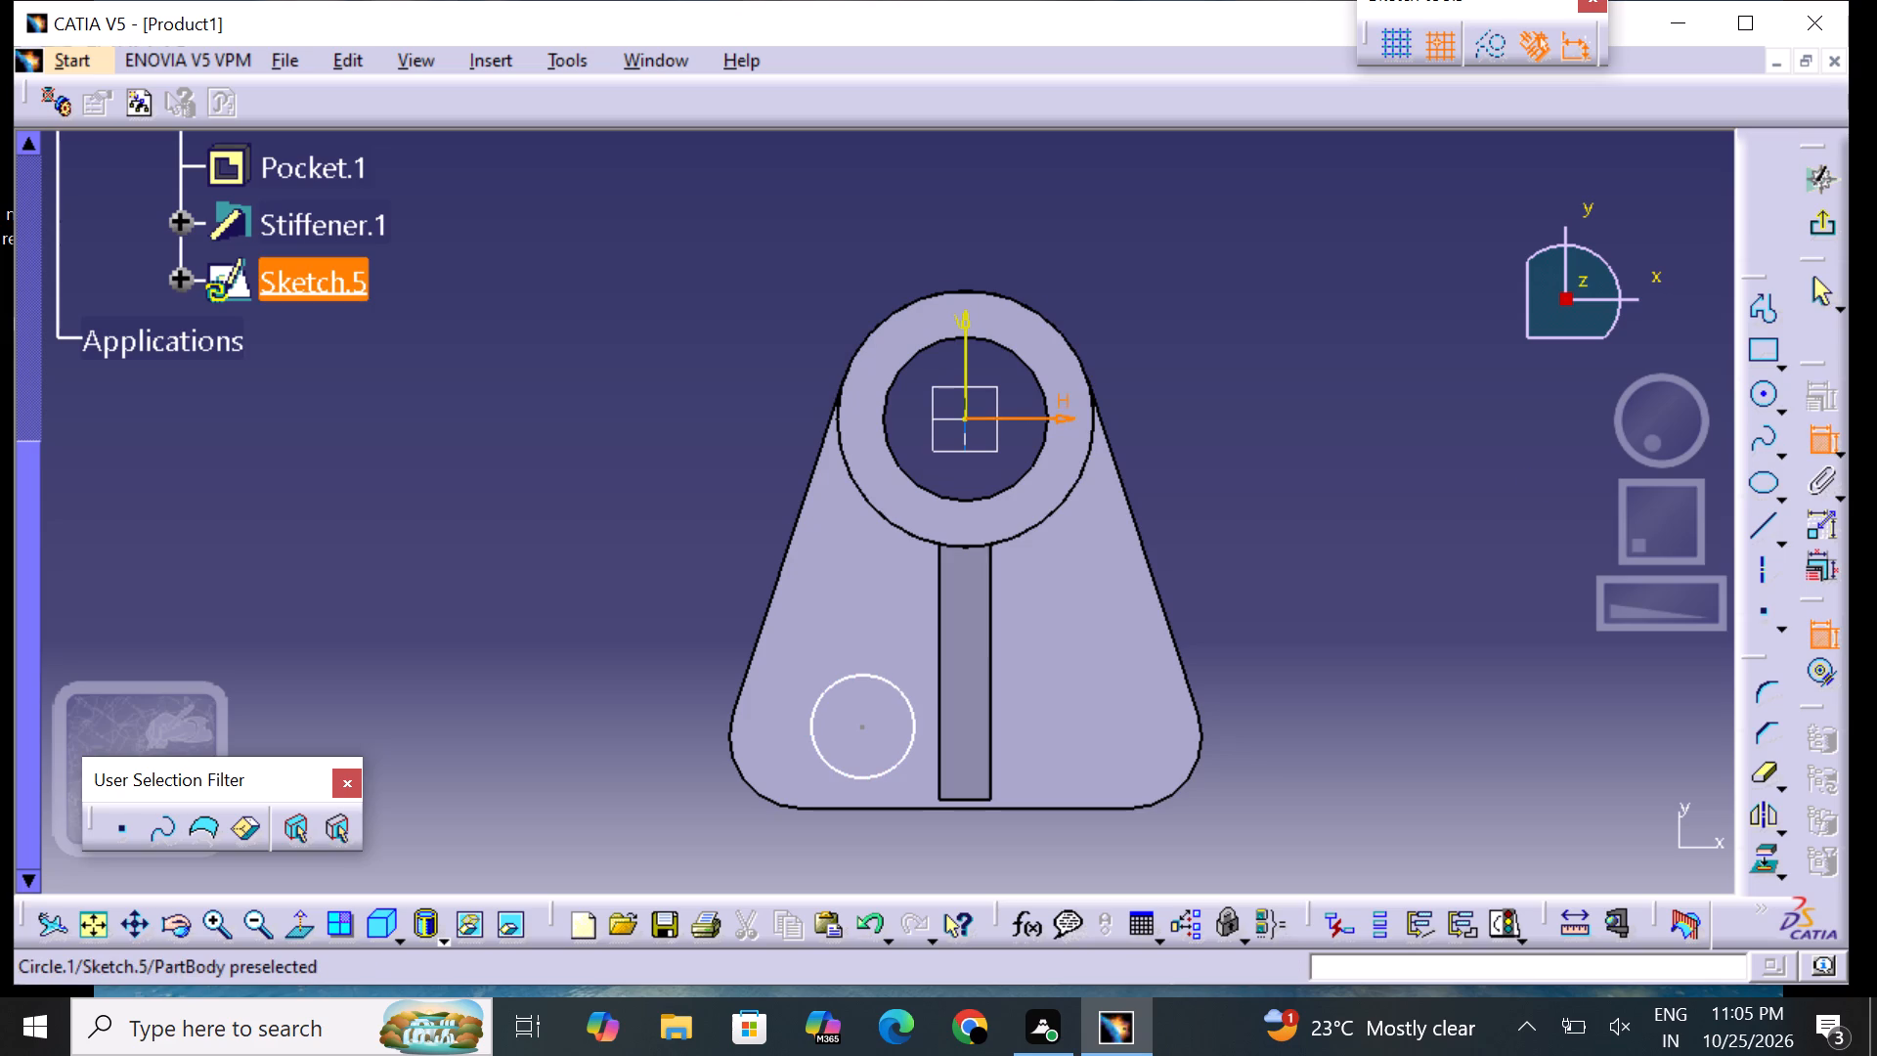
click(863, 731)
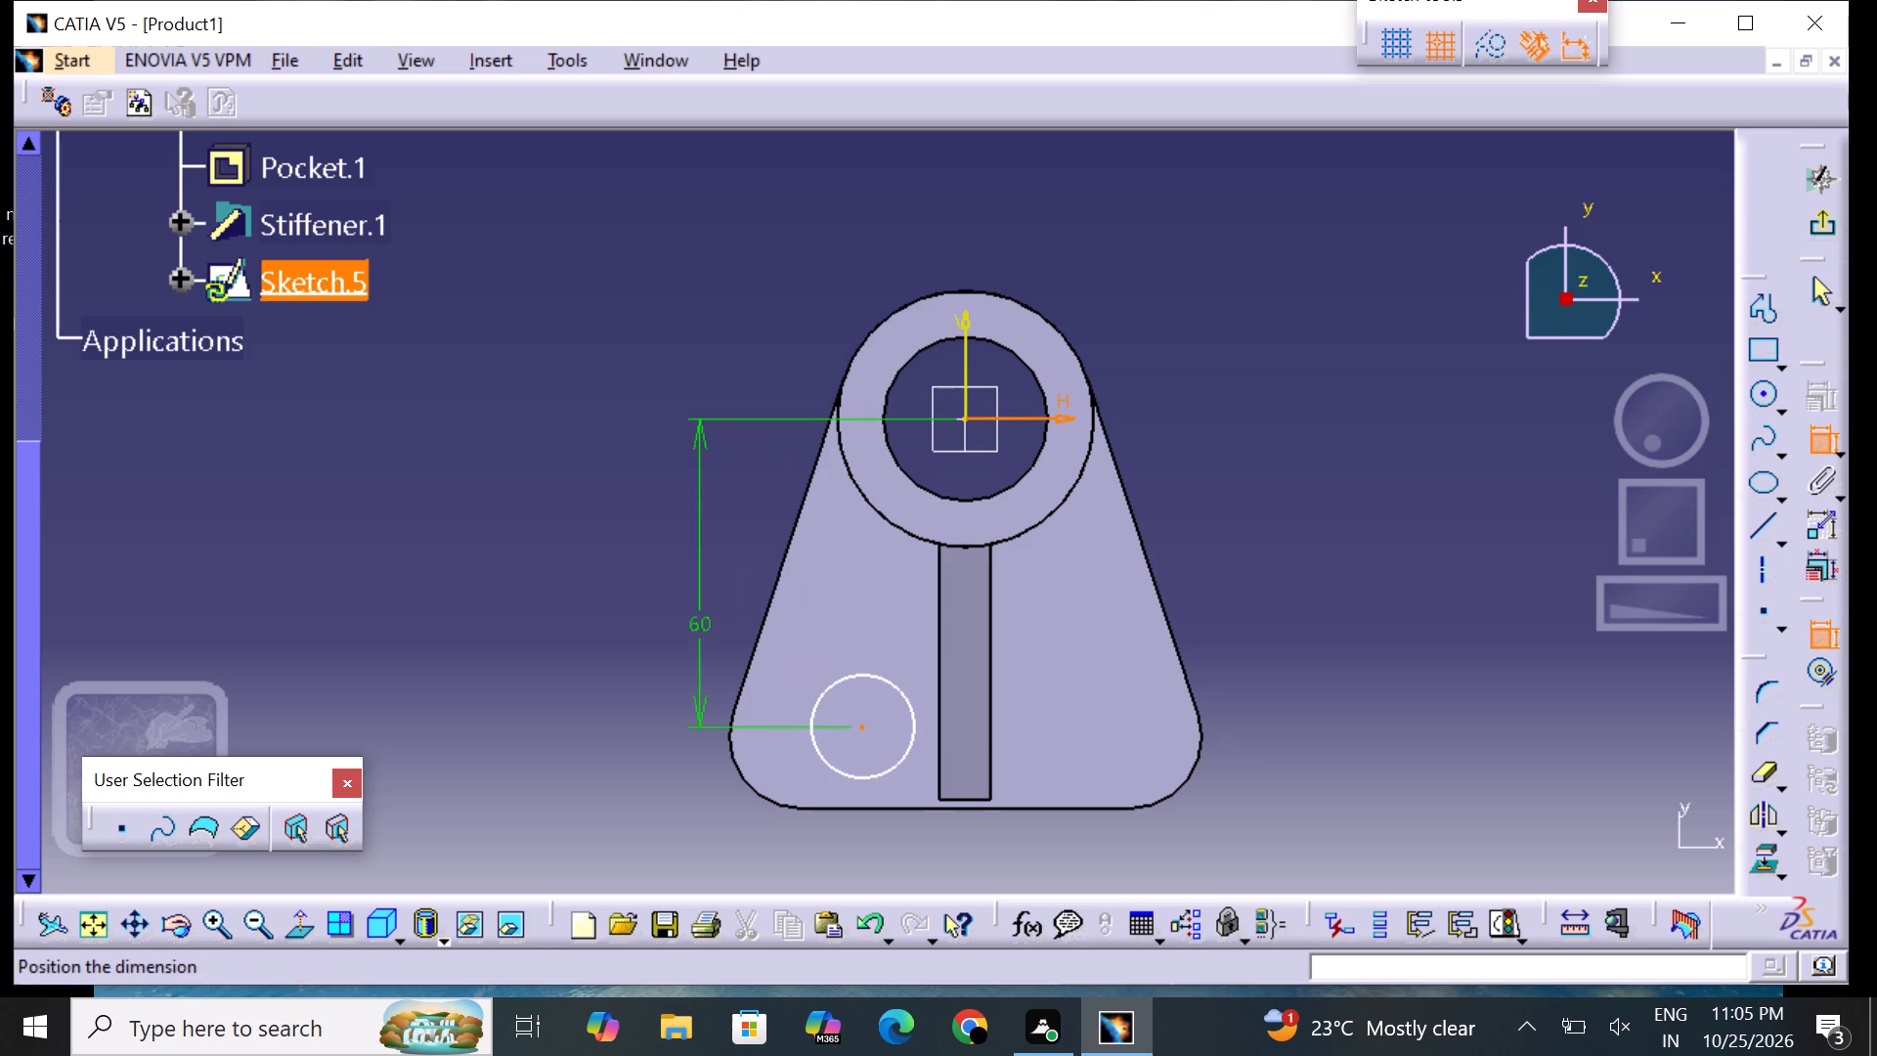
click(683, 568)
double_click(683, 568)
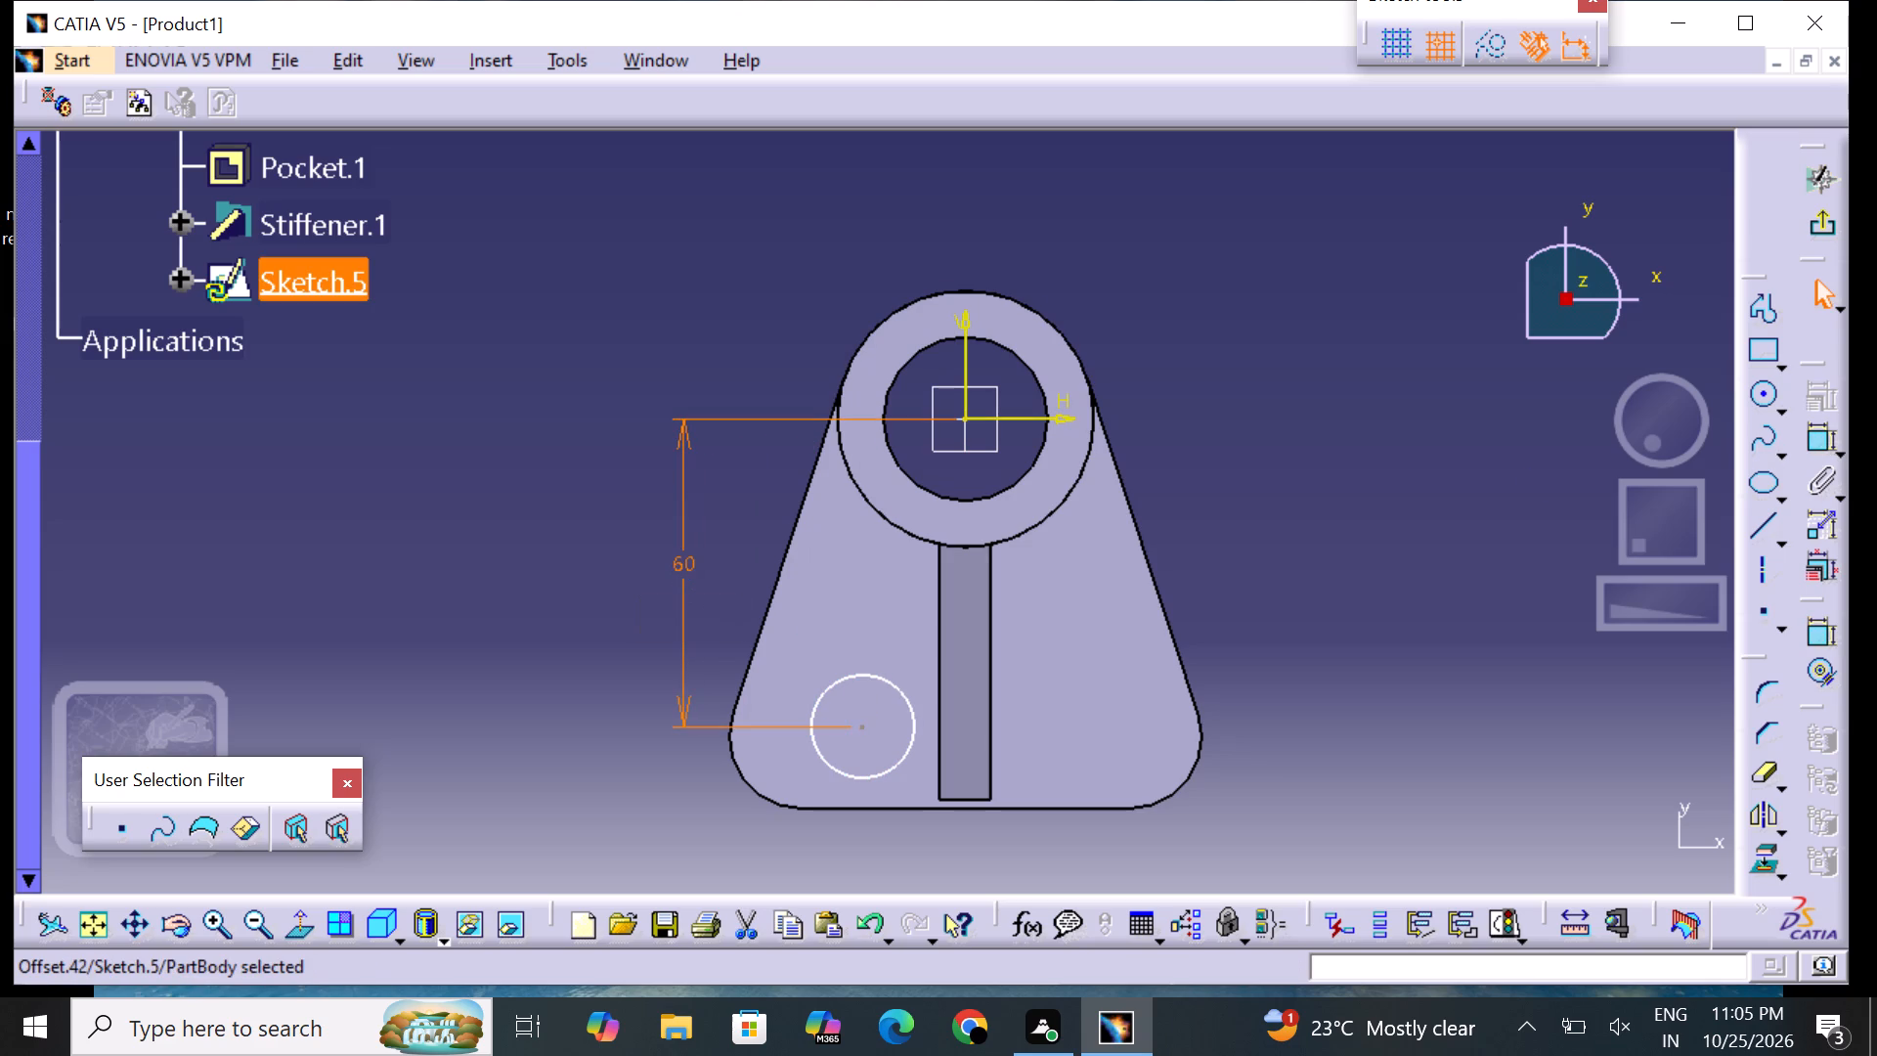
double_click(683, 568)
key(BackSpace)
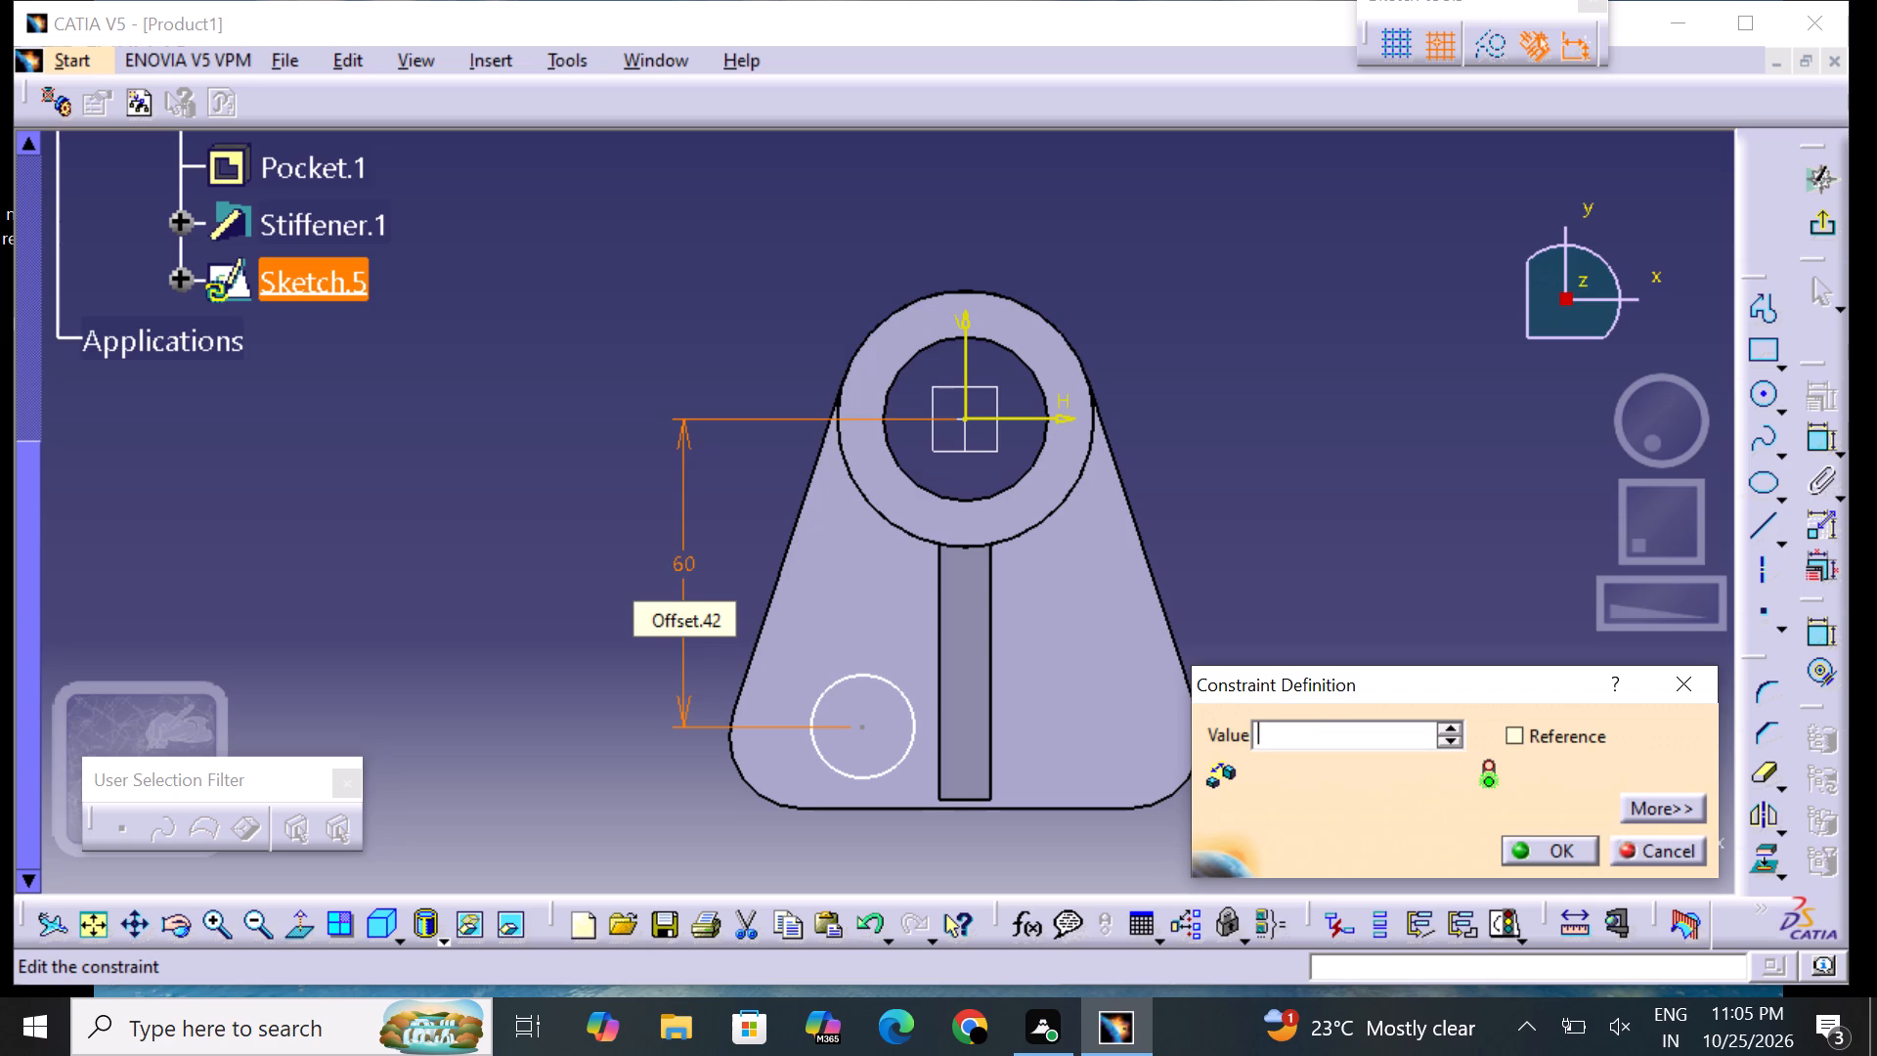
text(62)
key(Return)
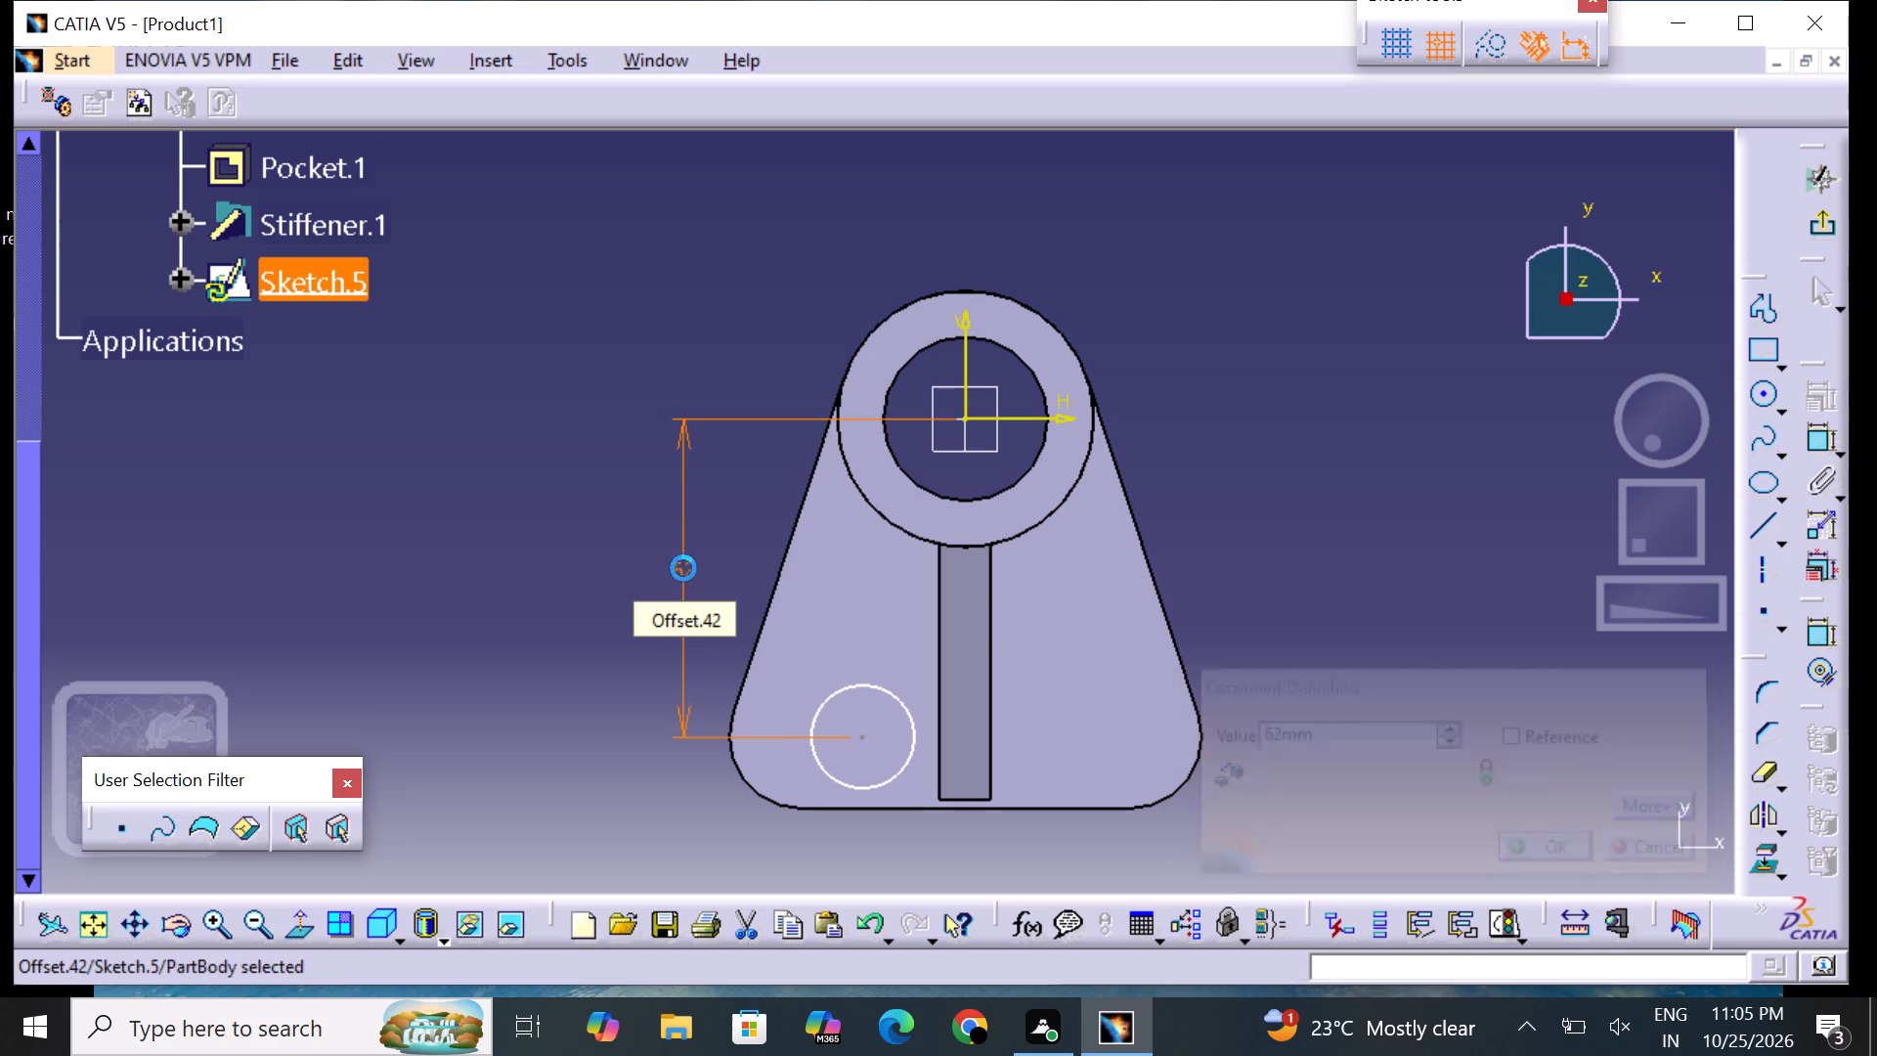
click(539, 656)
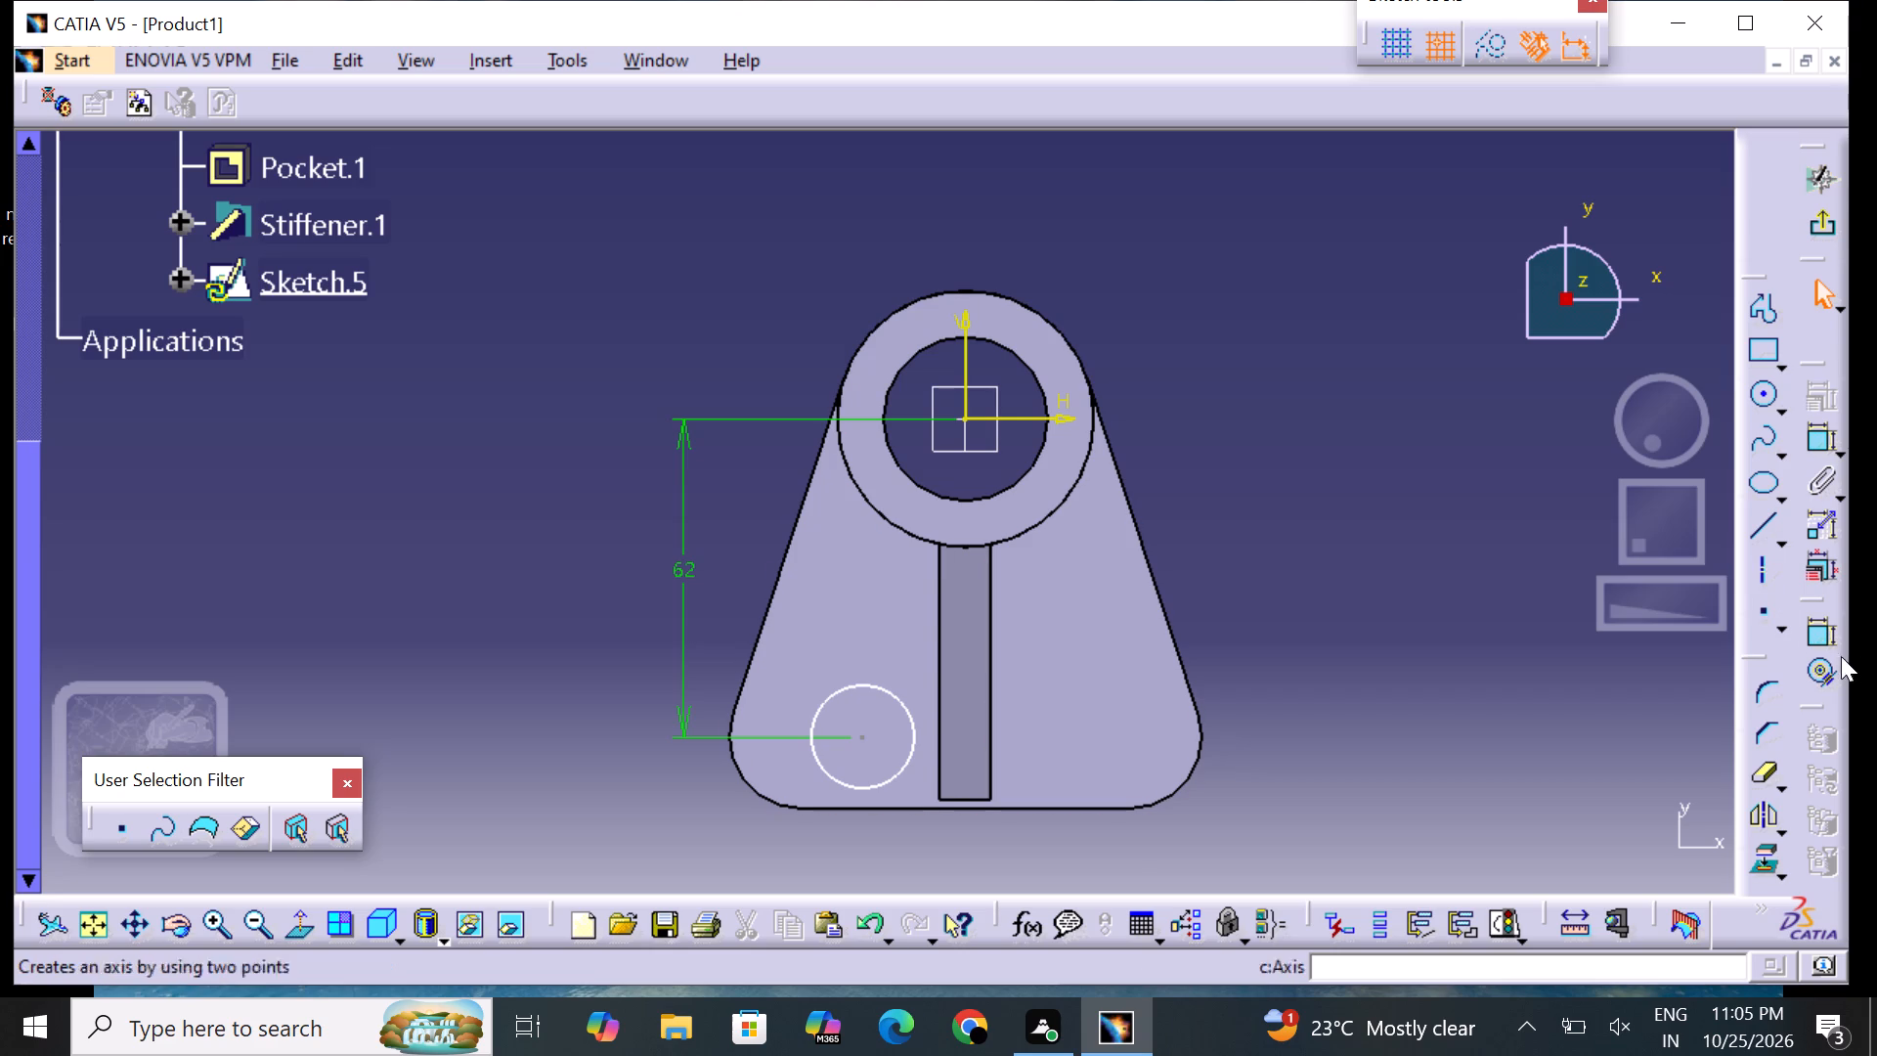
Dimension the diameter of the circle on the negative H side of the stiffener.
click(1813, 636)
click(829, 774)
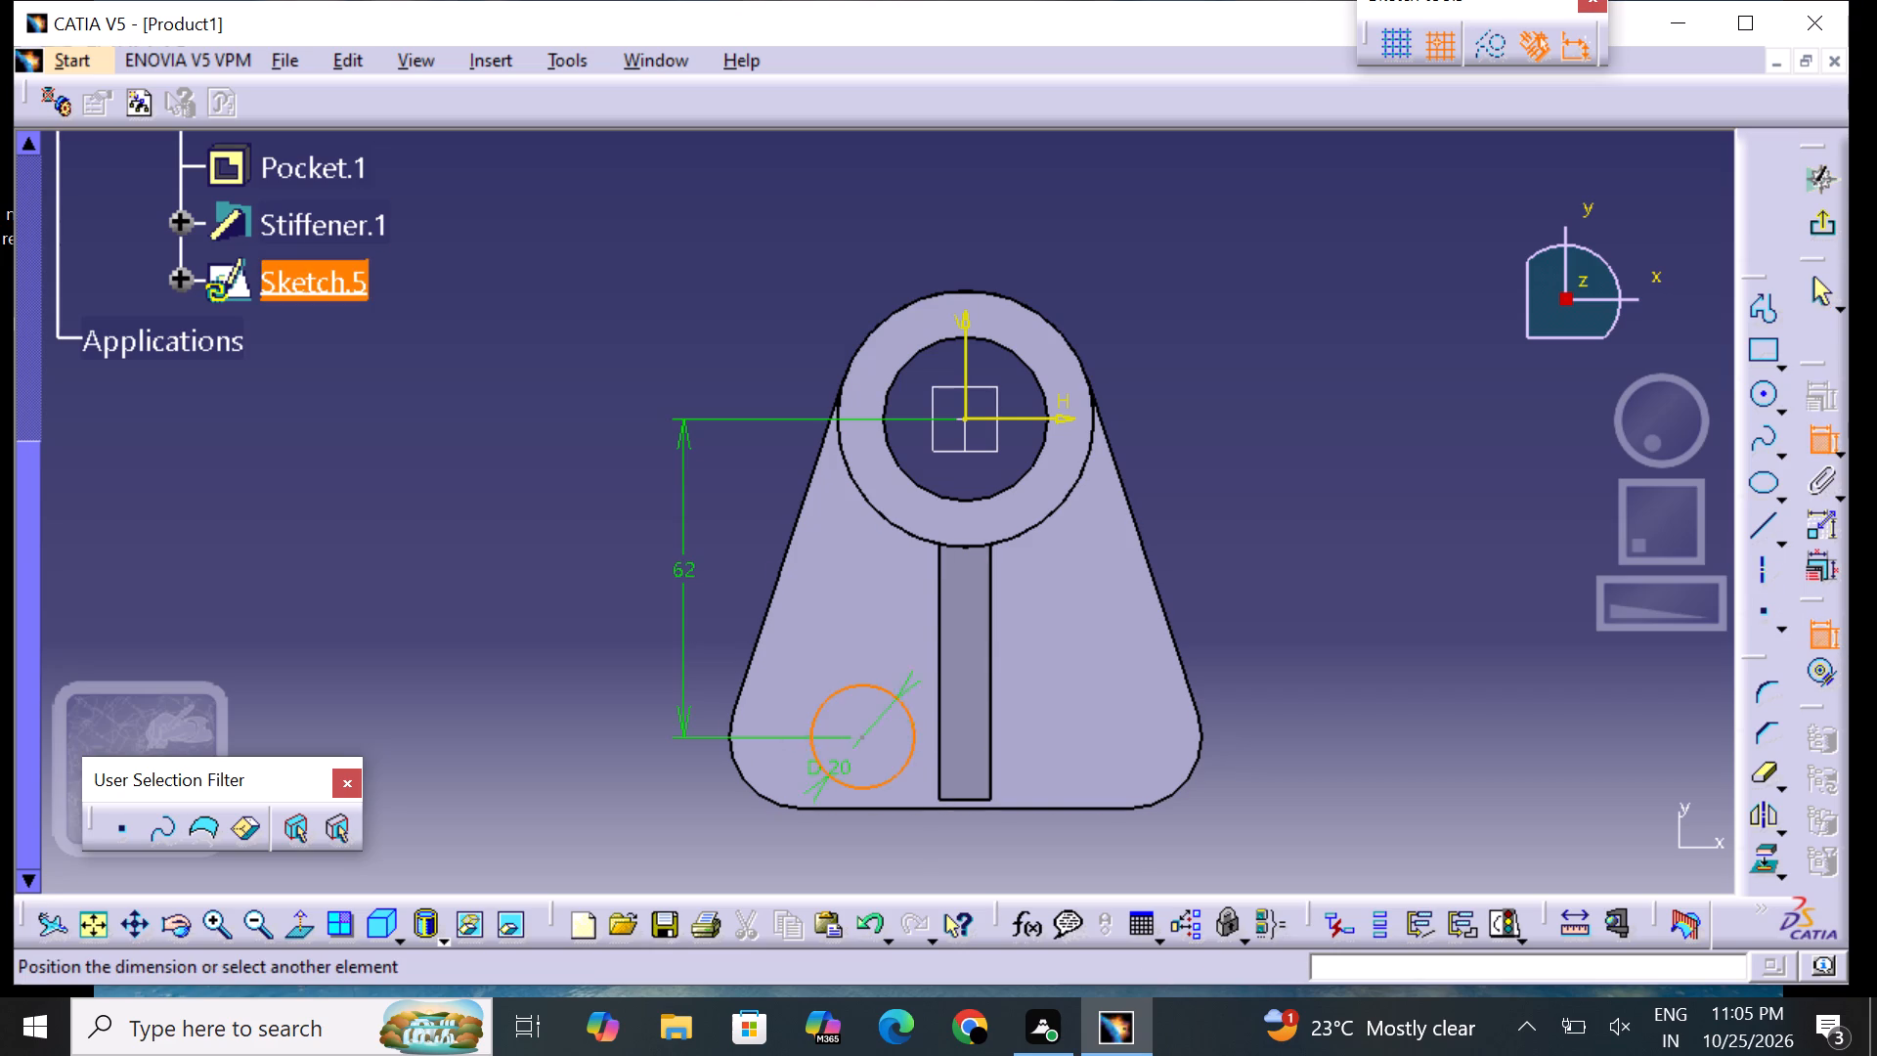
click(657, 802)
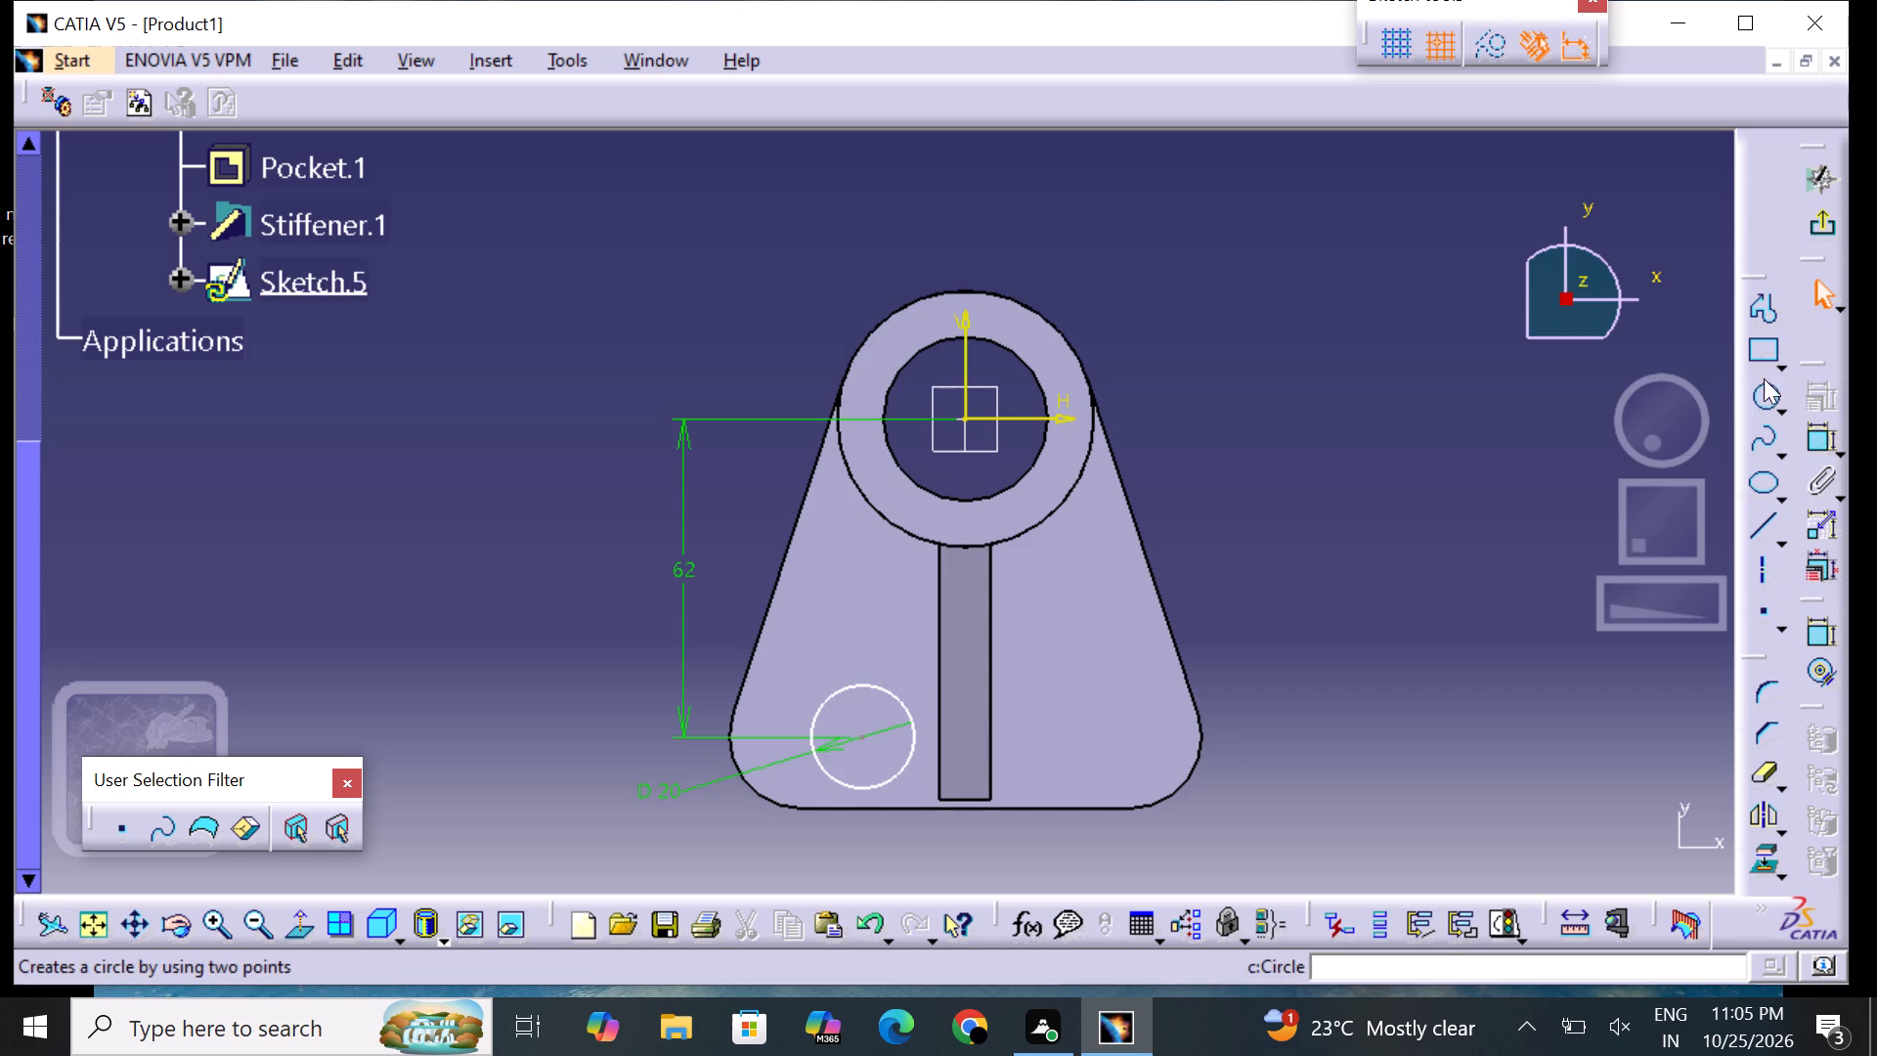
Sketch a second circle about 20 mm in diameter centred at about (30, -60) mm across the stiffener, and dimension its diameter.
click(1754, 394)
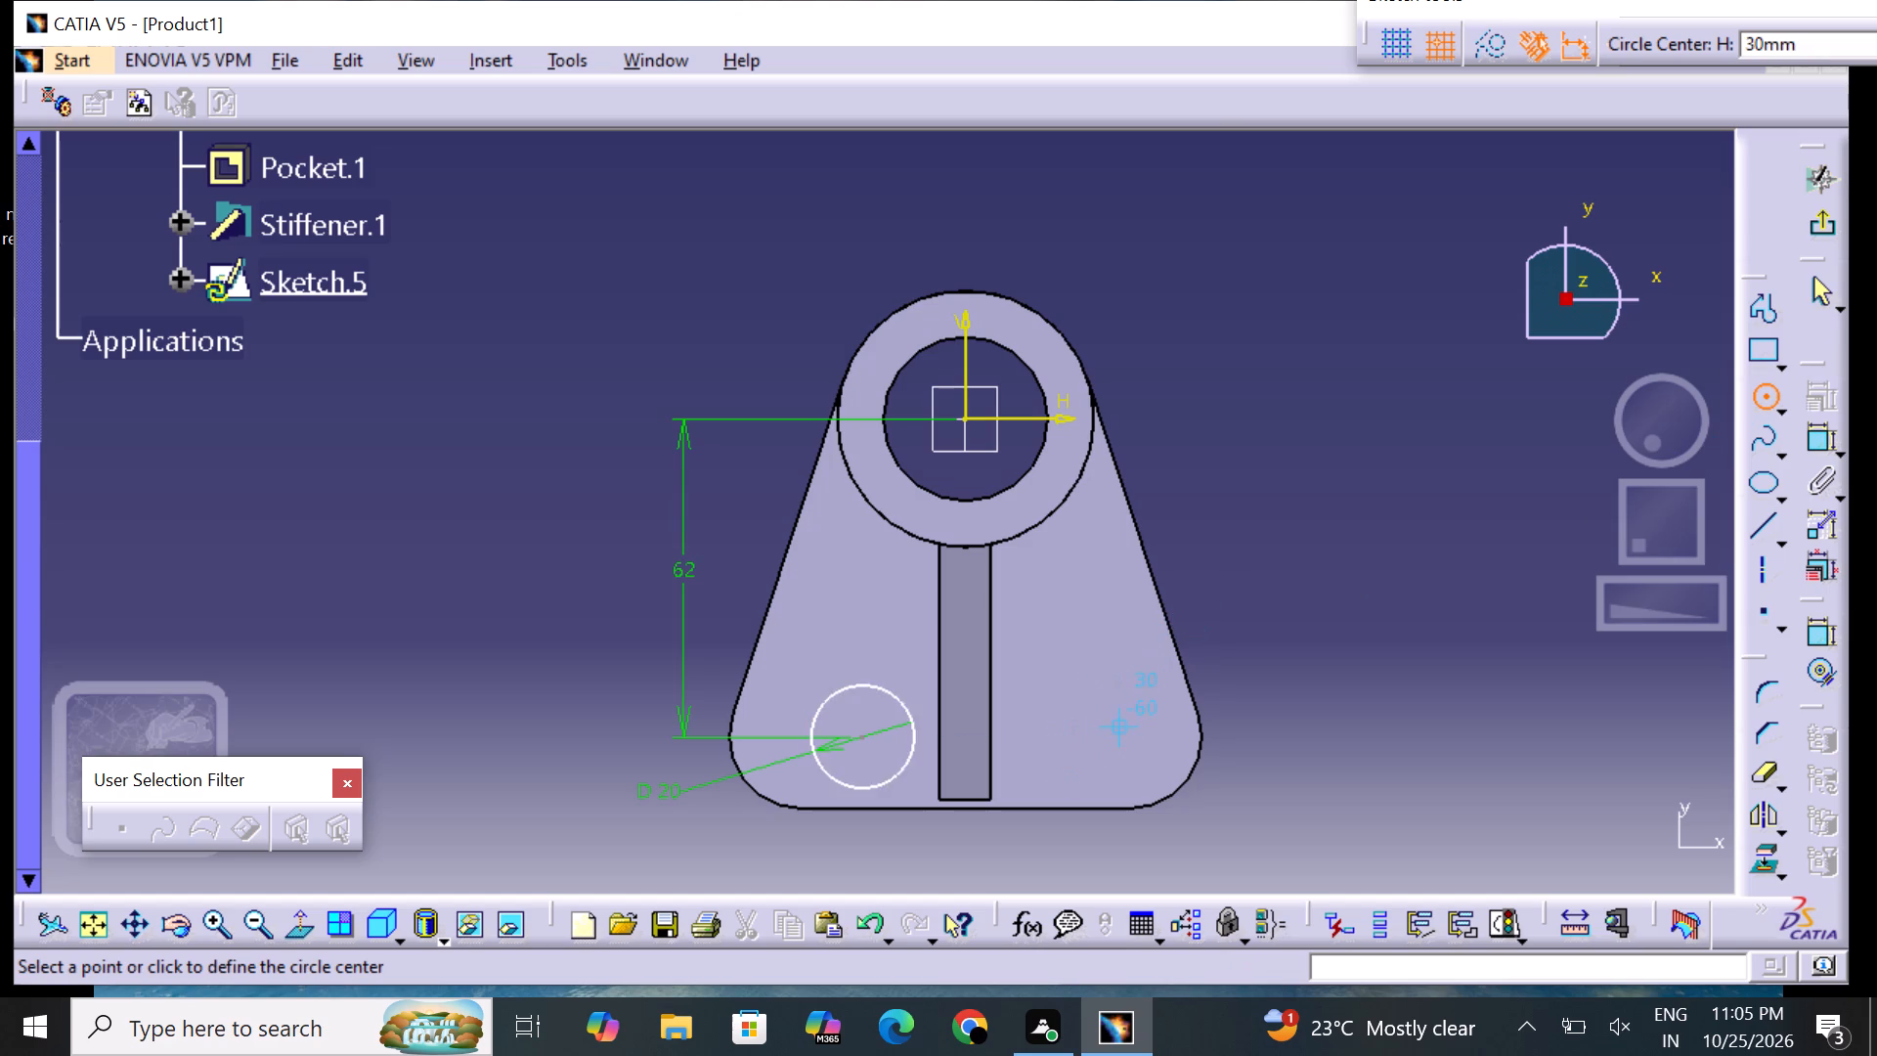
click(1111, 743)
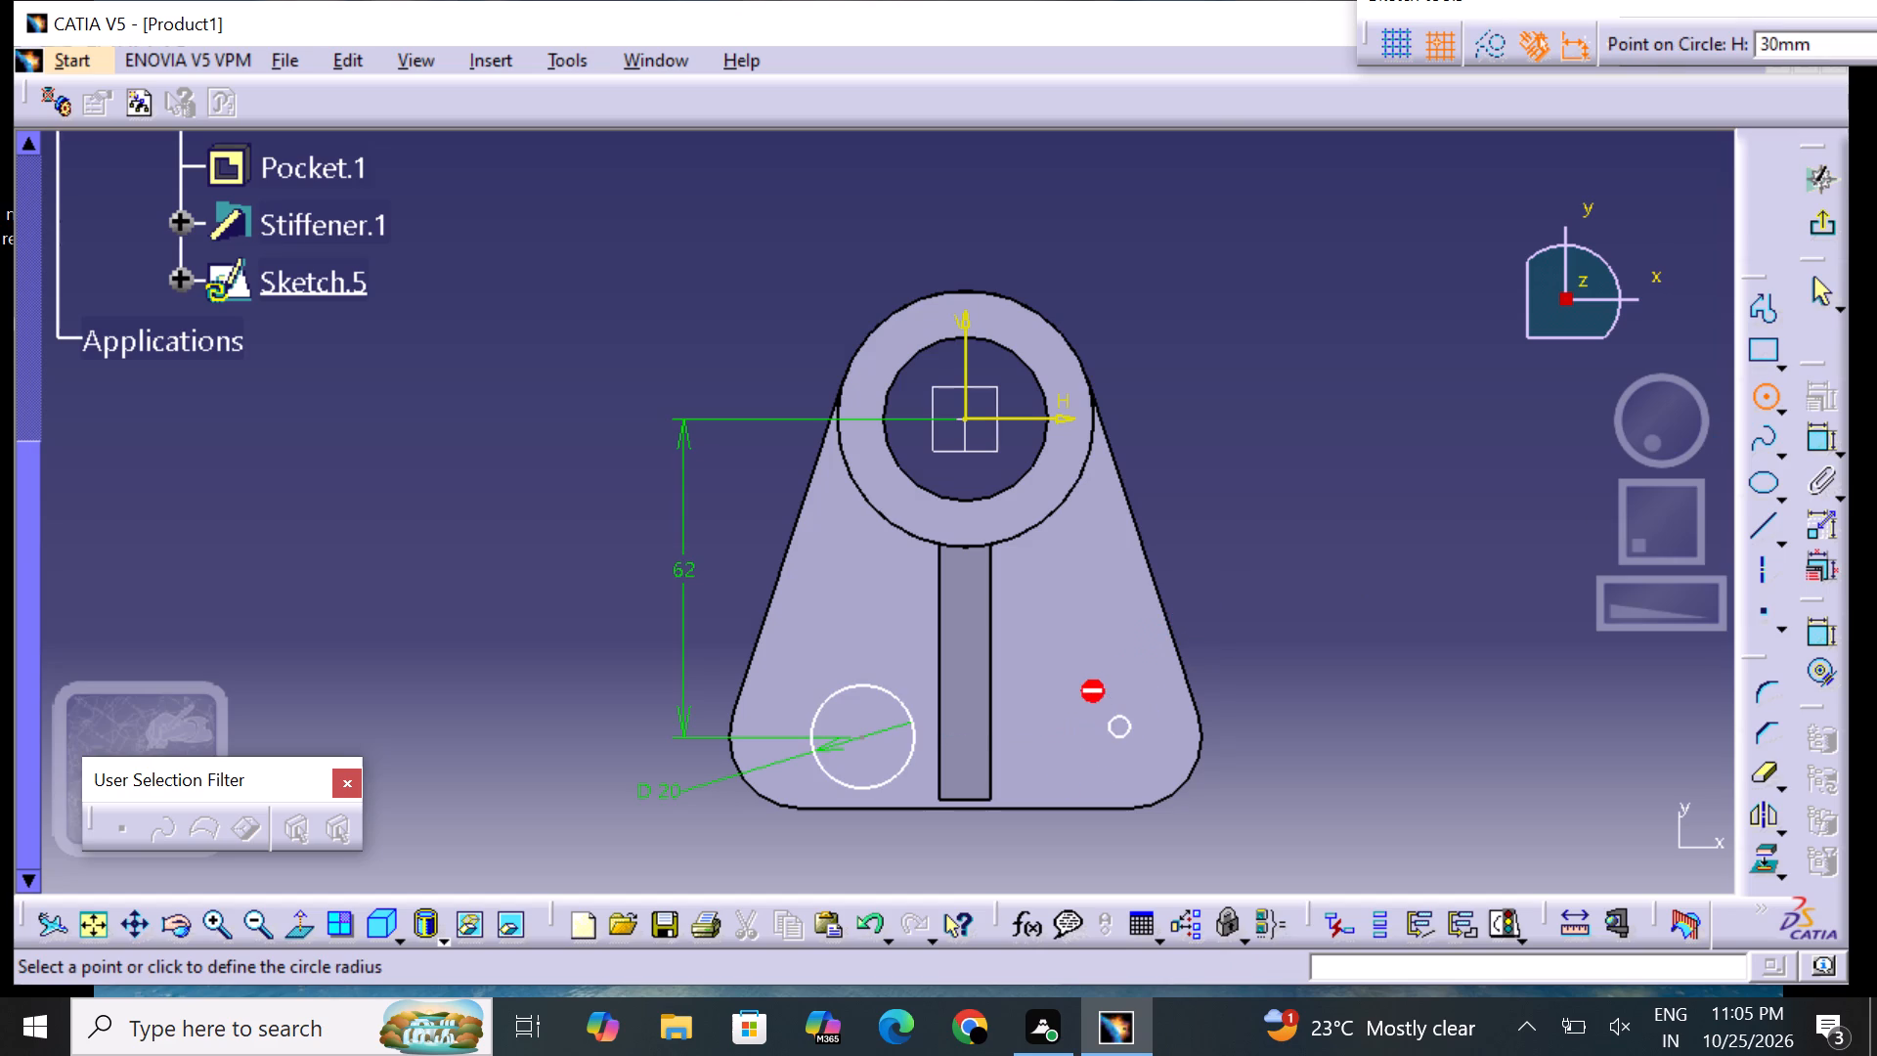
click(1112, 671)
click(1408, 608)
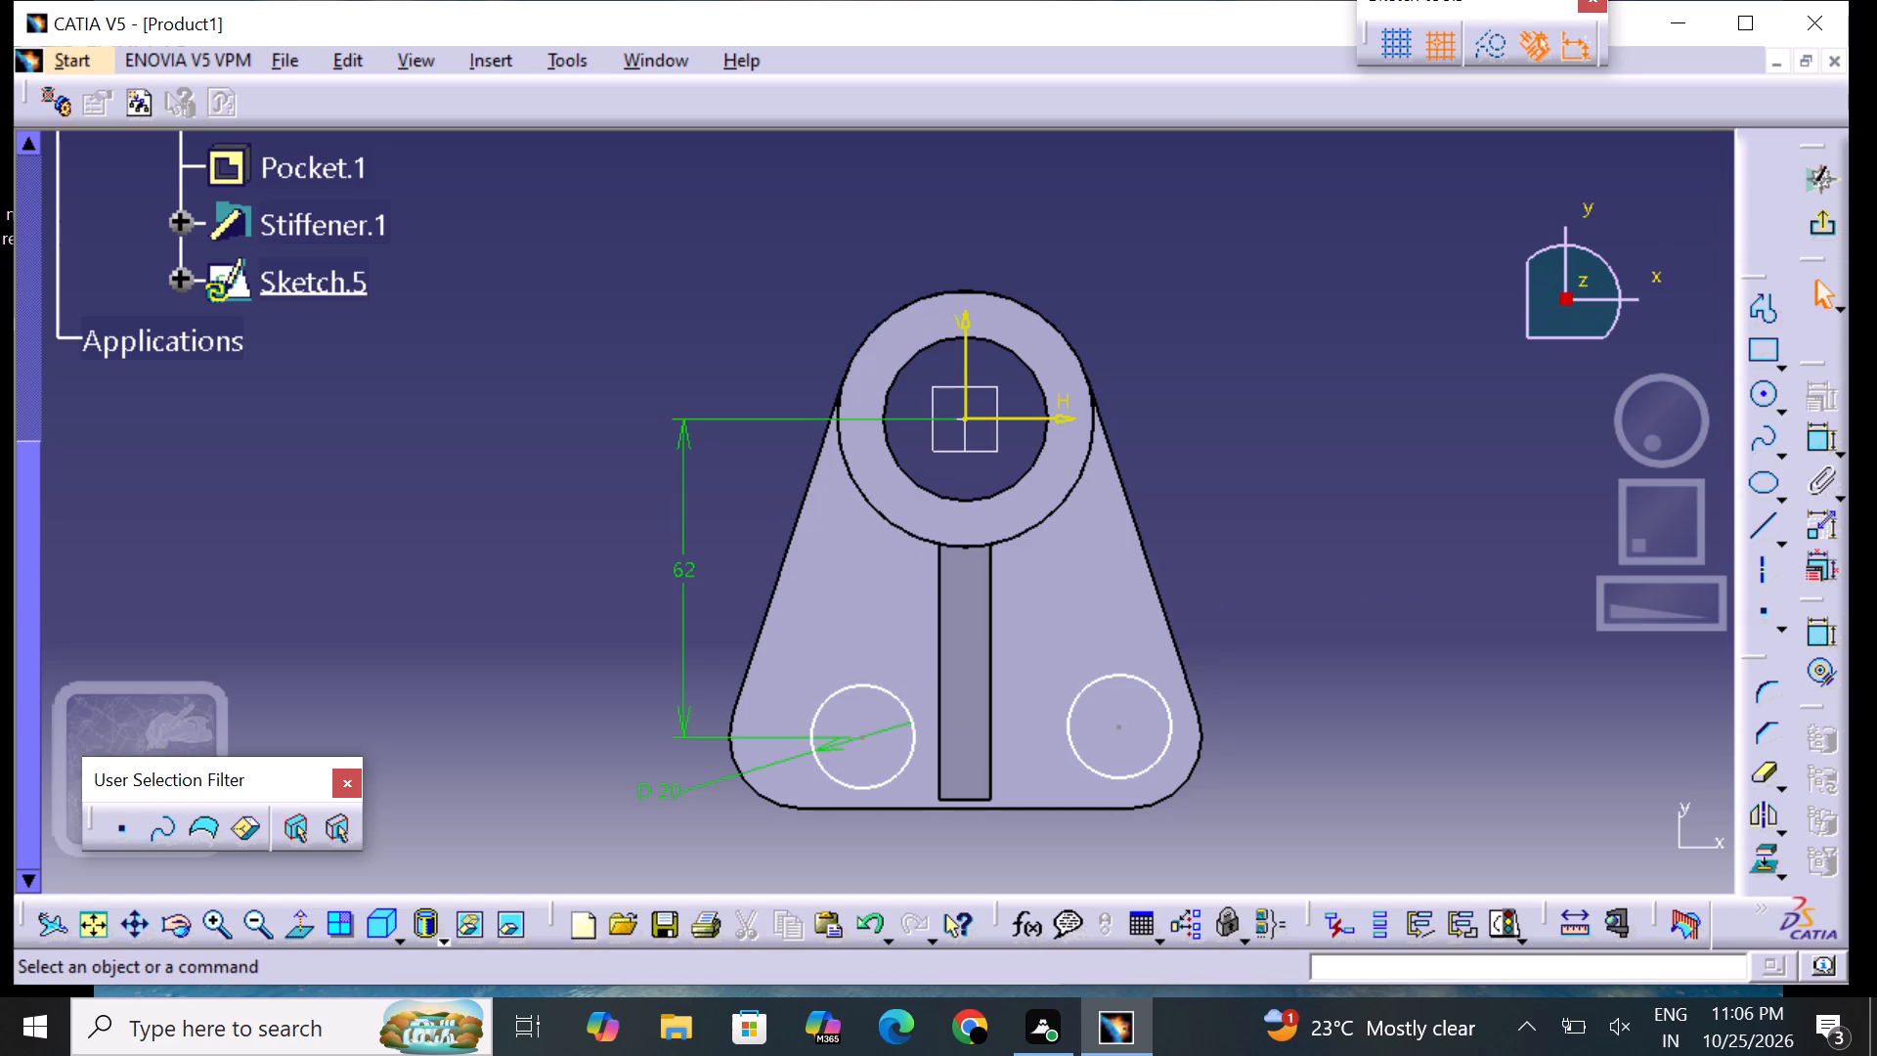
click(1817, 440)
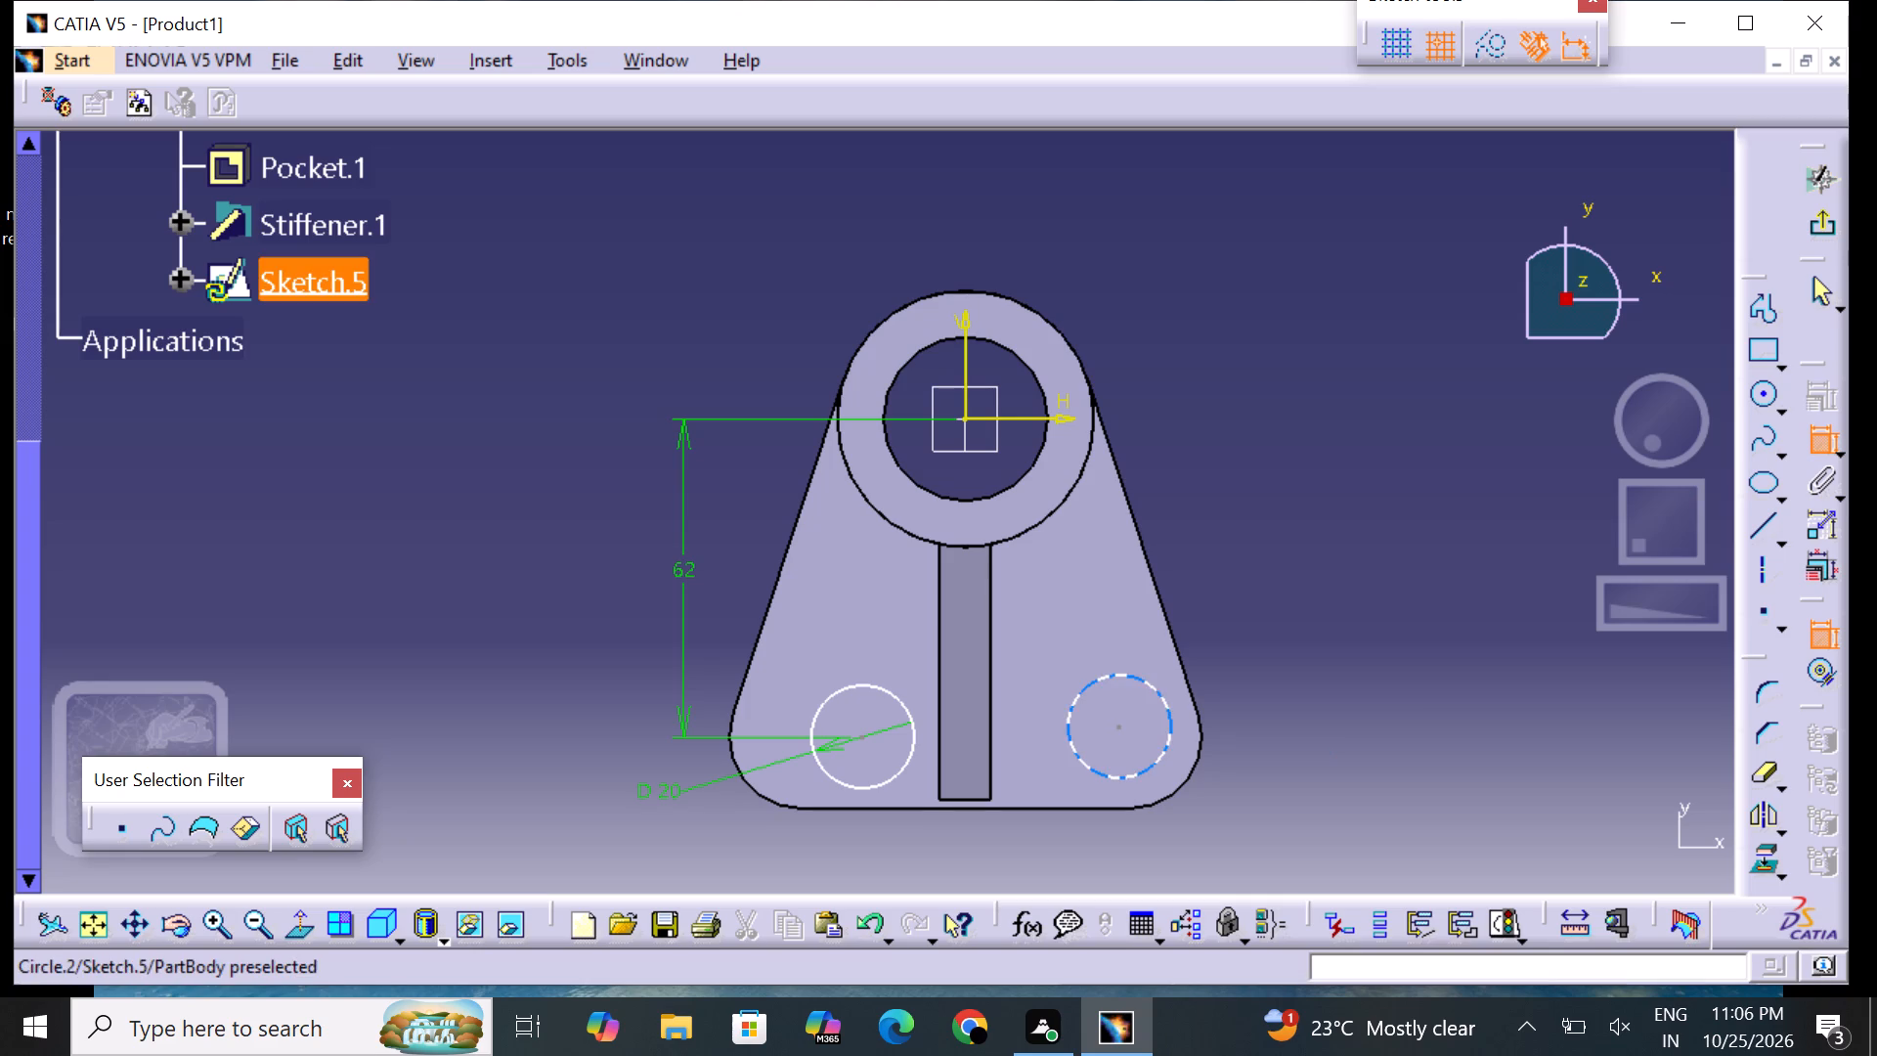
click(1170, 736)
click(1255, 724)
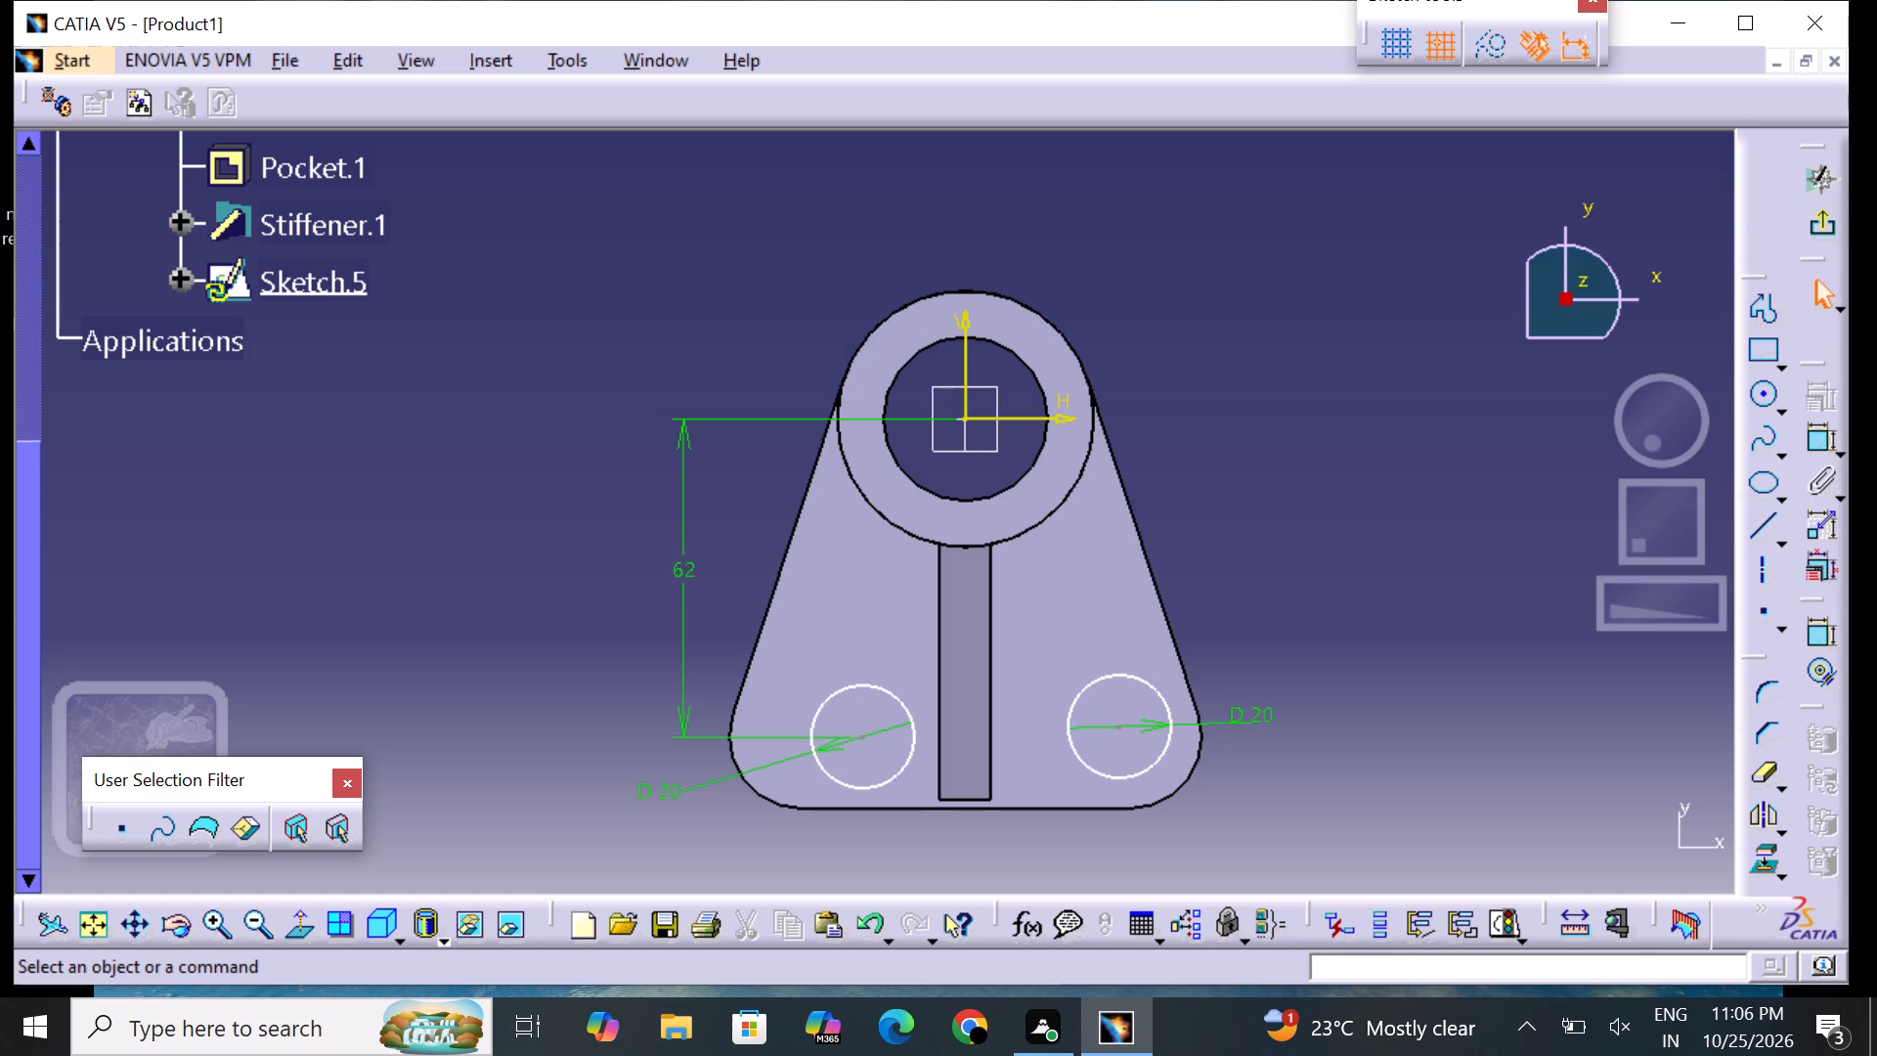
Dimension the distance between the two circles' centres.
click(1817, 644)
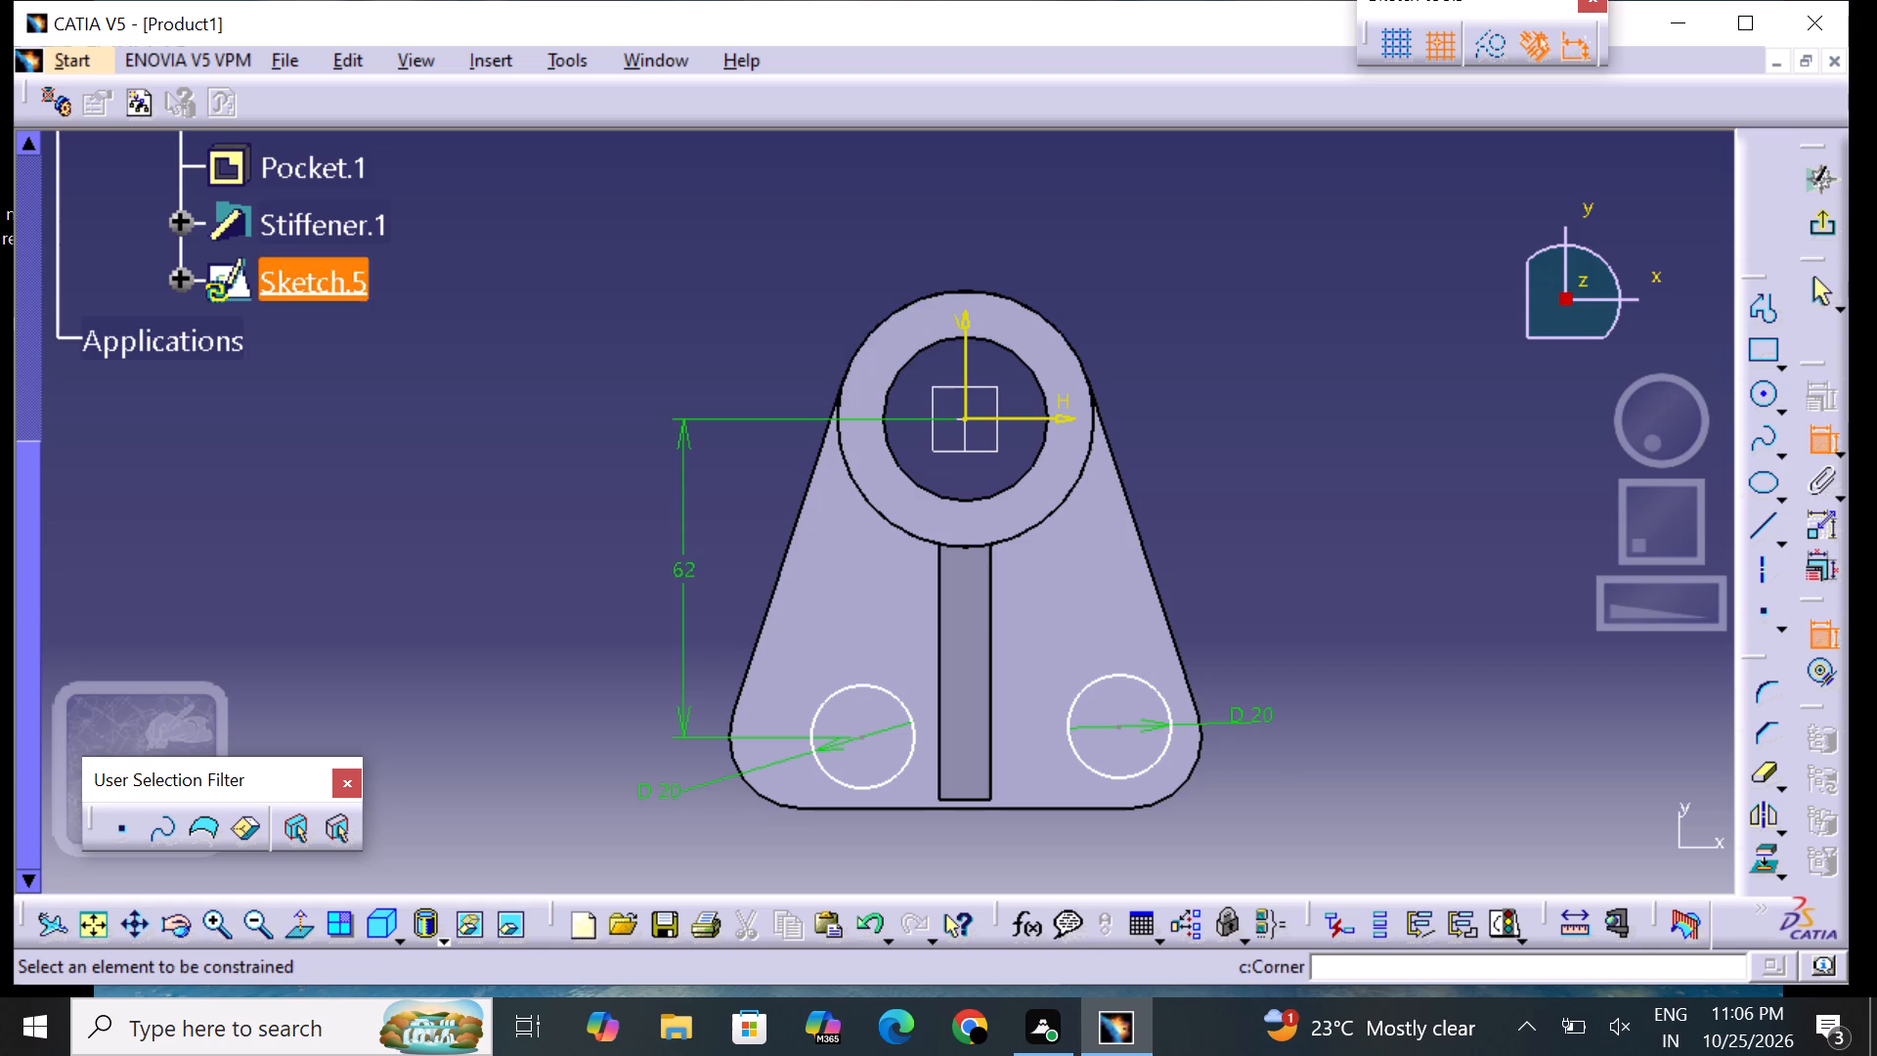
click(867, 738)
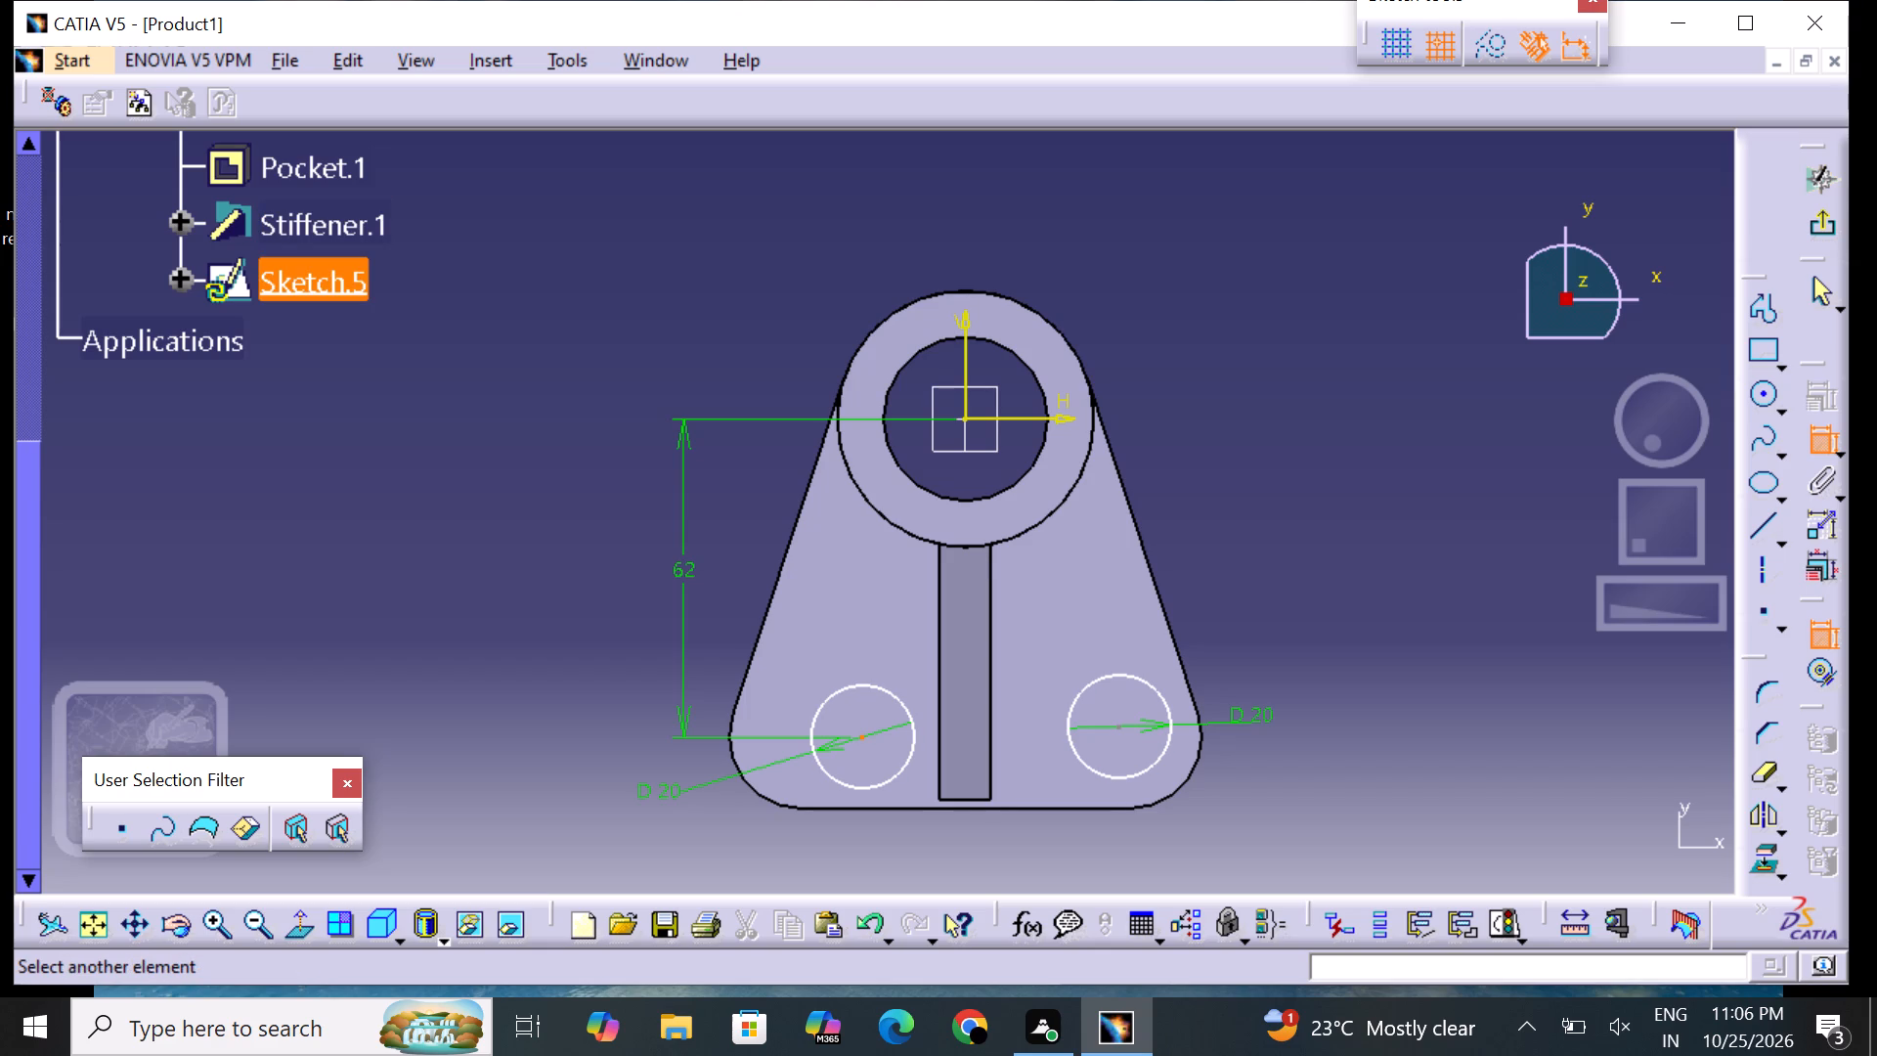
click(1122, 723)
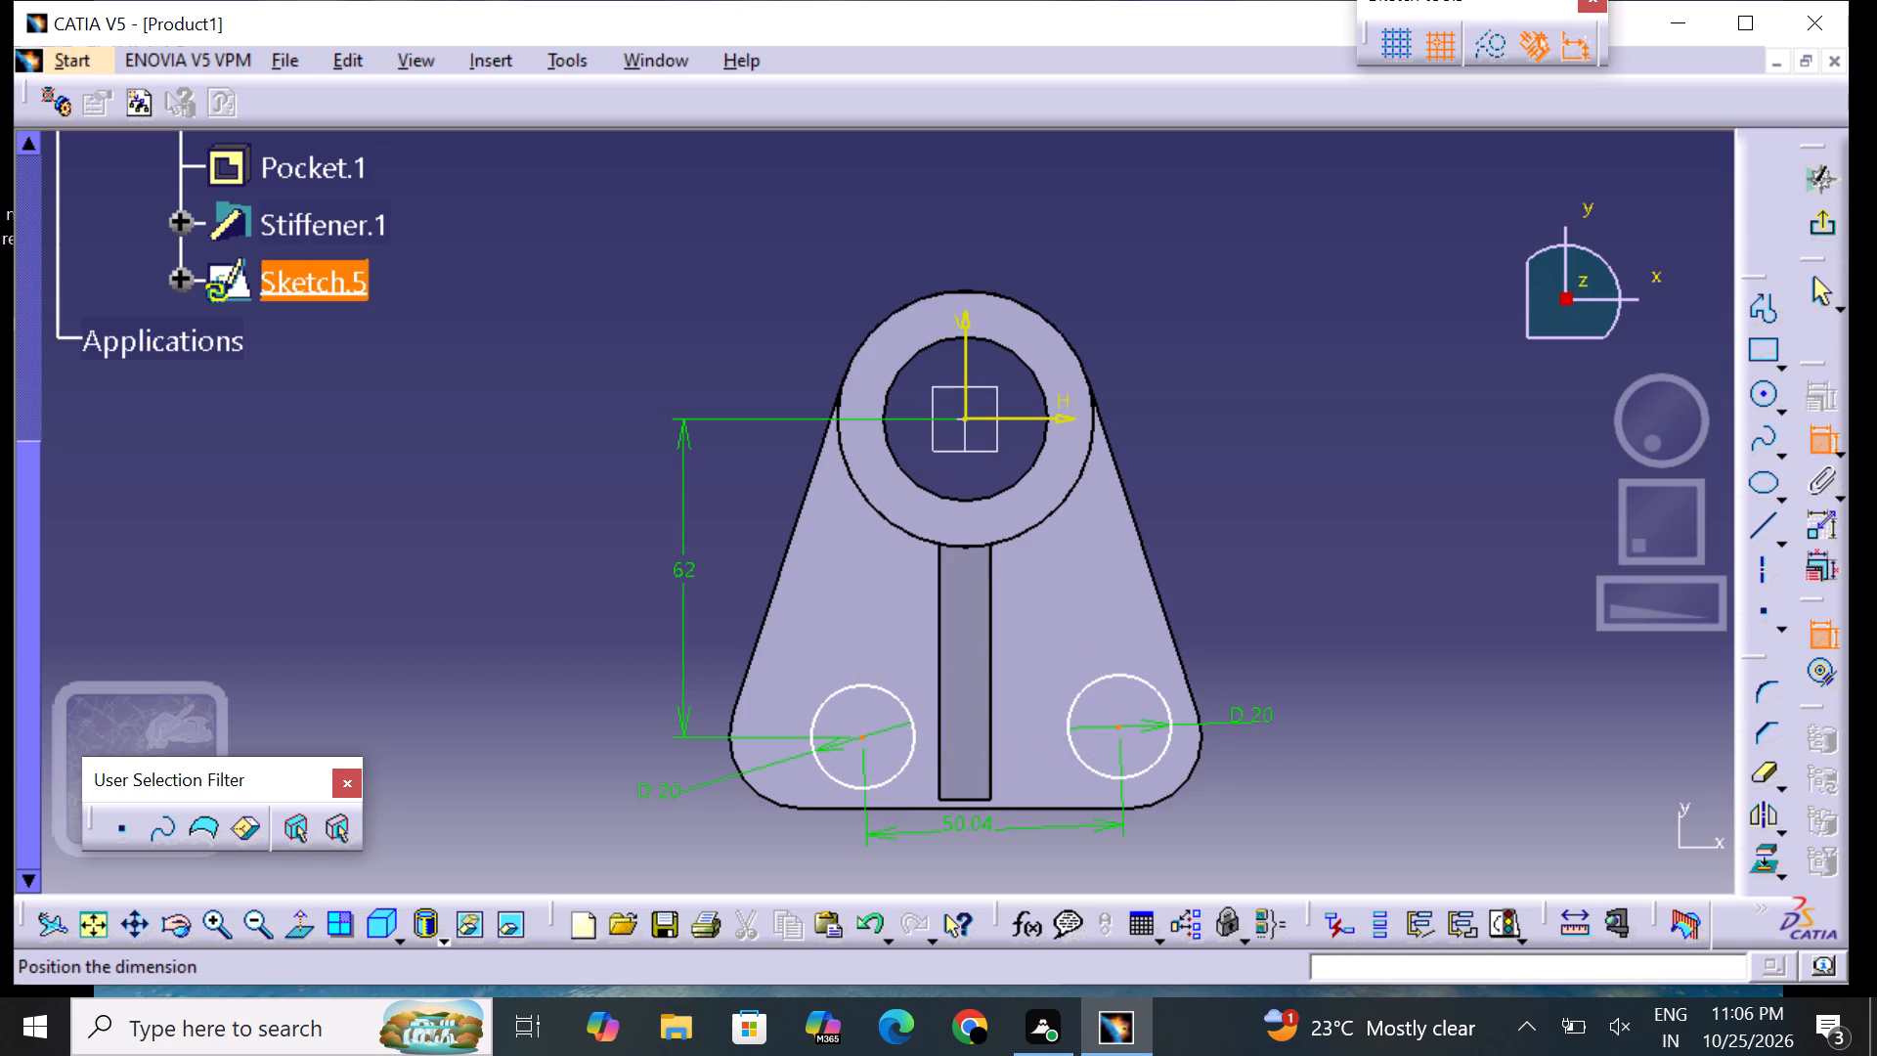
click(977, 859)
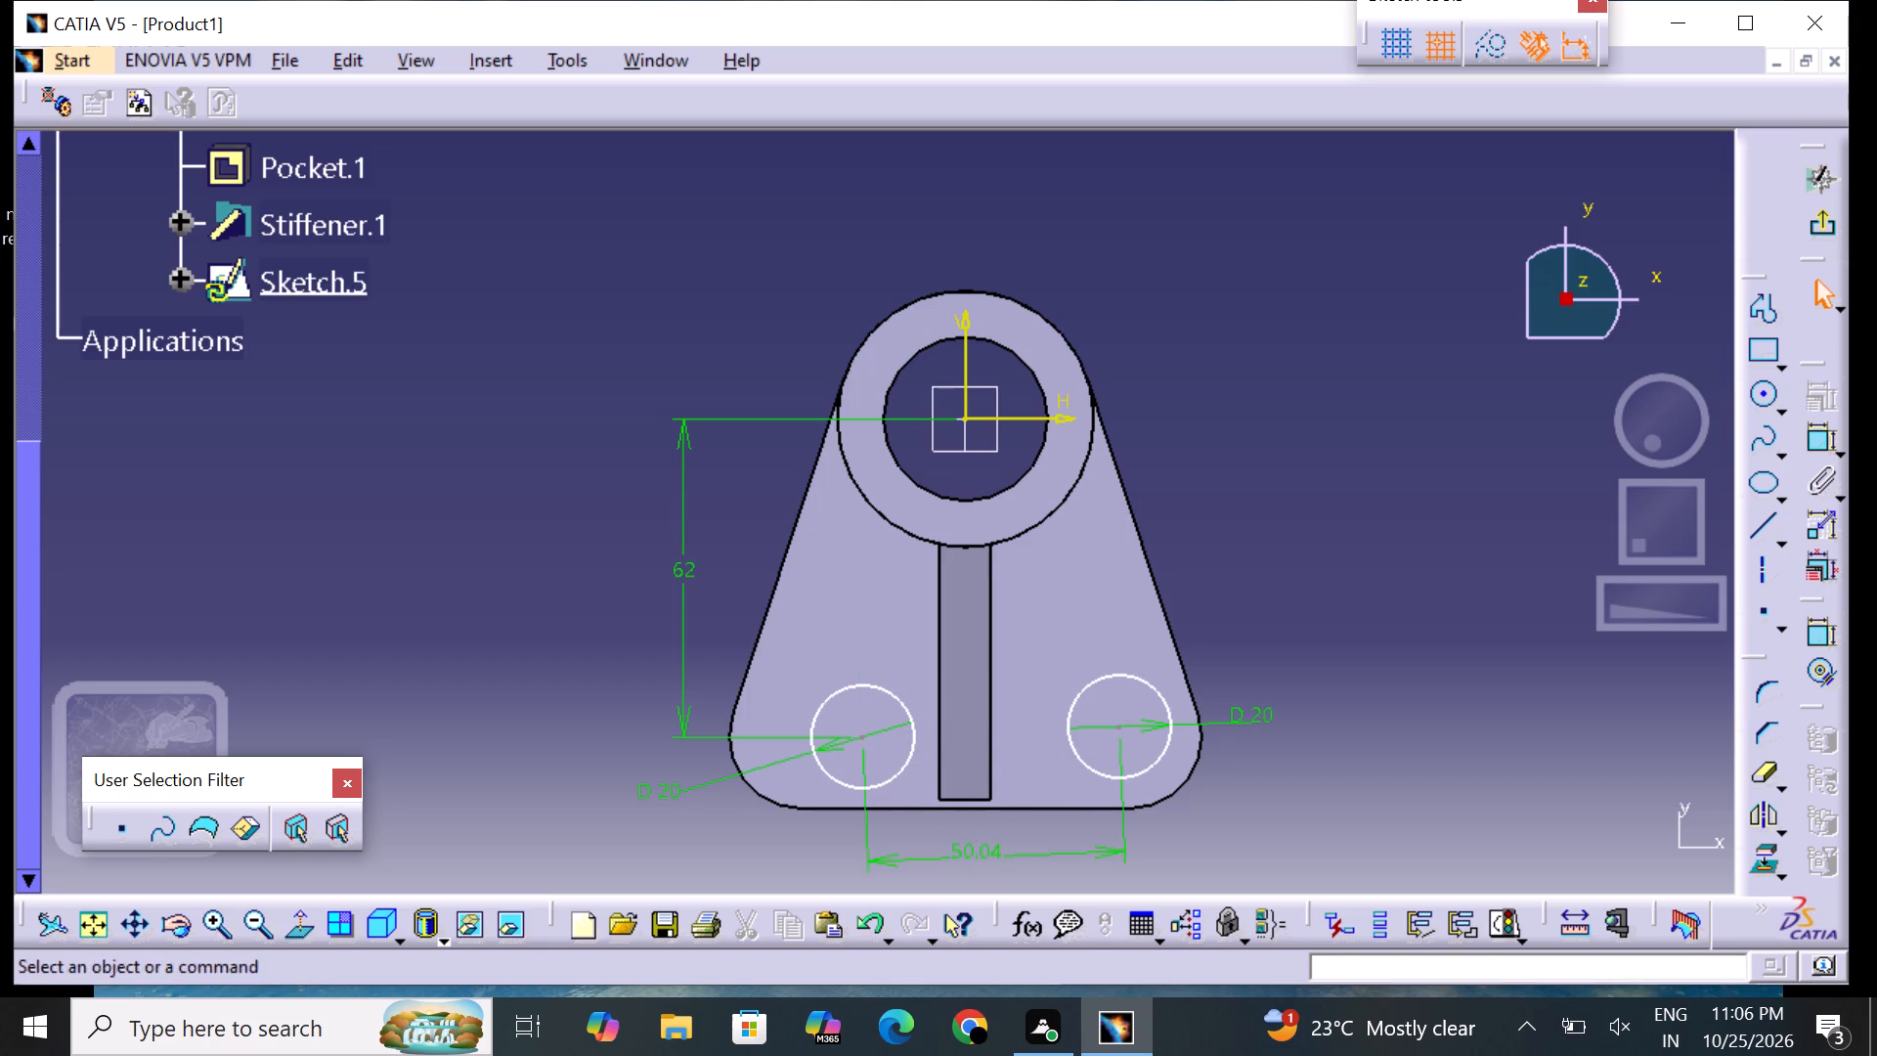
Constrain the centres of the two 20 mm circles symmetric about the vertical sketch axis.
click(1814, 638)
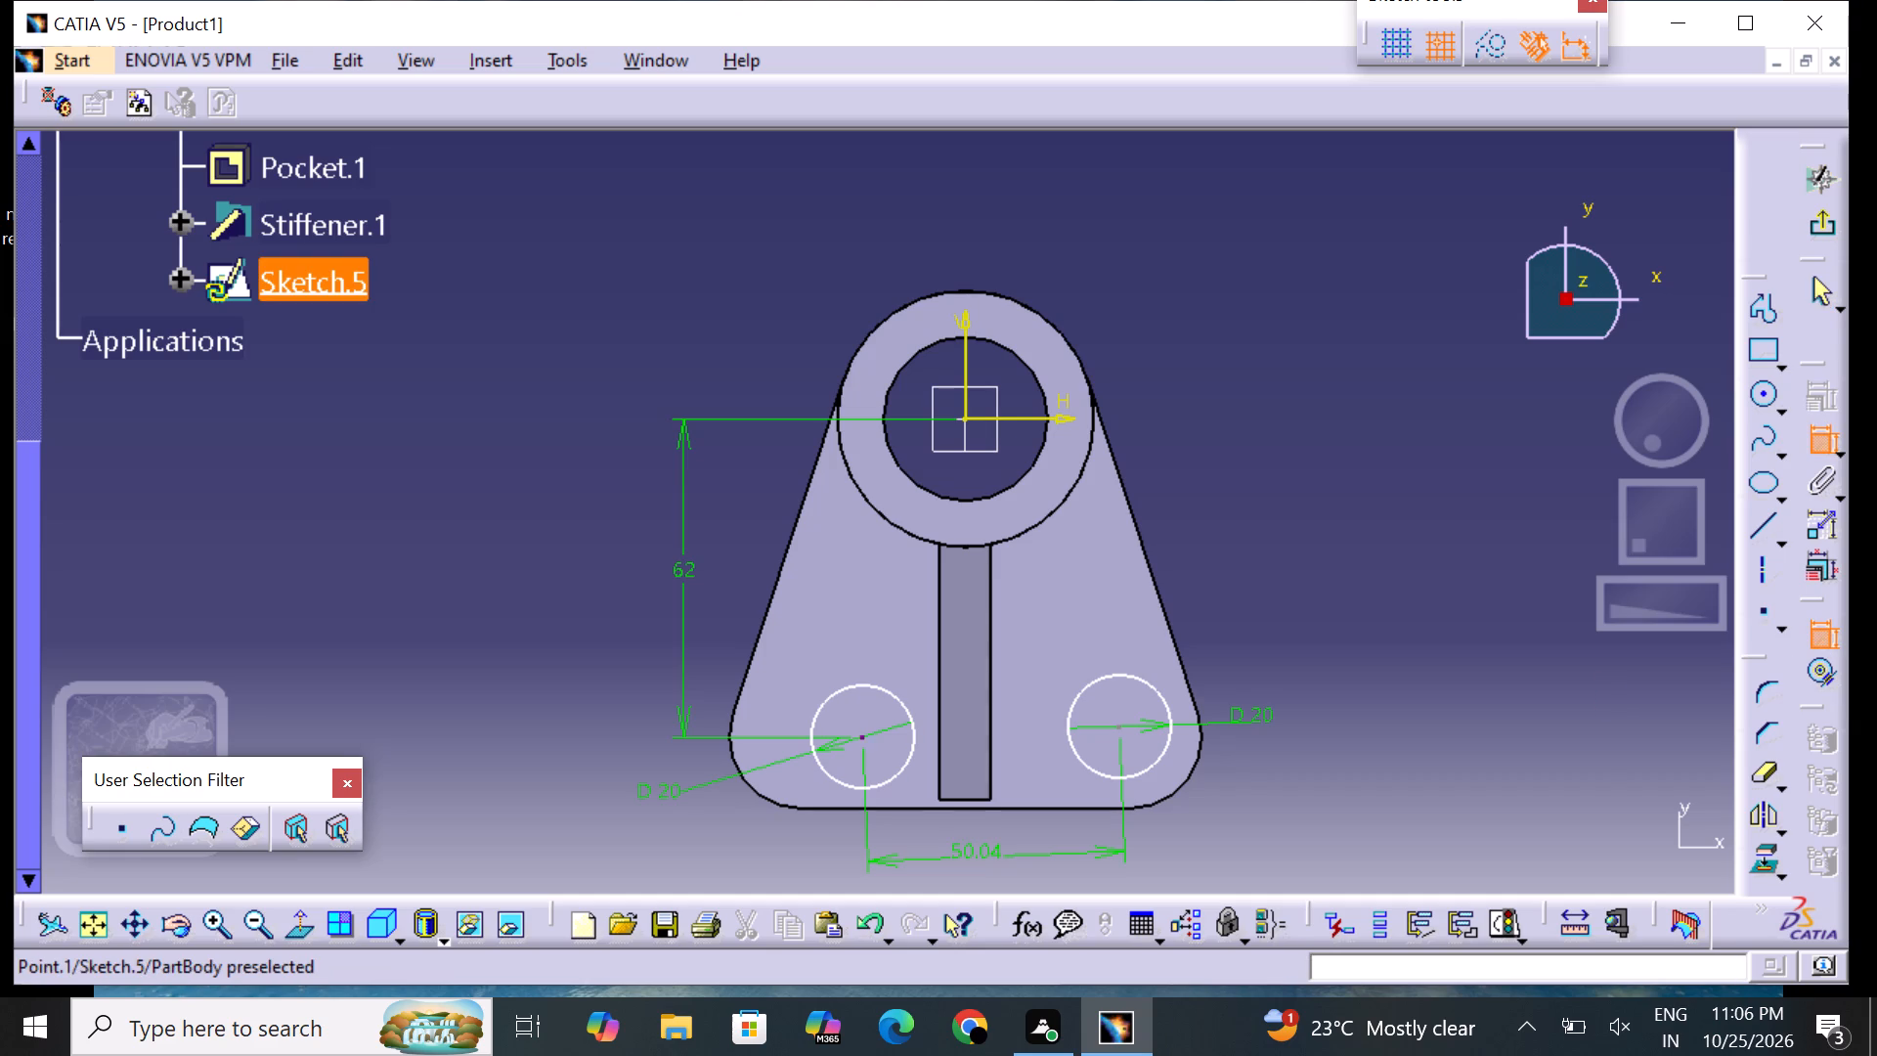
click(858, 741)
click(1121, 731)
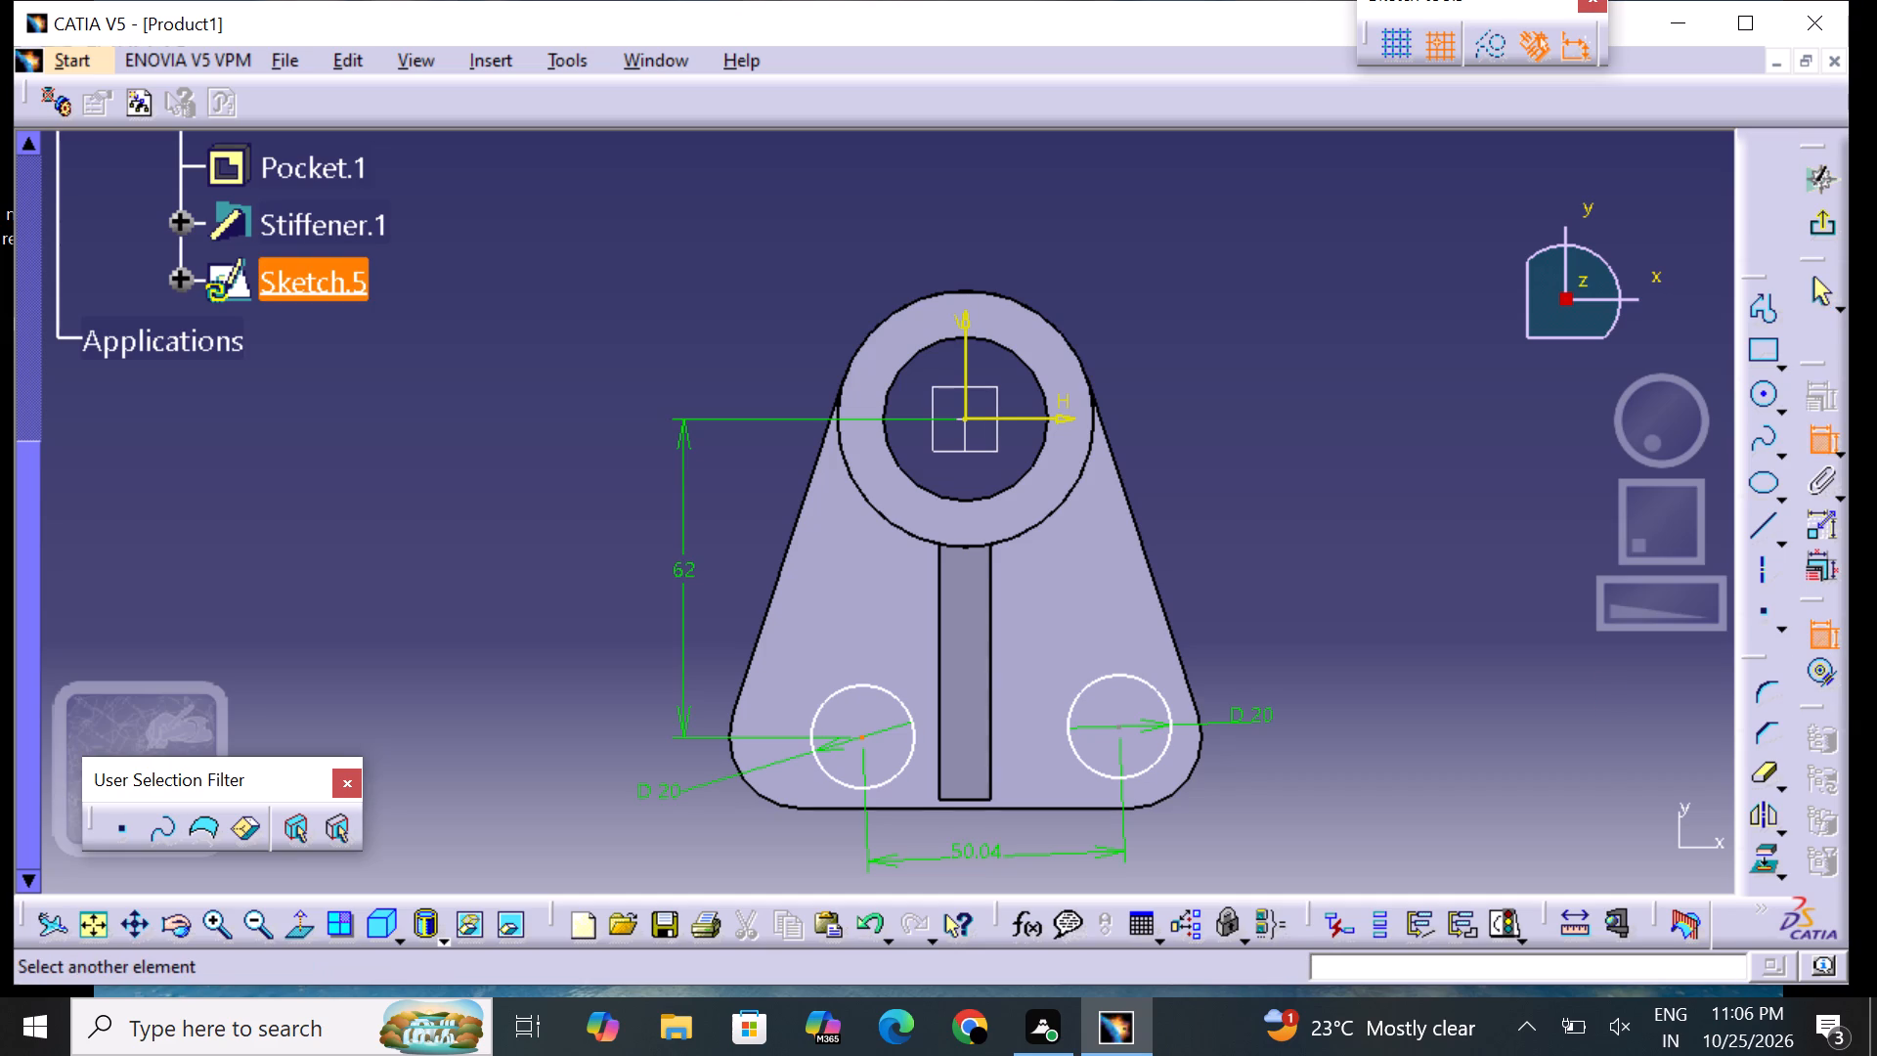
click(1118, 729)
right_click(1118, 729)
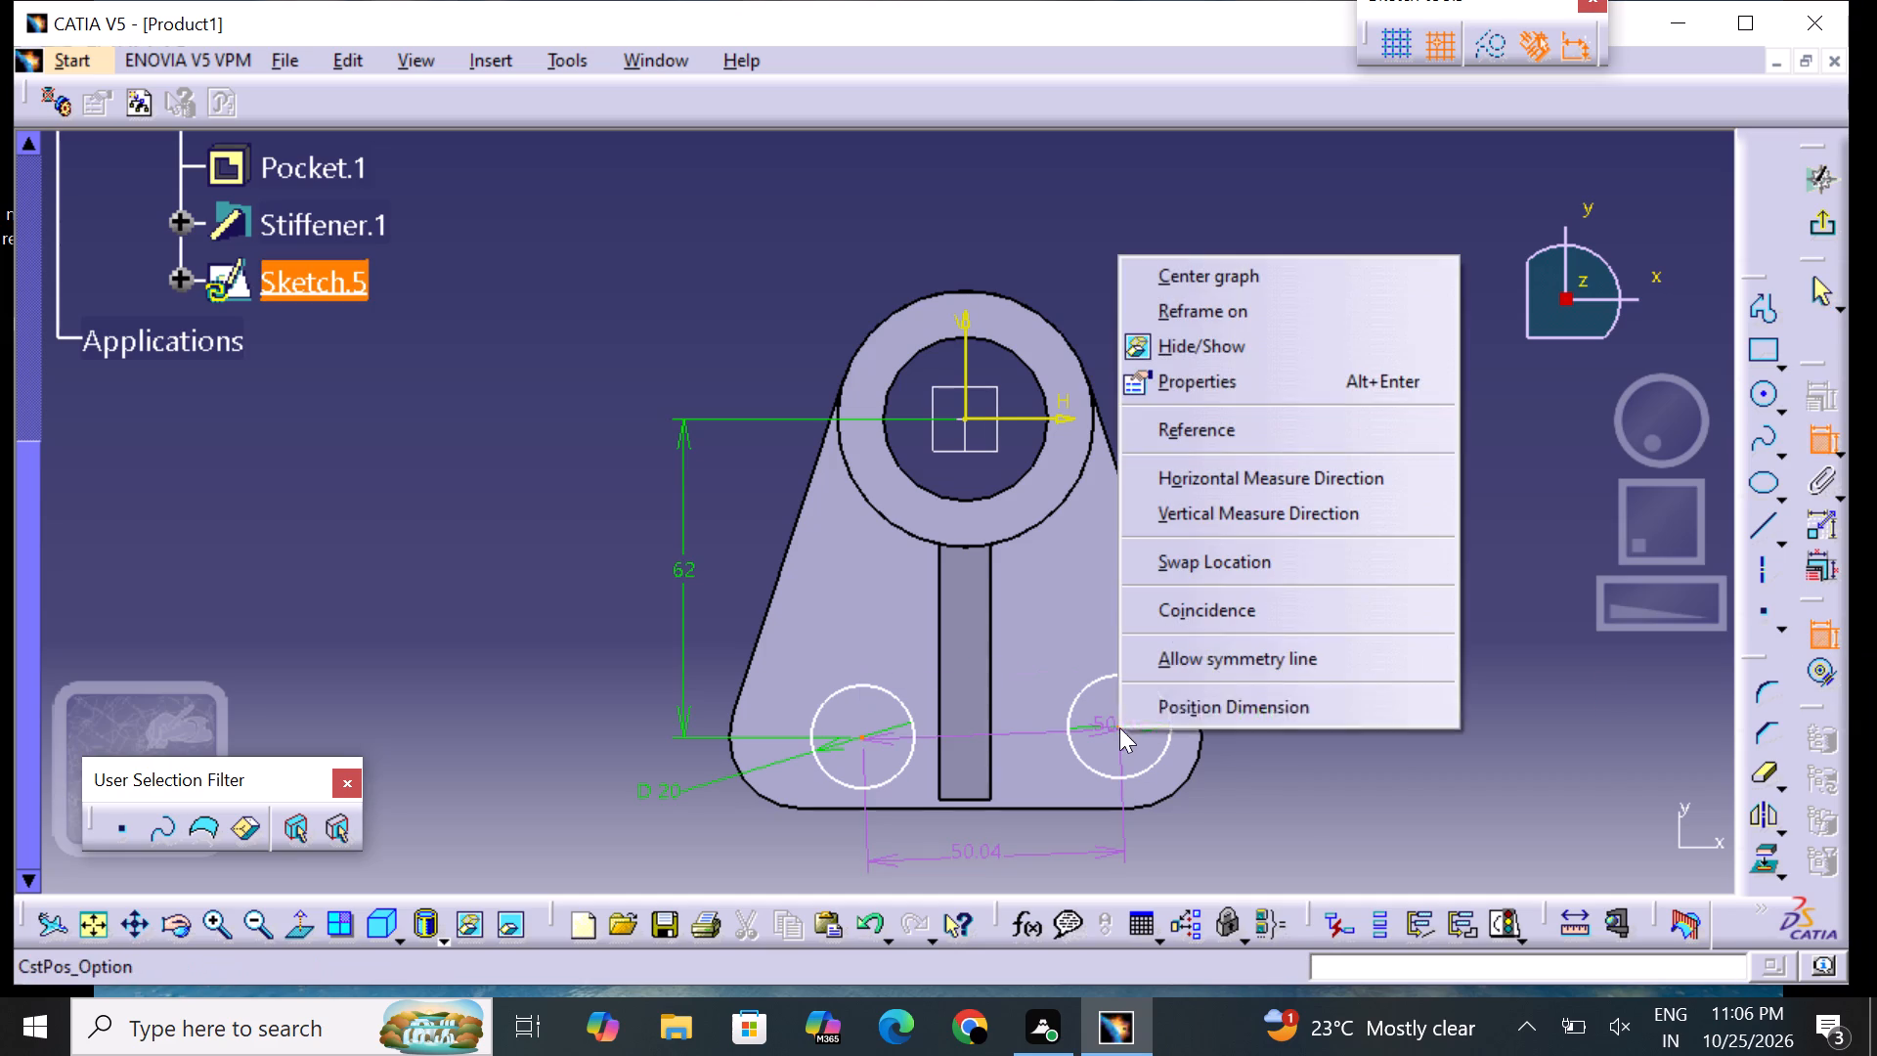
click(1173, 668)
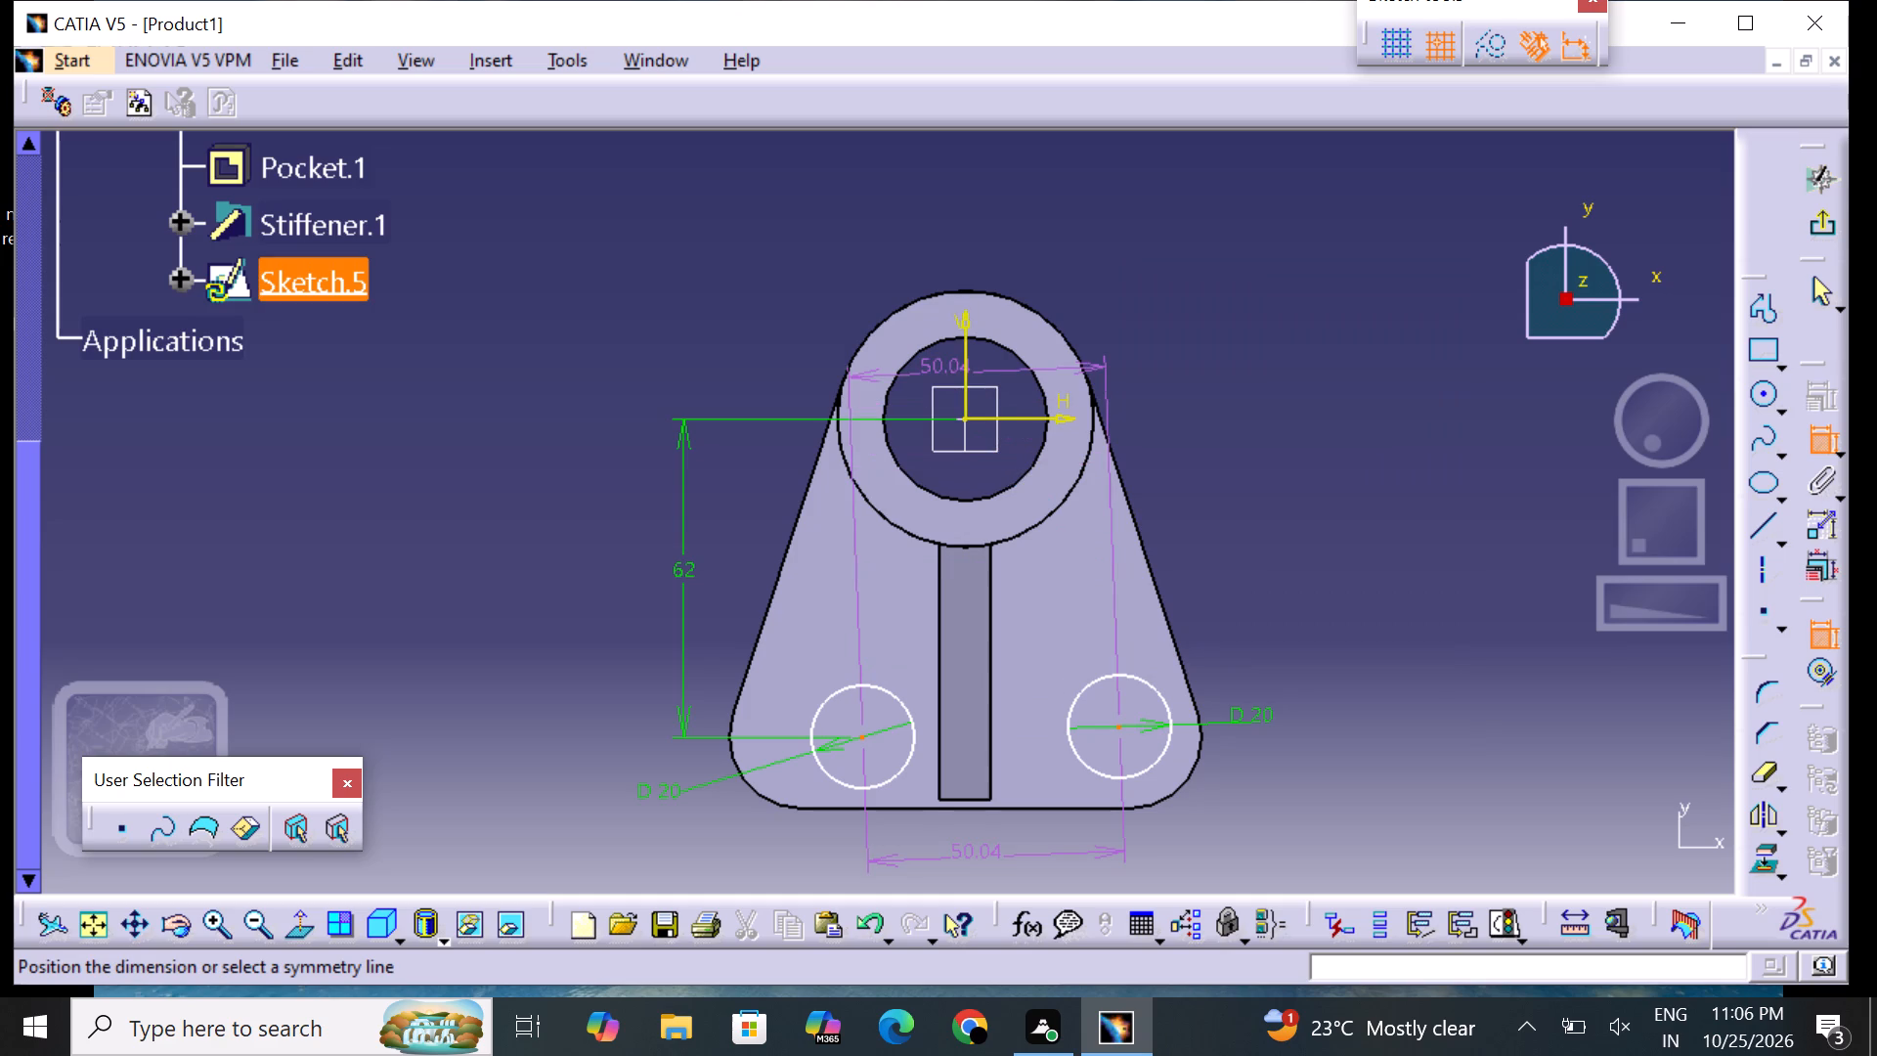
click(961, 357)
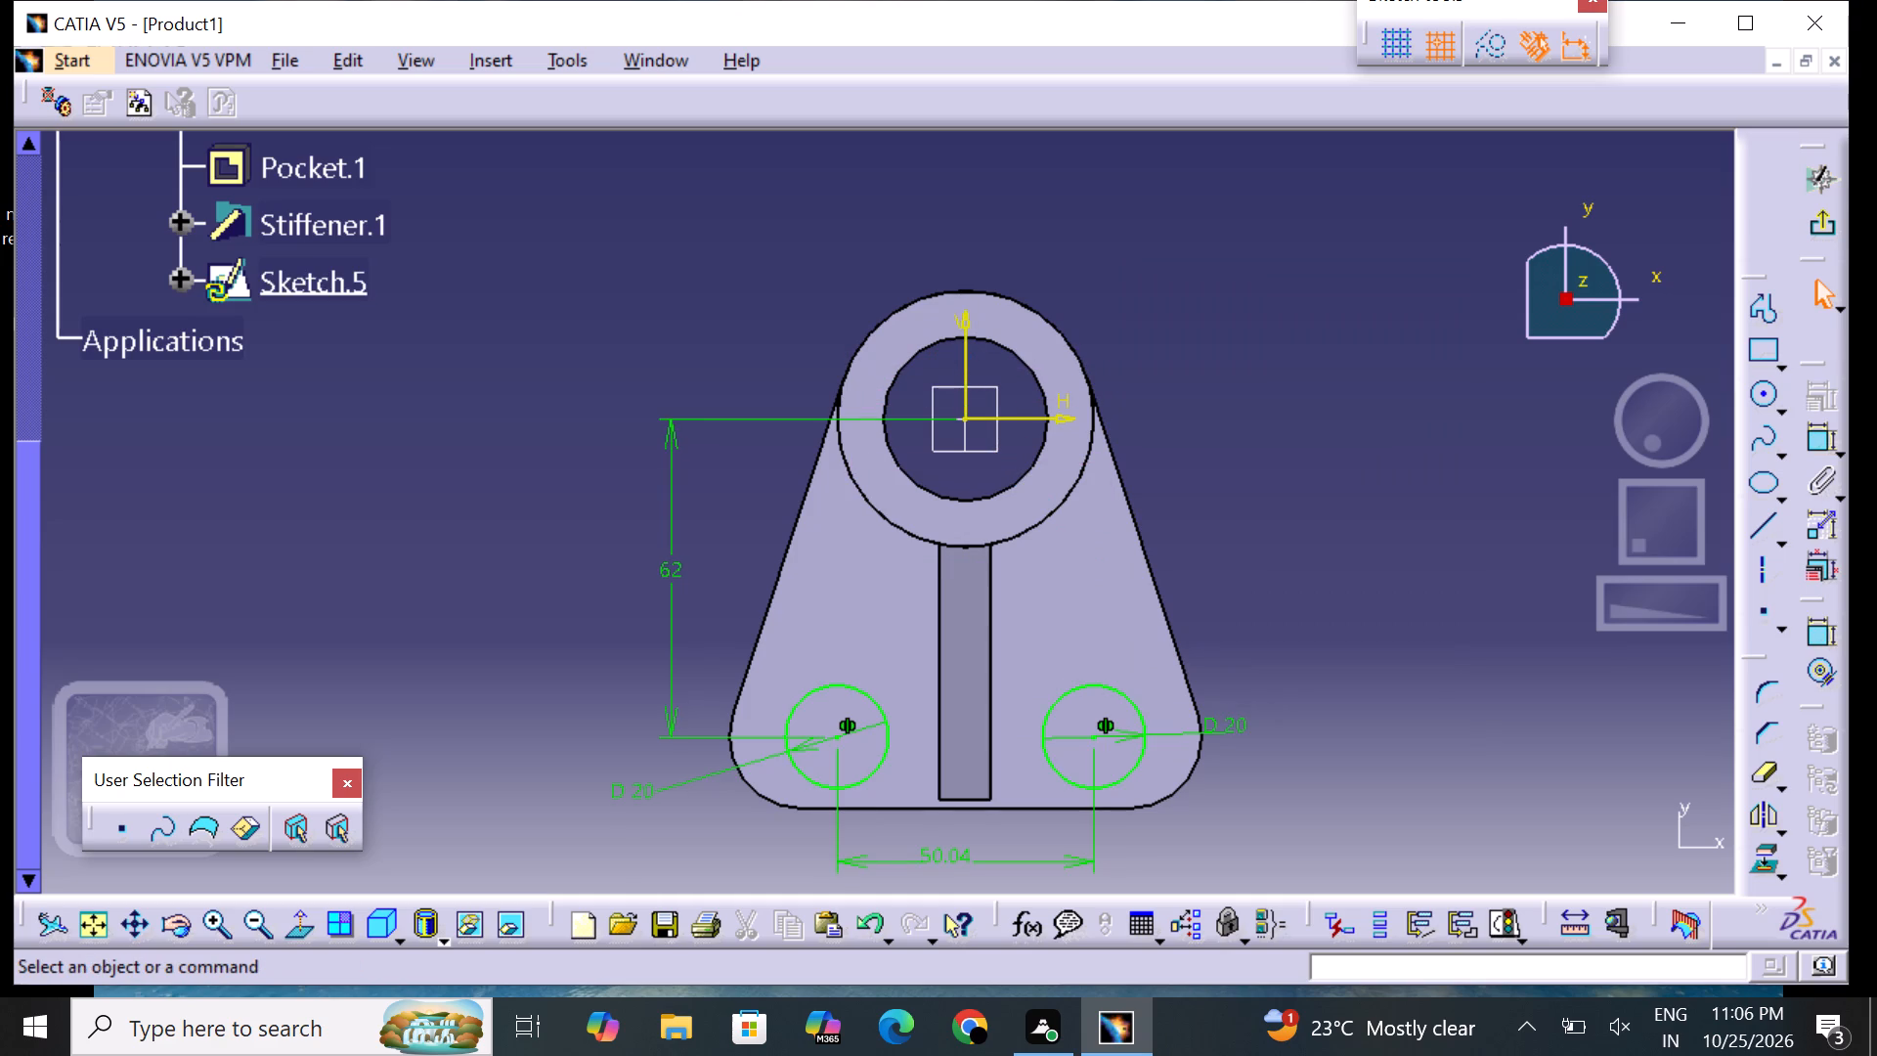
click(1435, 501)
Set the distance between the two circles' centres to 64 mm.
double_click(993, 864)
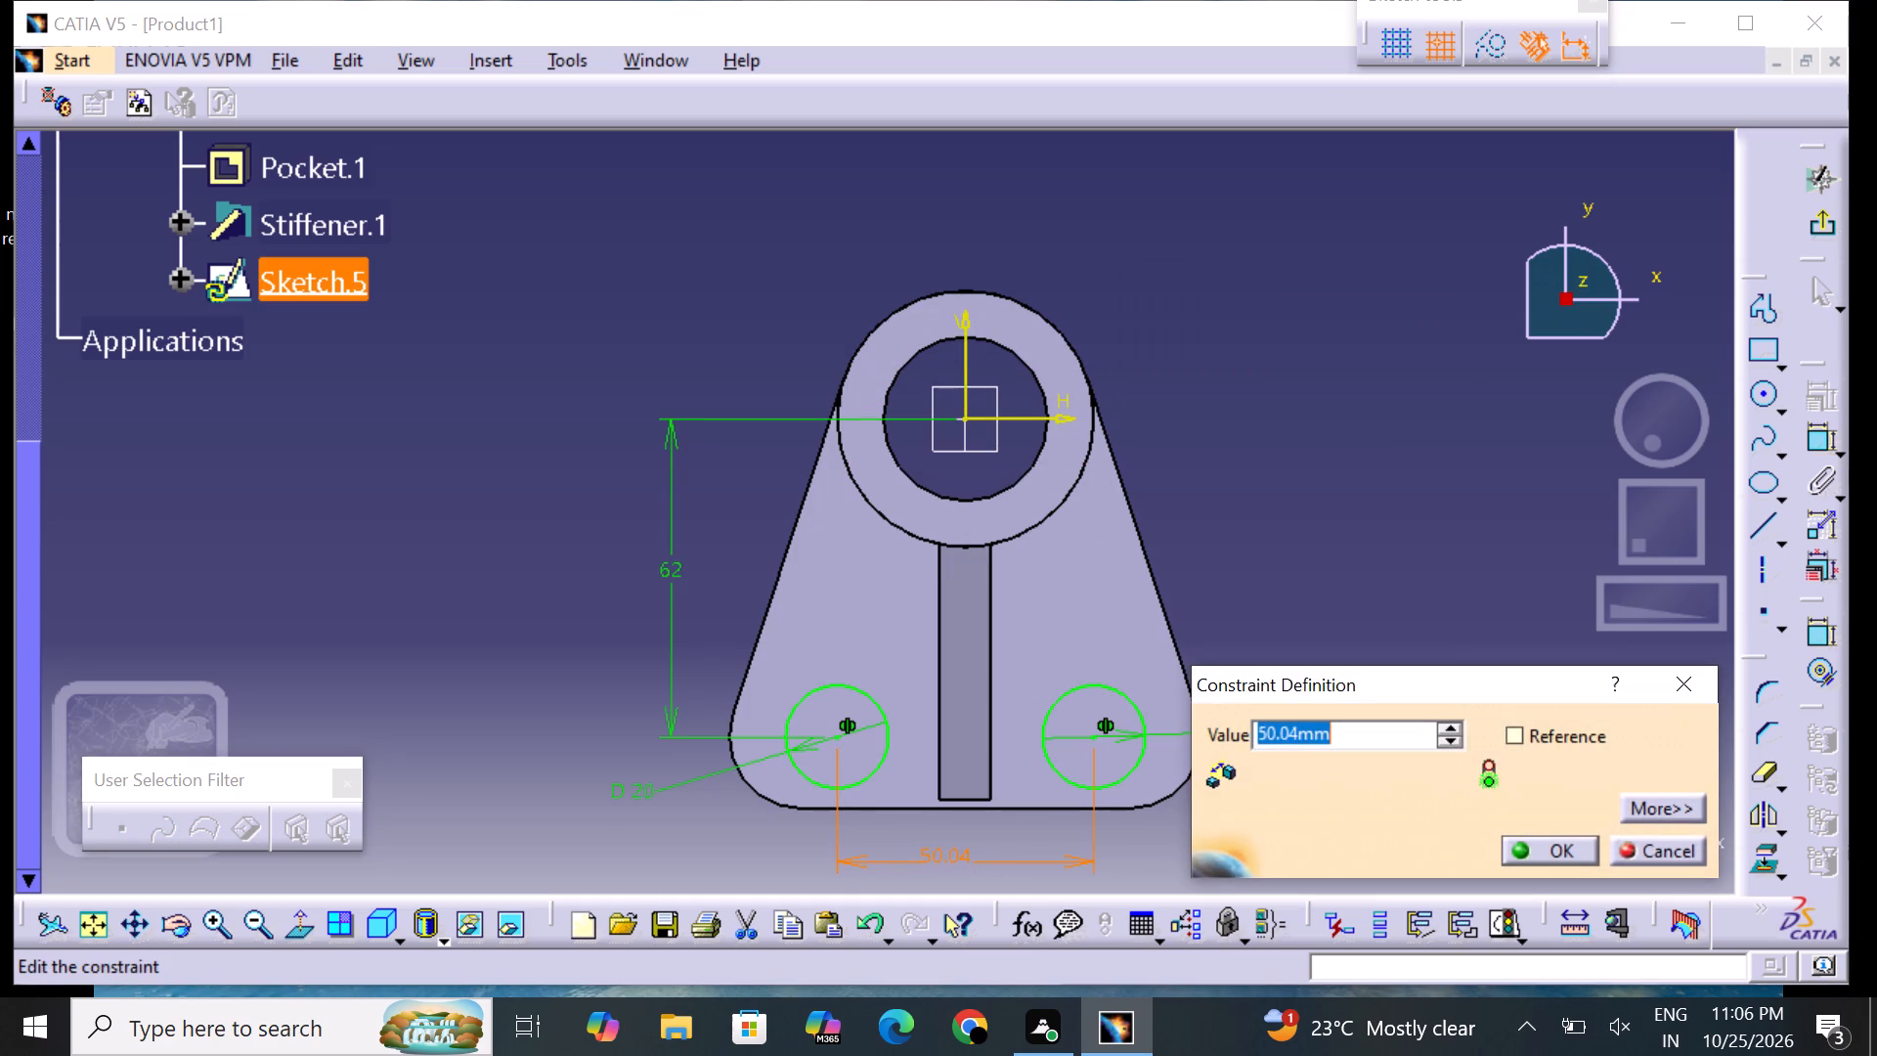
key(BackSpace)
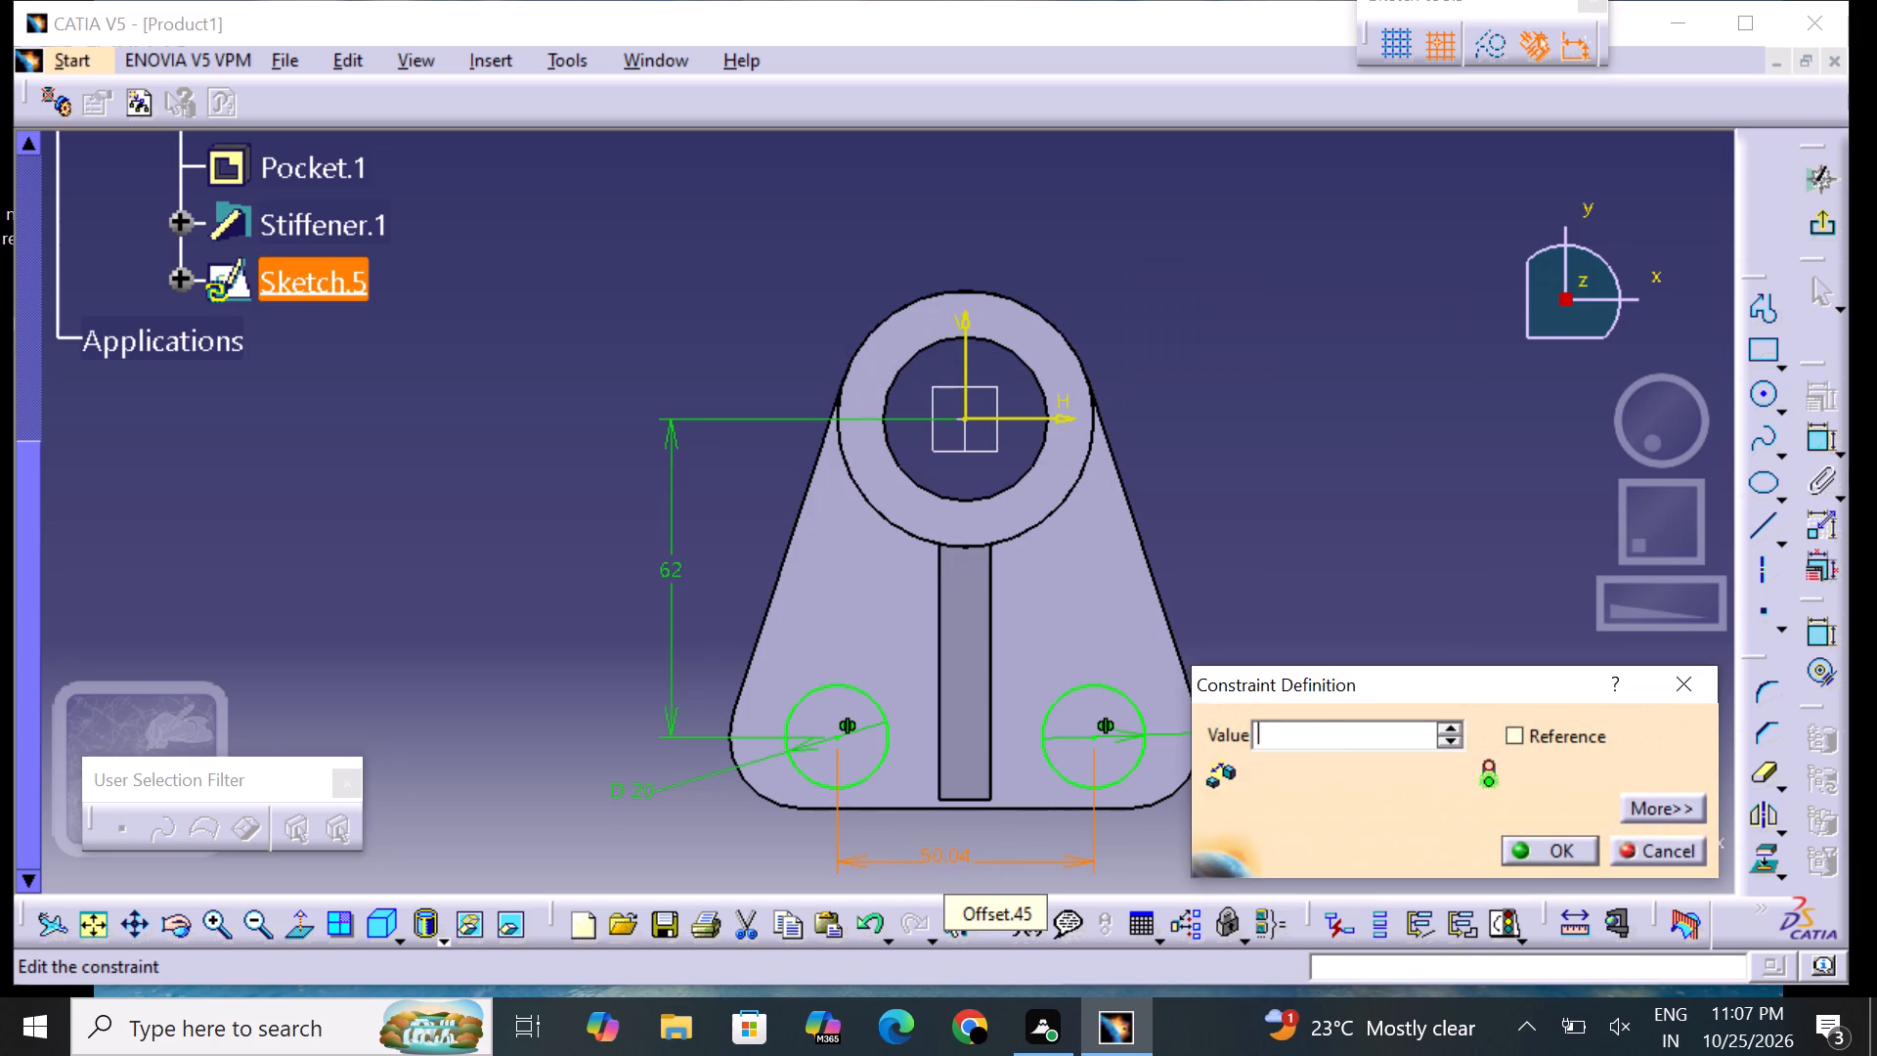
text(64)
key(Return)
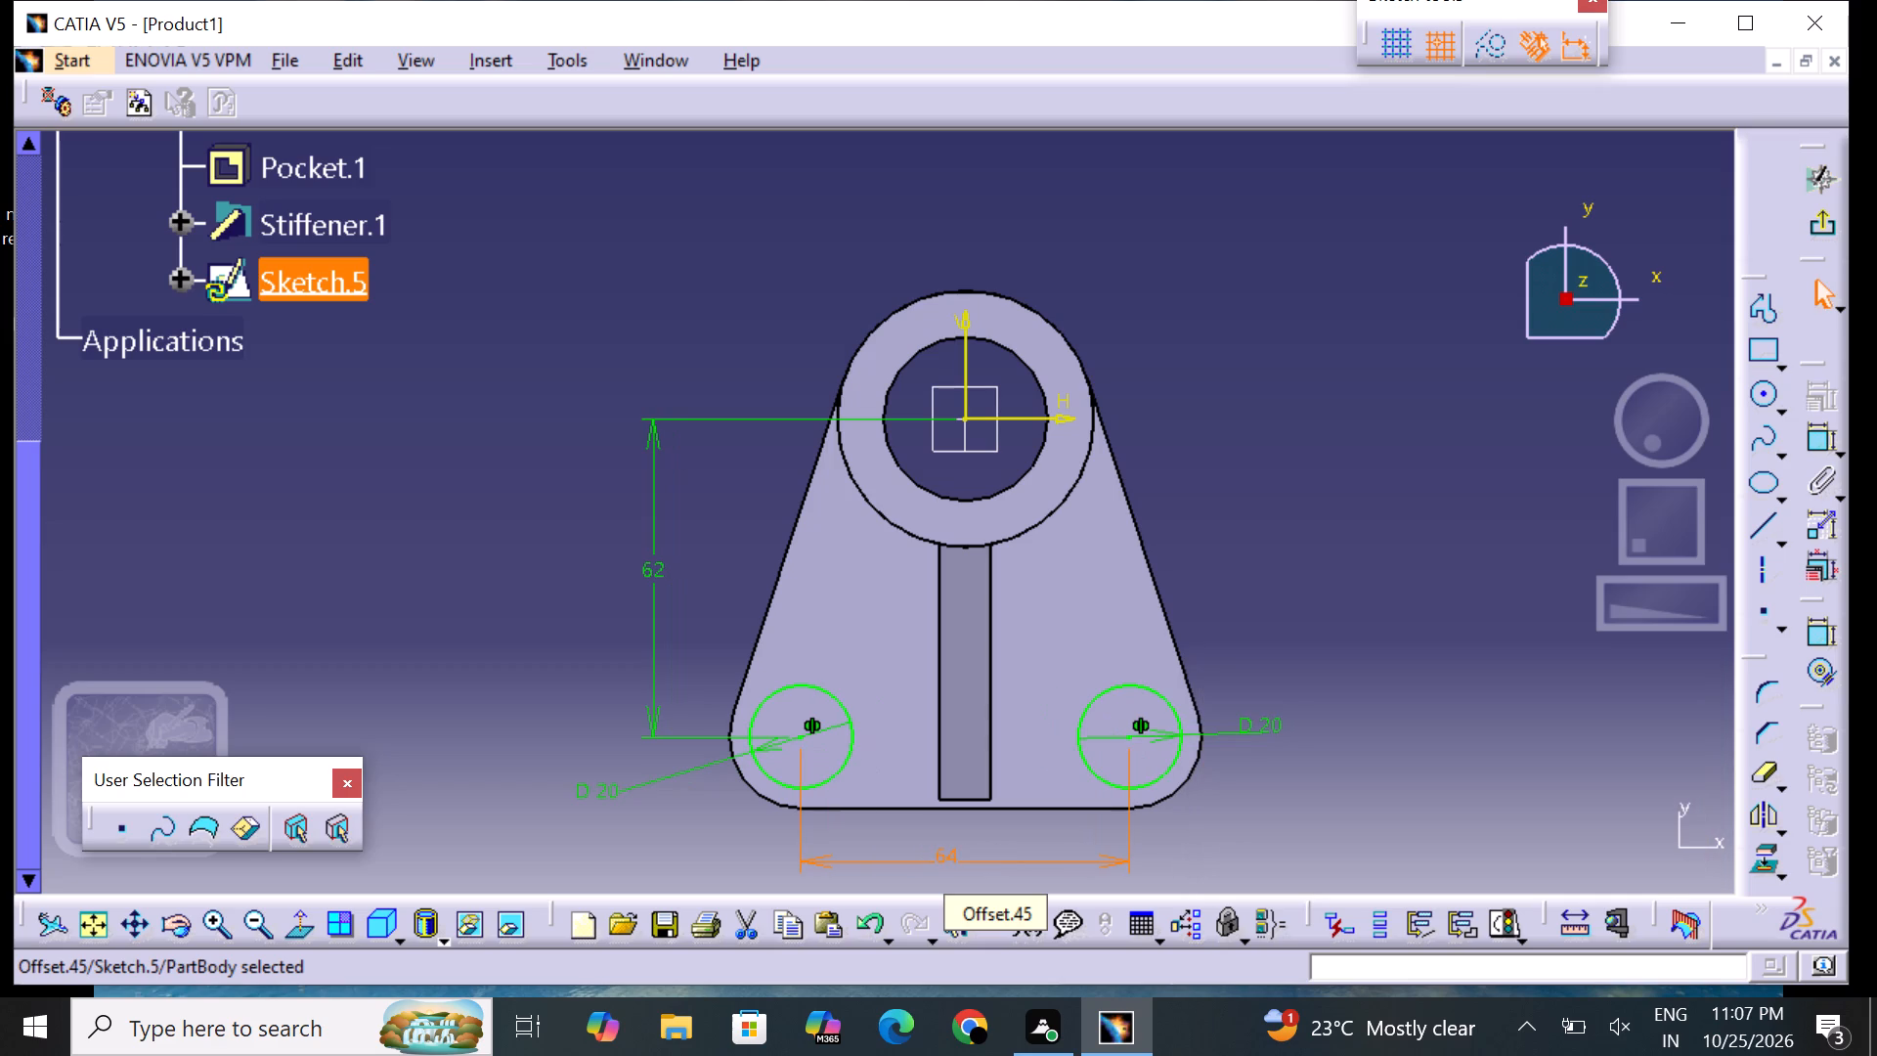
click(1218, 675)
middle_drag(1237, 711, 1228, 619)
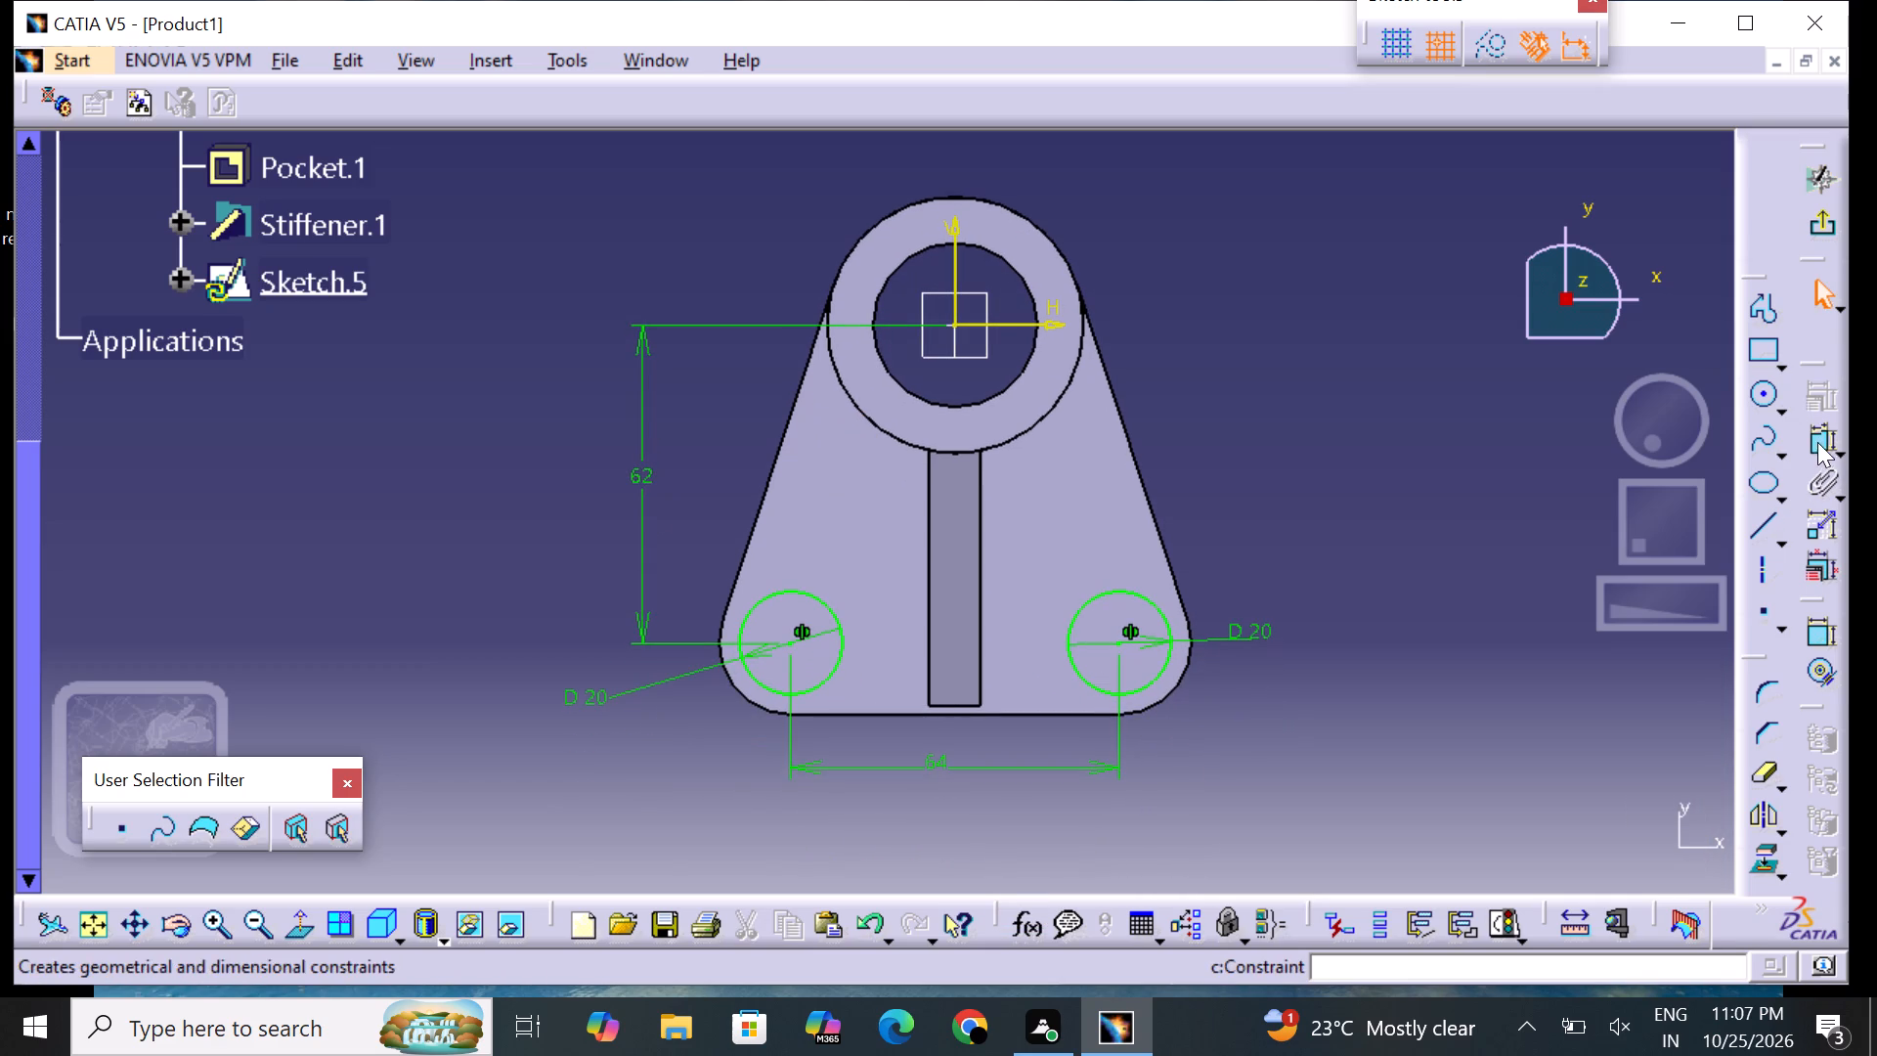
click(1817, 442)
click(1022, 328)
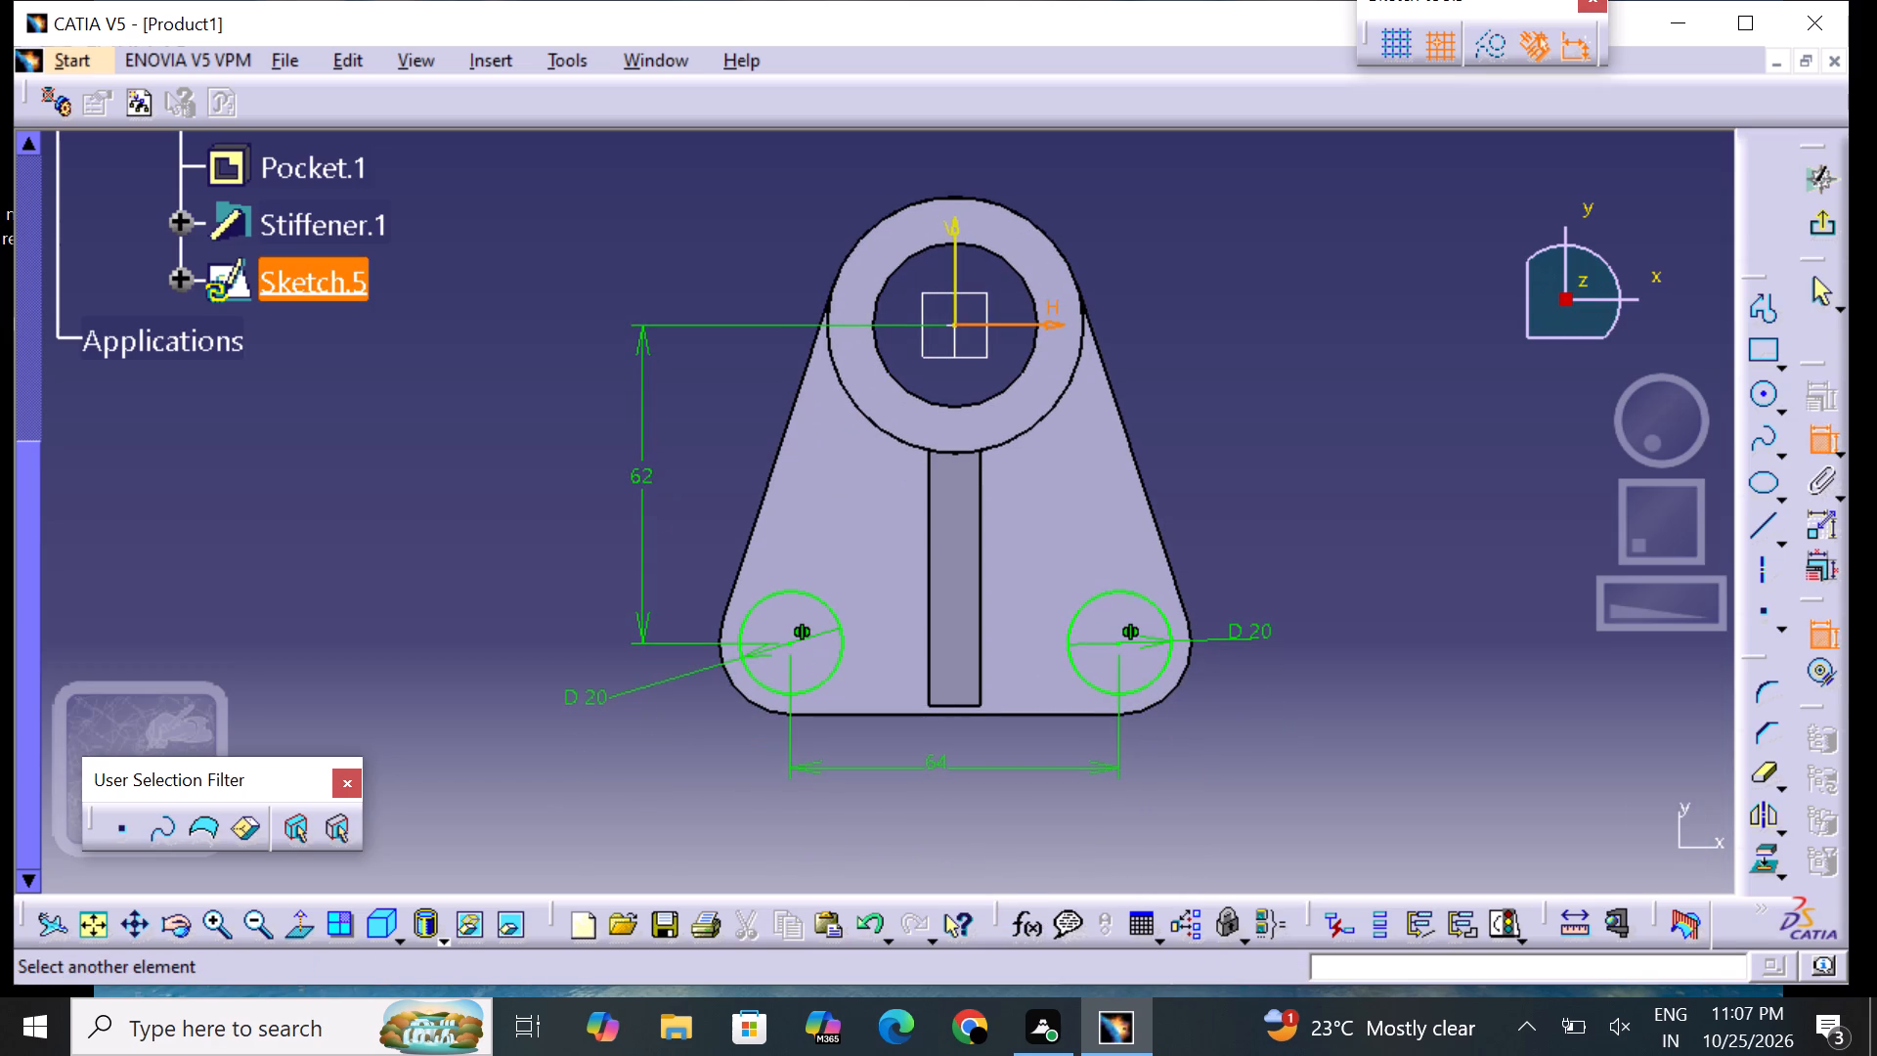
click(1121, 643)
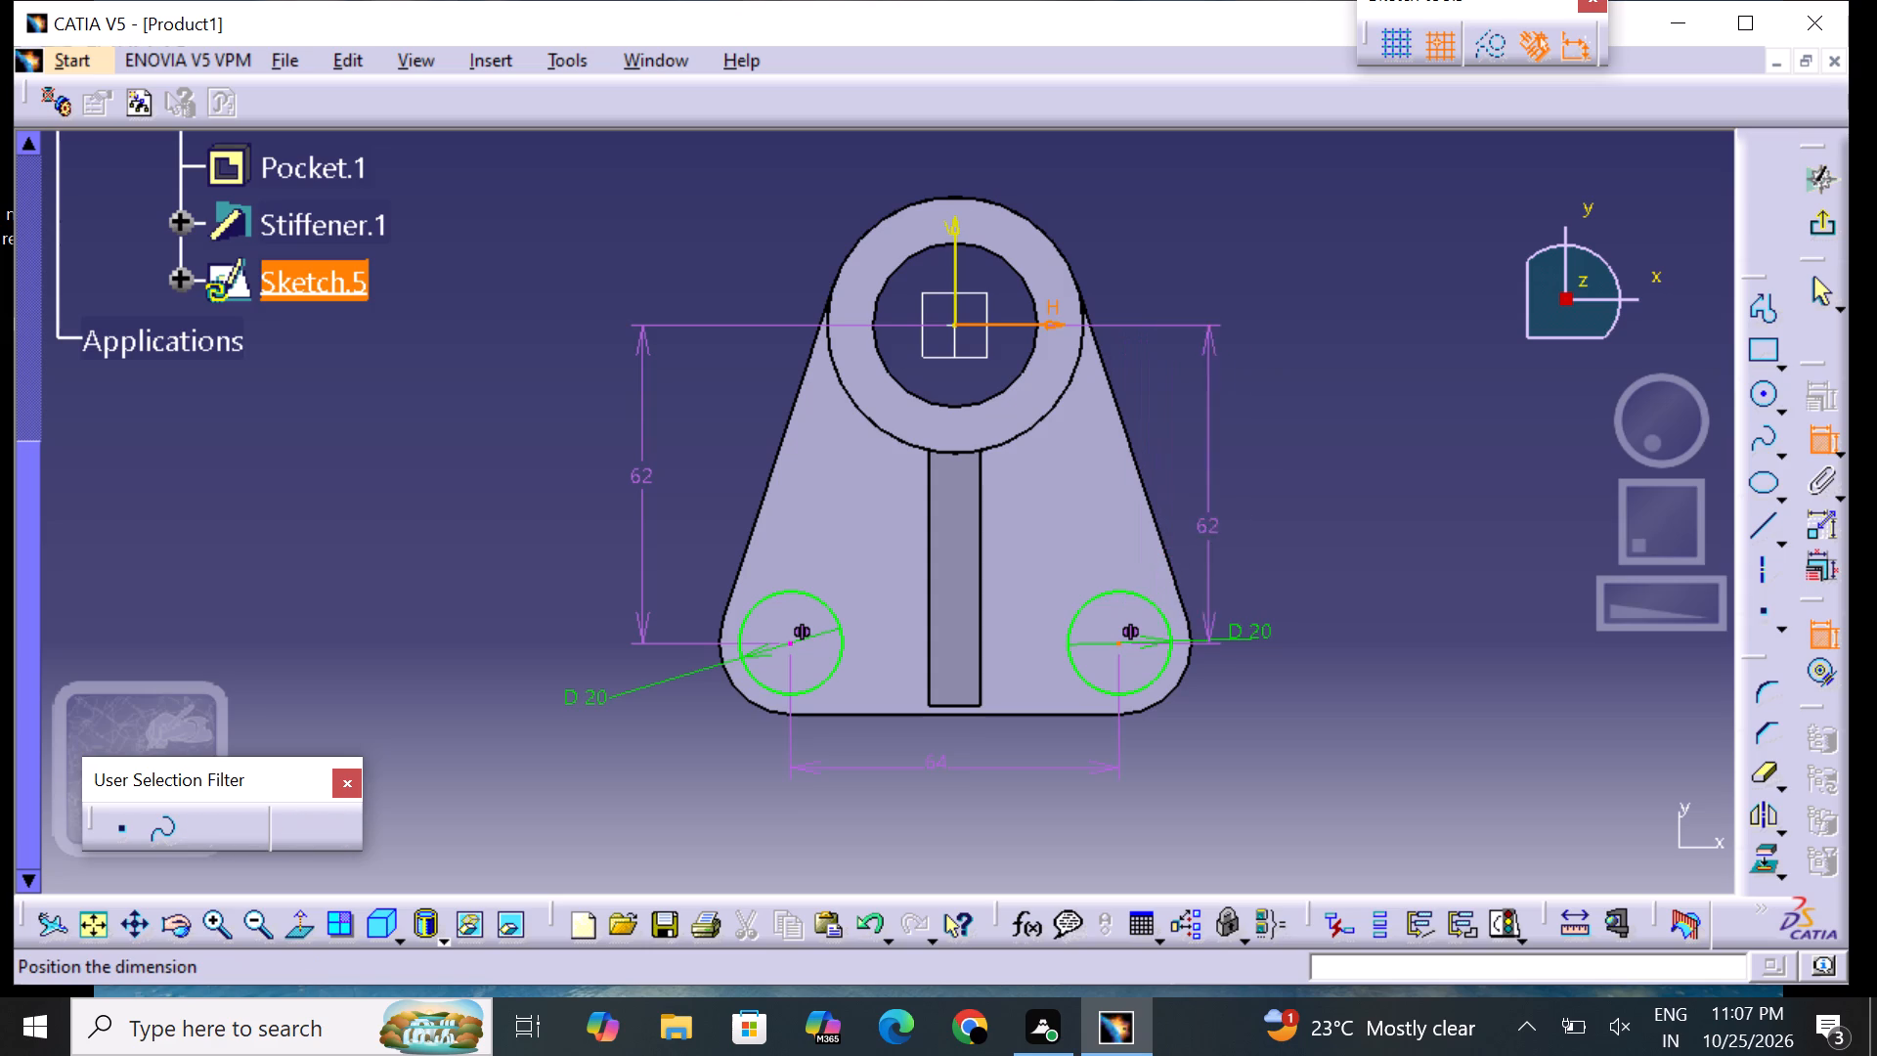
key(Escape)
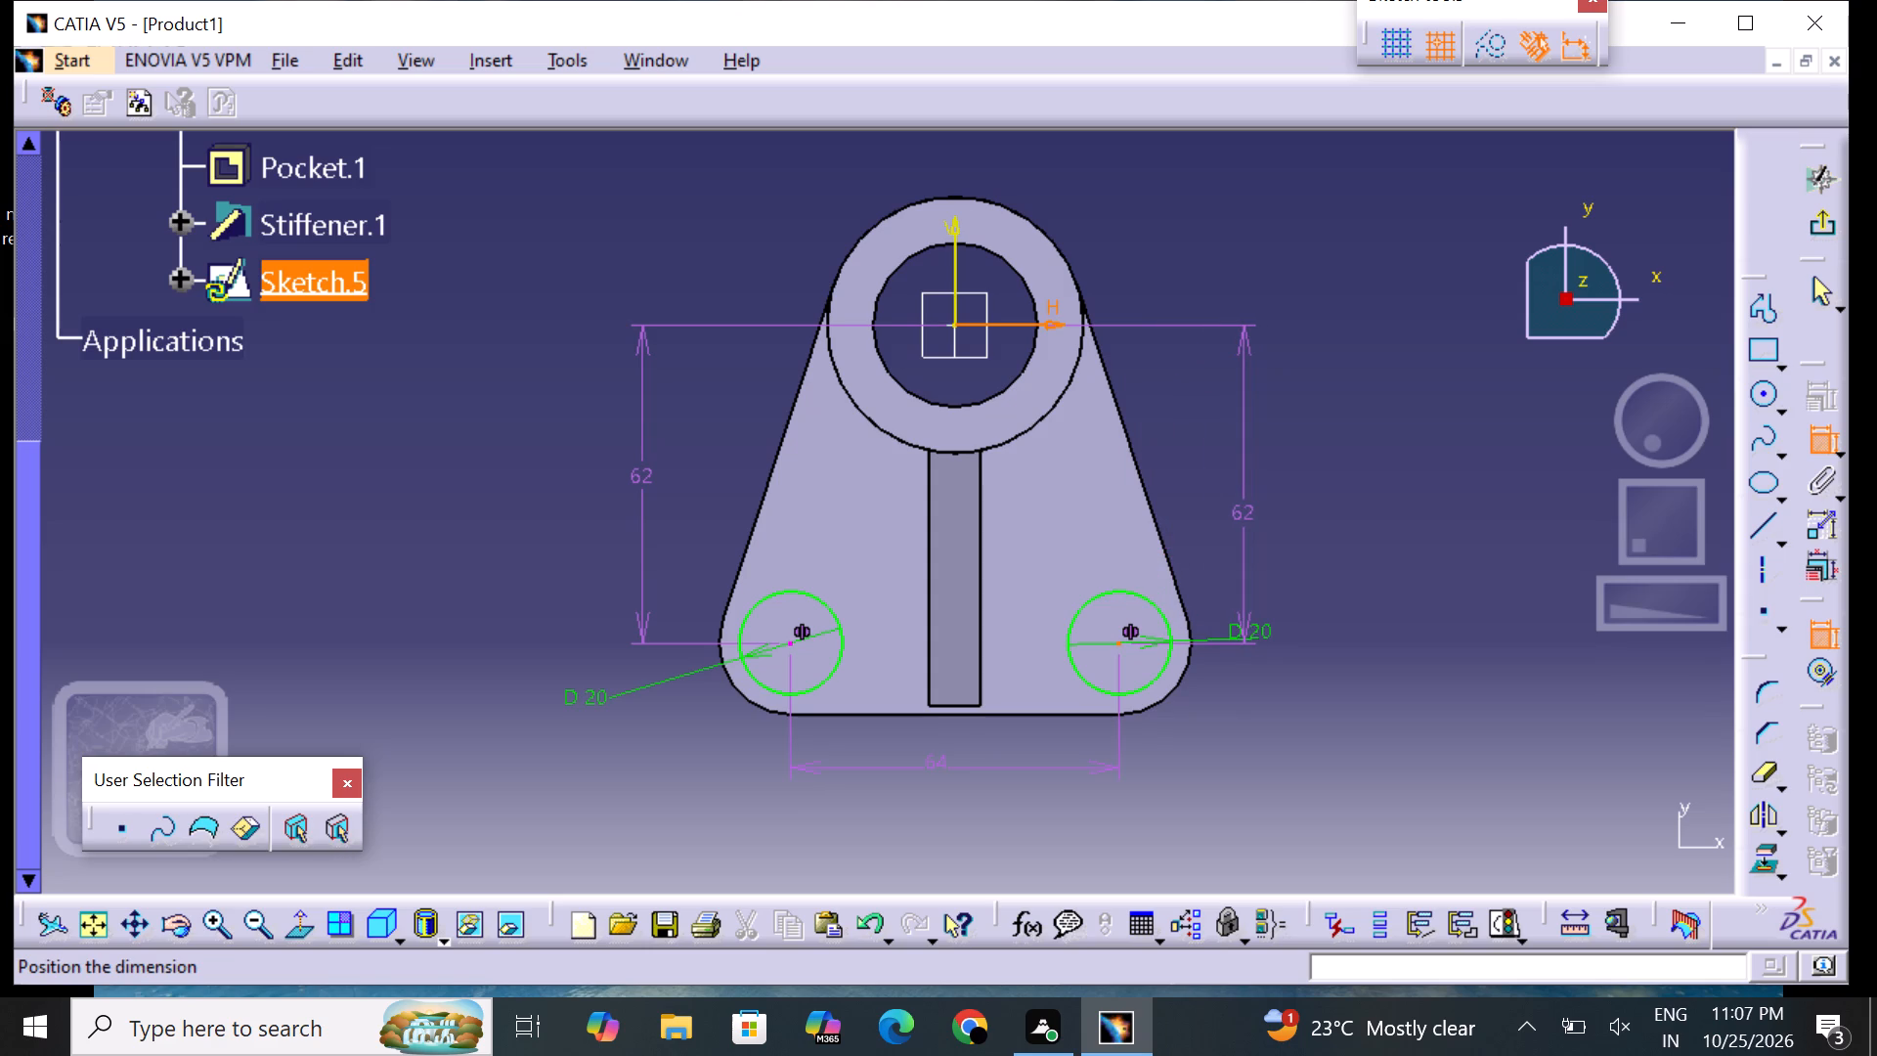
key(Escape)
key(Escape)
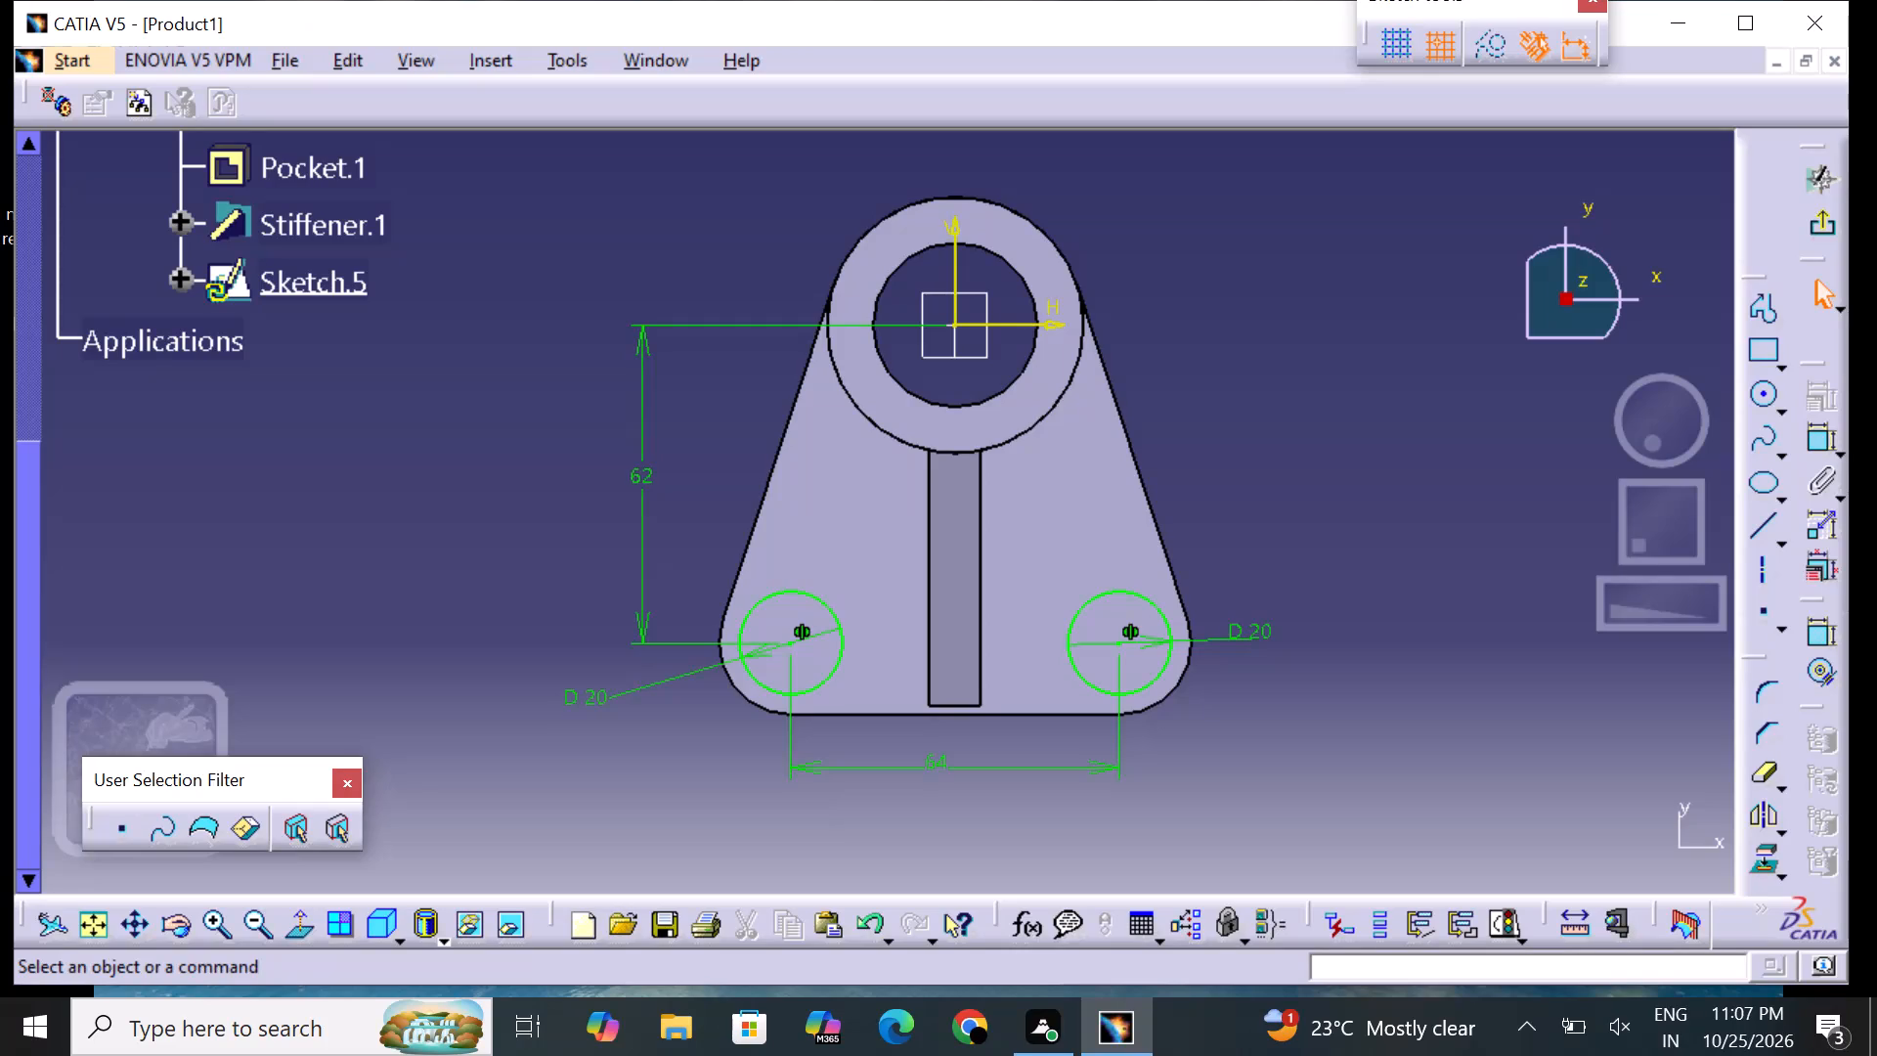
Sketch a circle about 34 mm in diameter concentric with the 20 mm circle on the positive H side of the stiffener.
click(1732, 397)
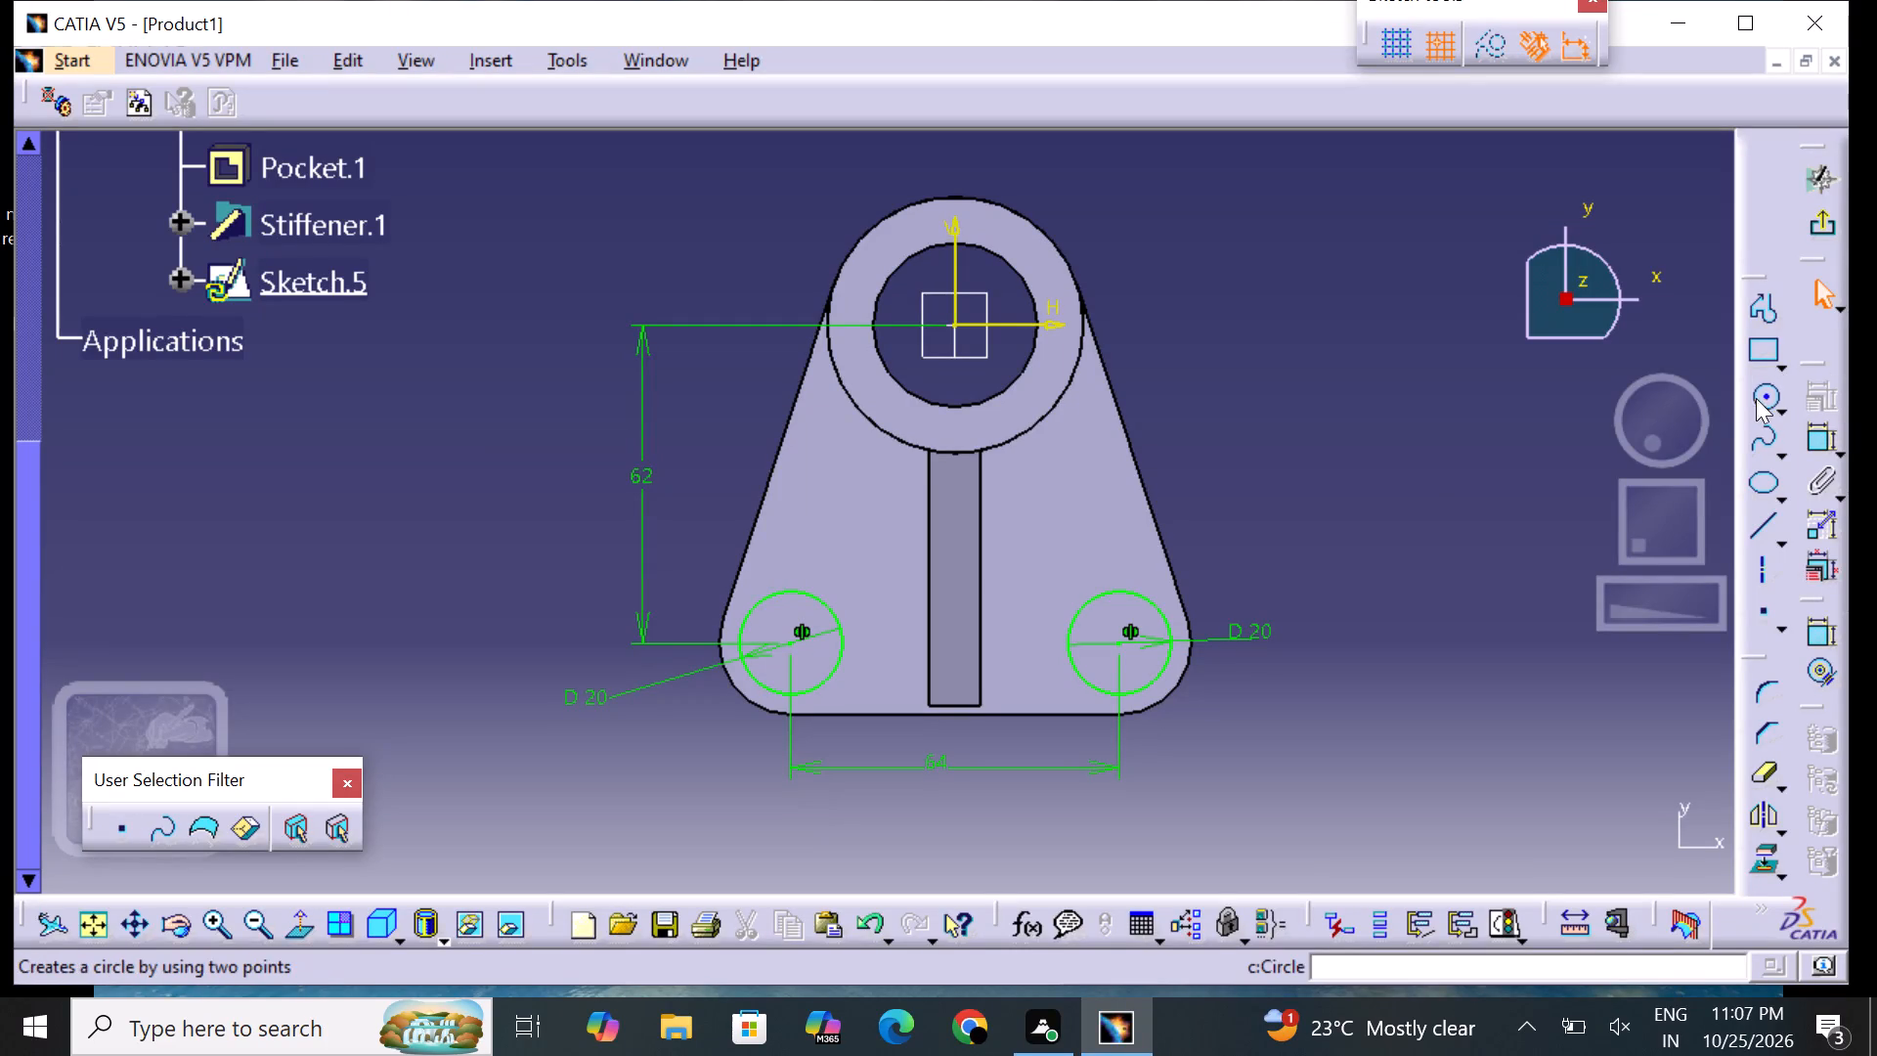
click(1756, 398)
click(1119, 646)
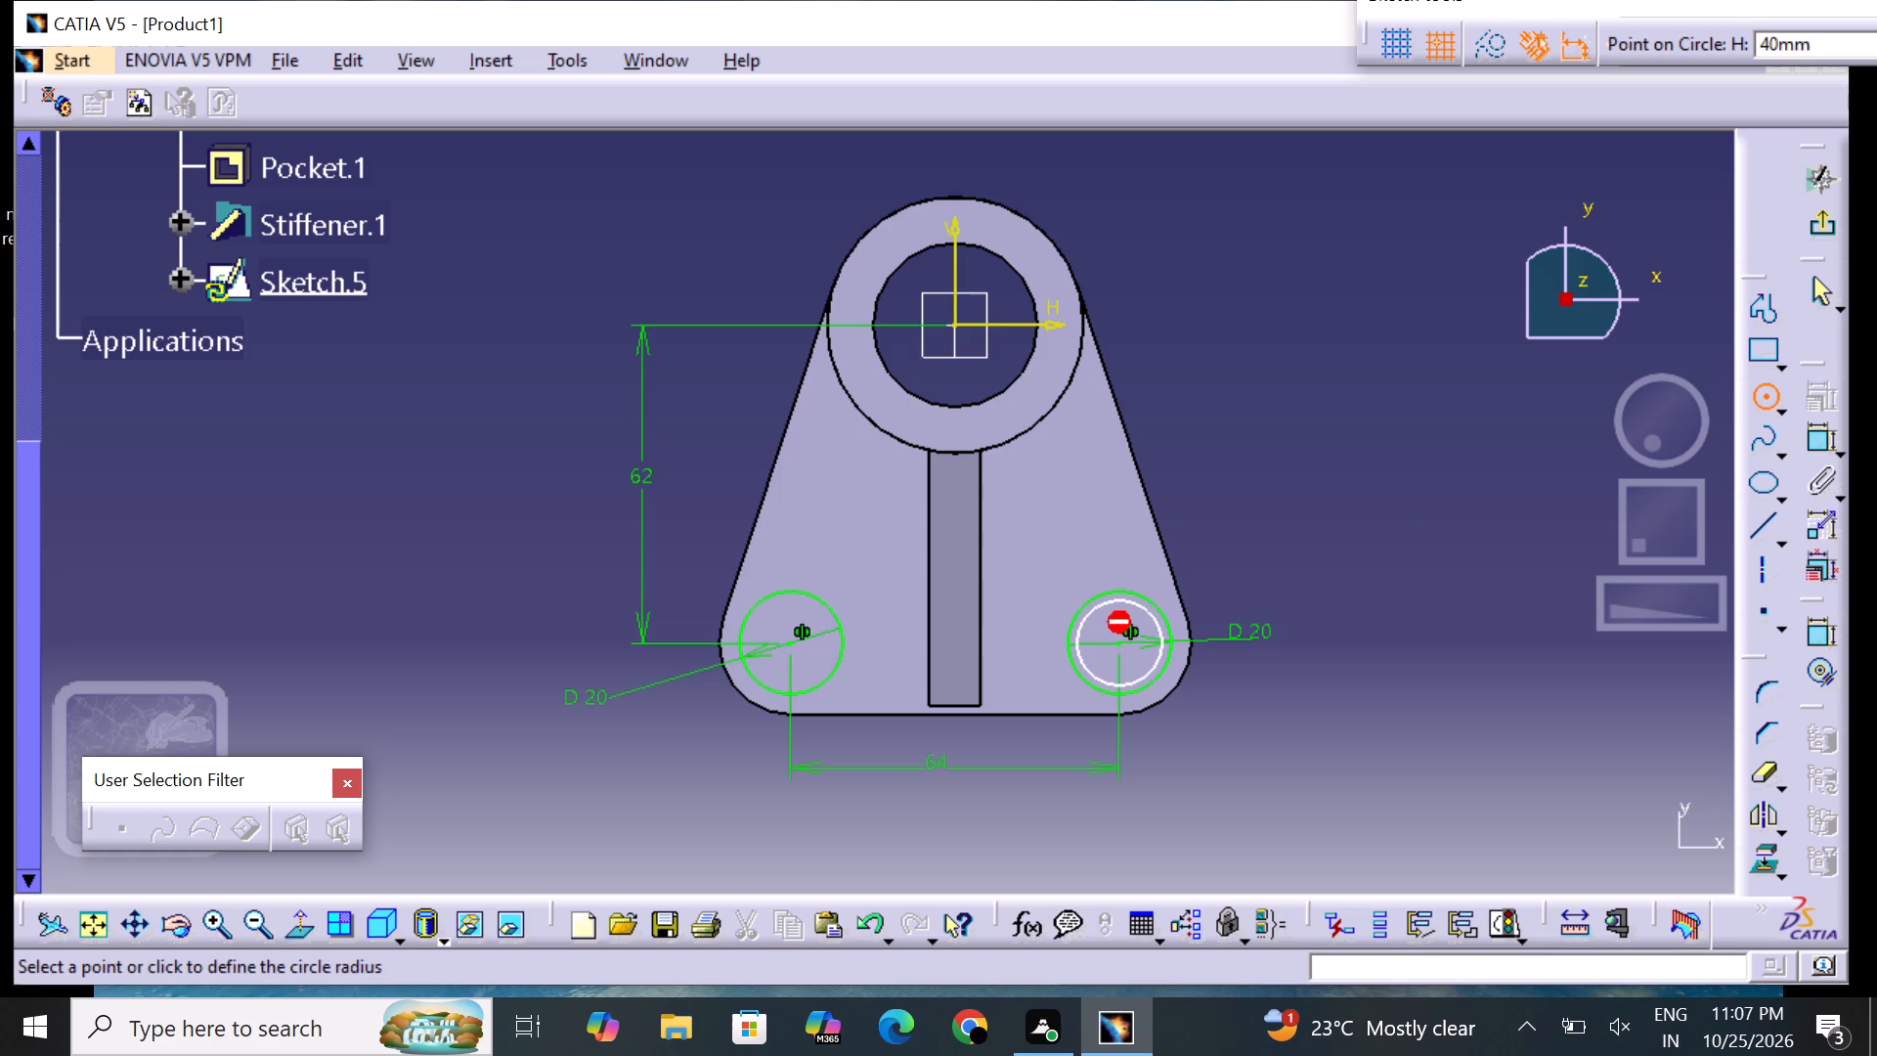
click(1108, 638)
click(1114, 632)
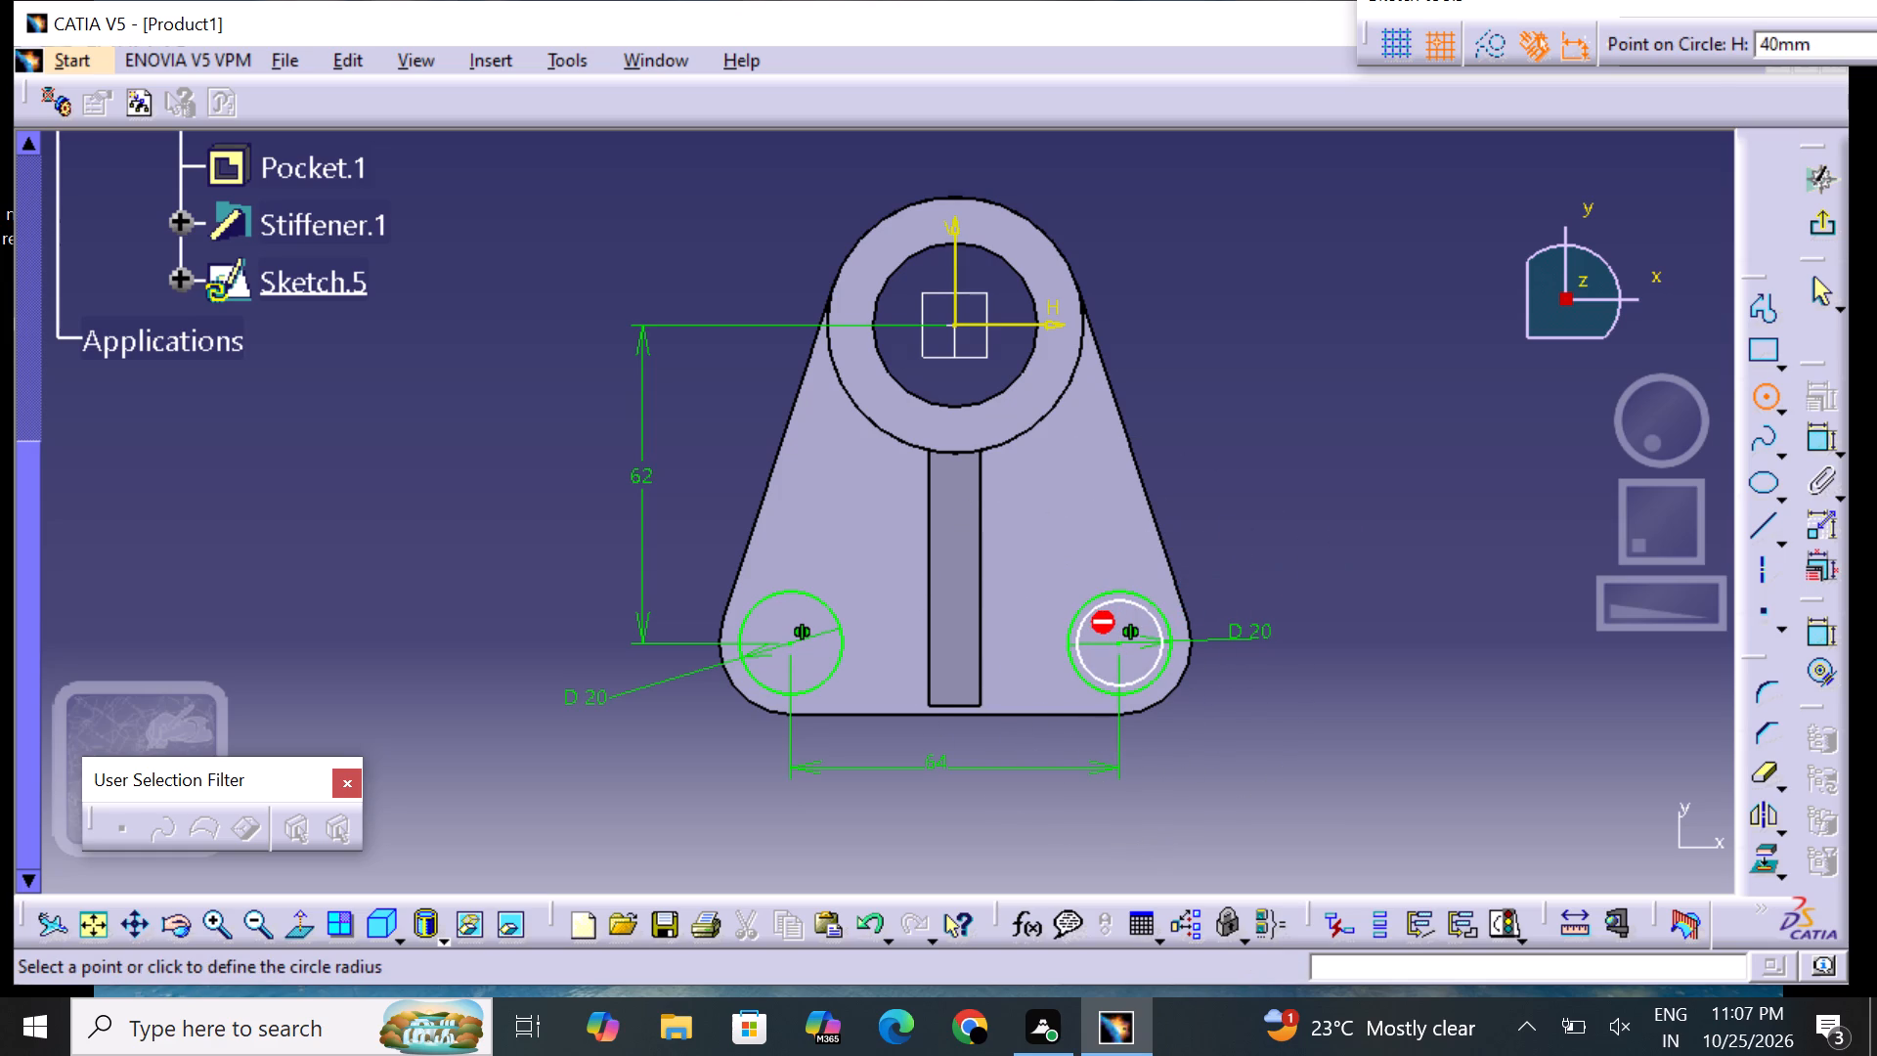
double_click(1114, 634)
double_click(1114, 633)
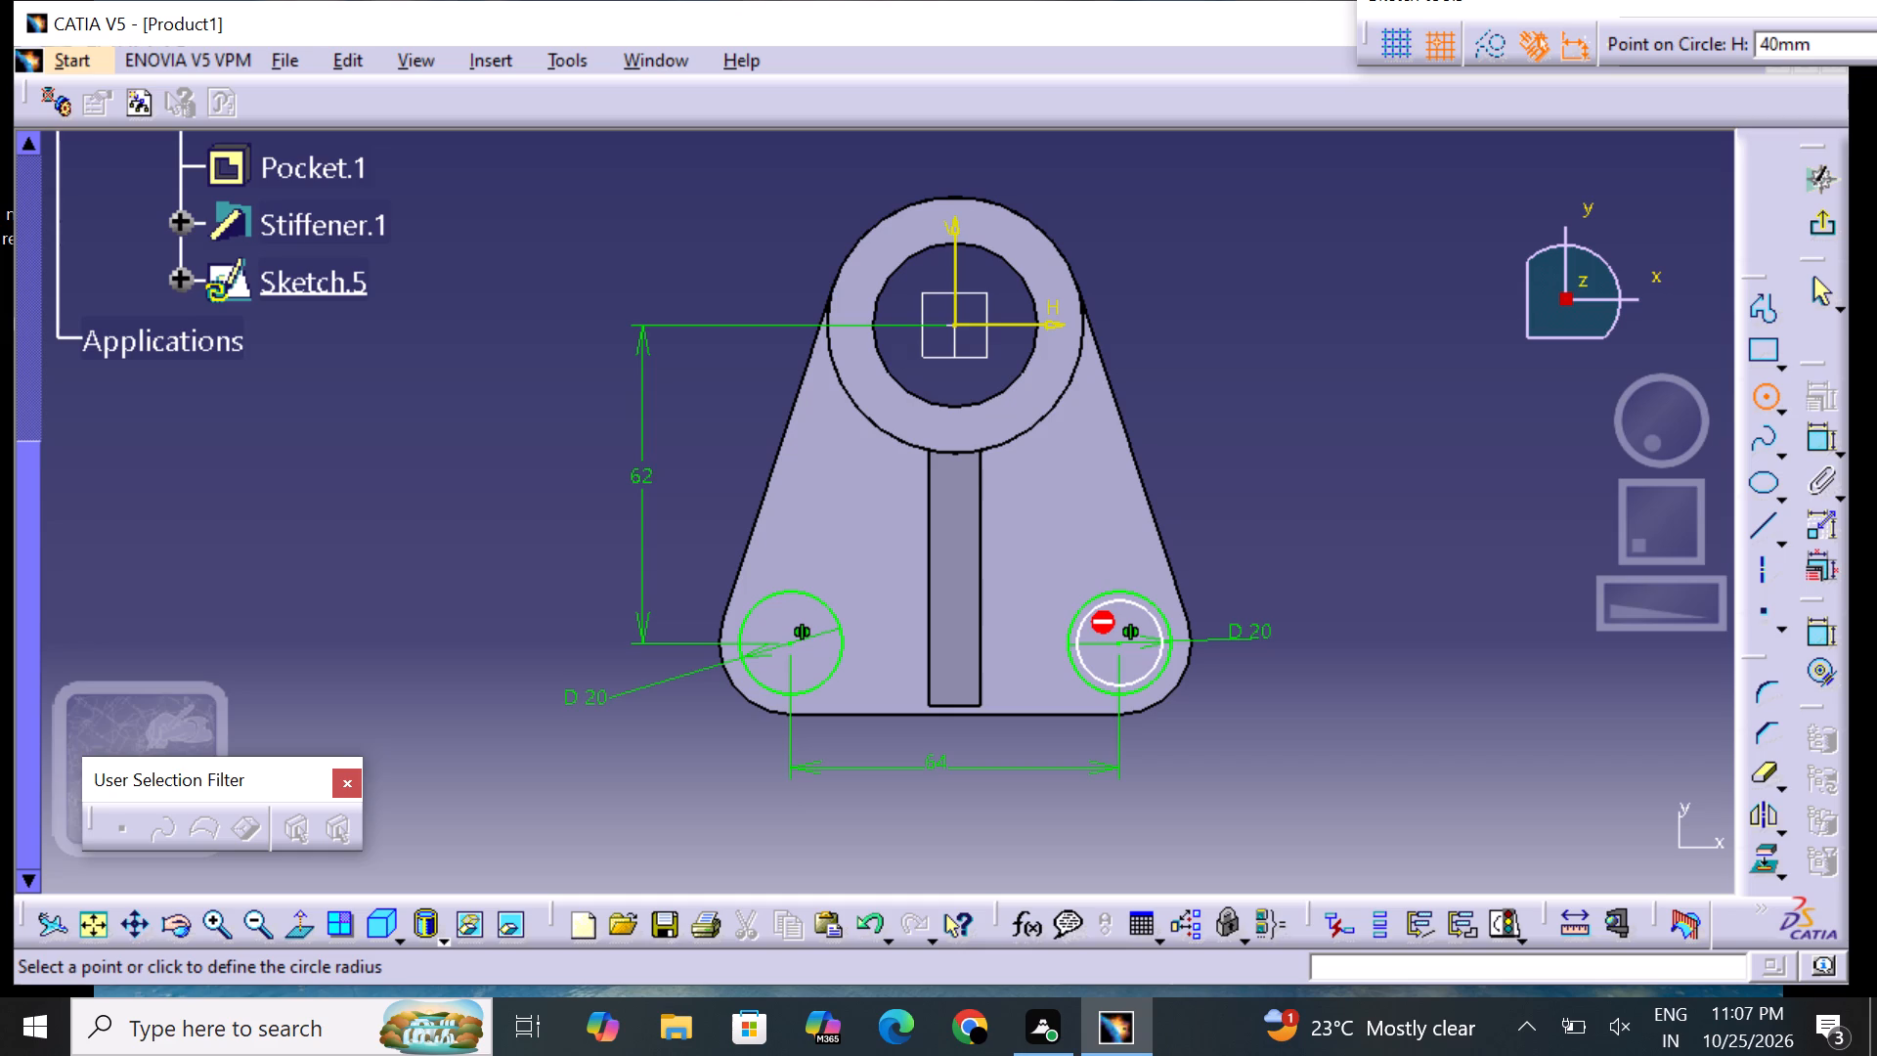
click(1120, 625)
click(1127, 624)
right_click(1086, 616)
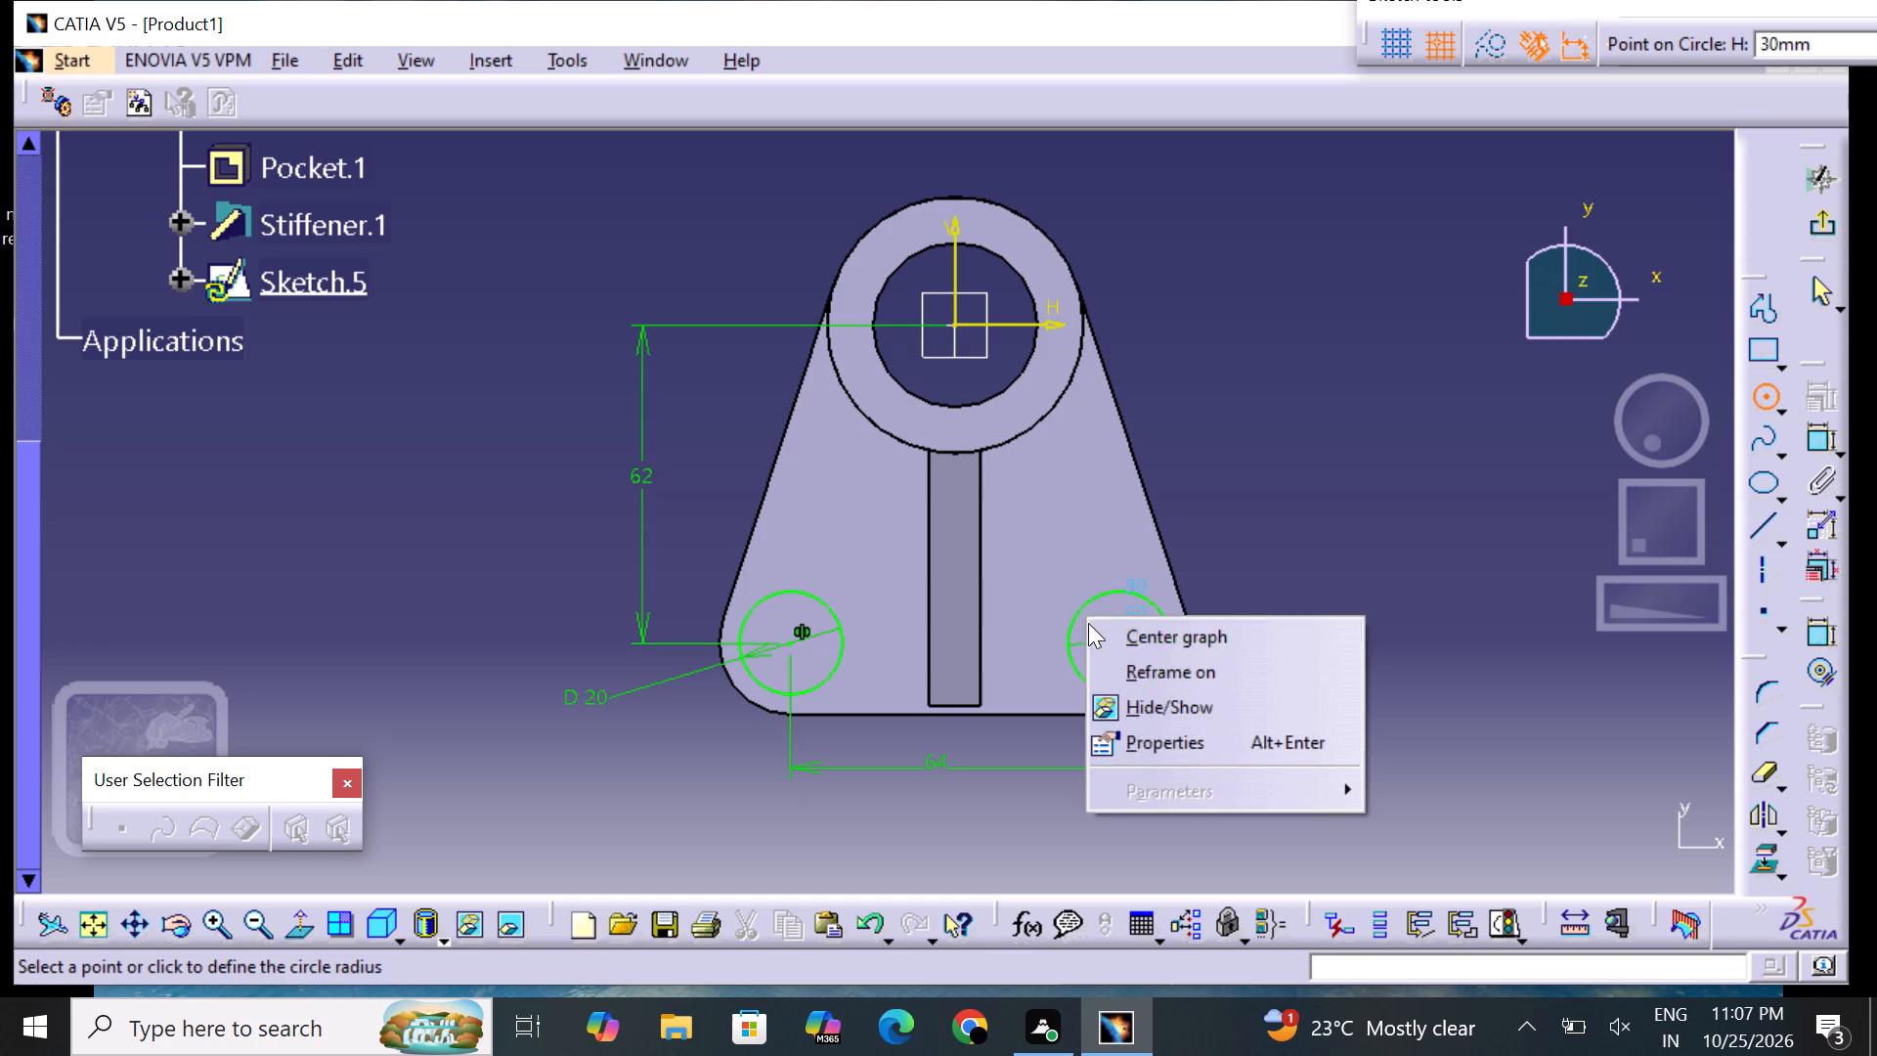
click(1263, 580)
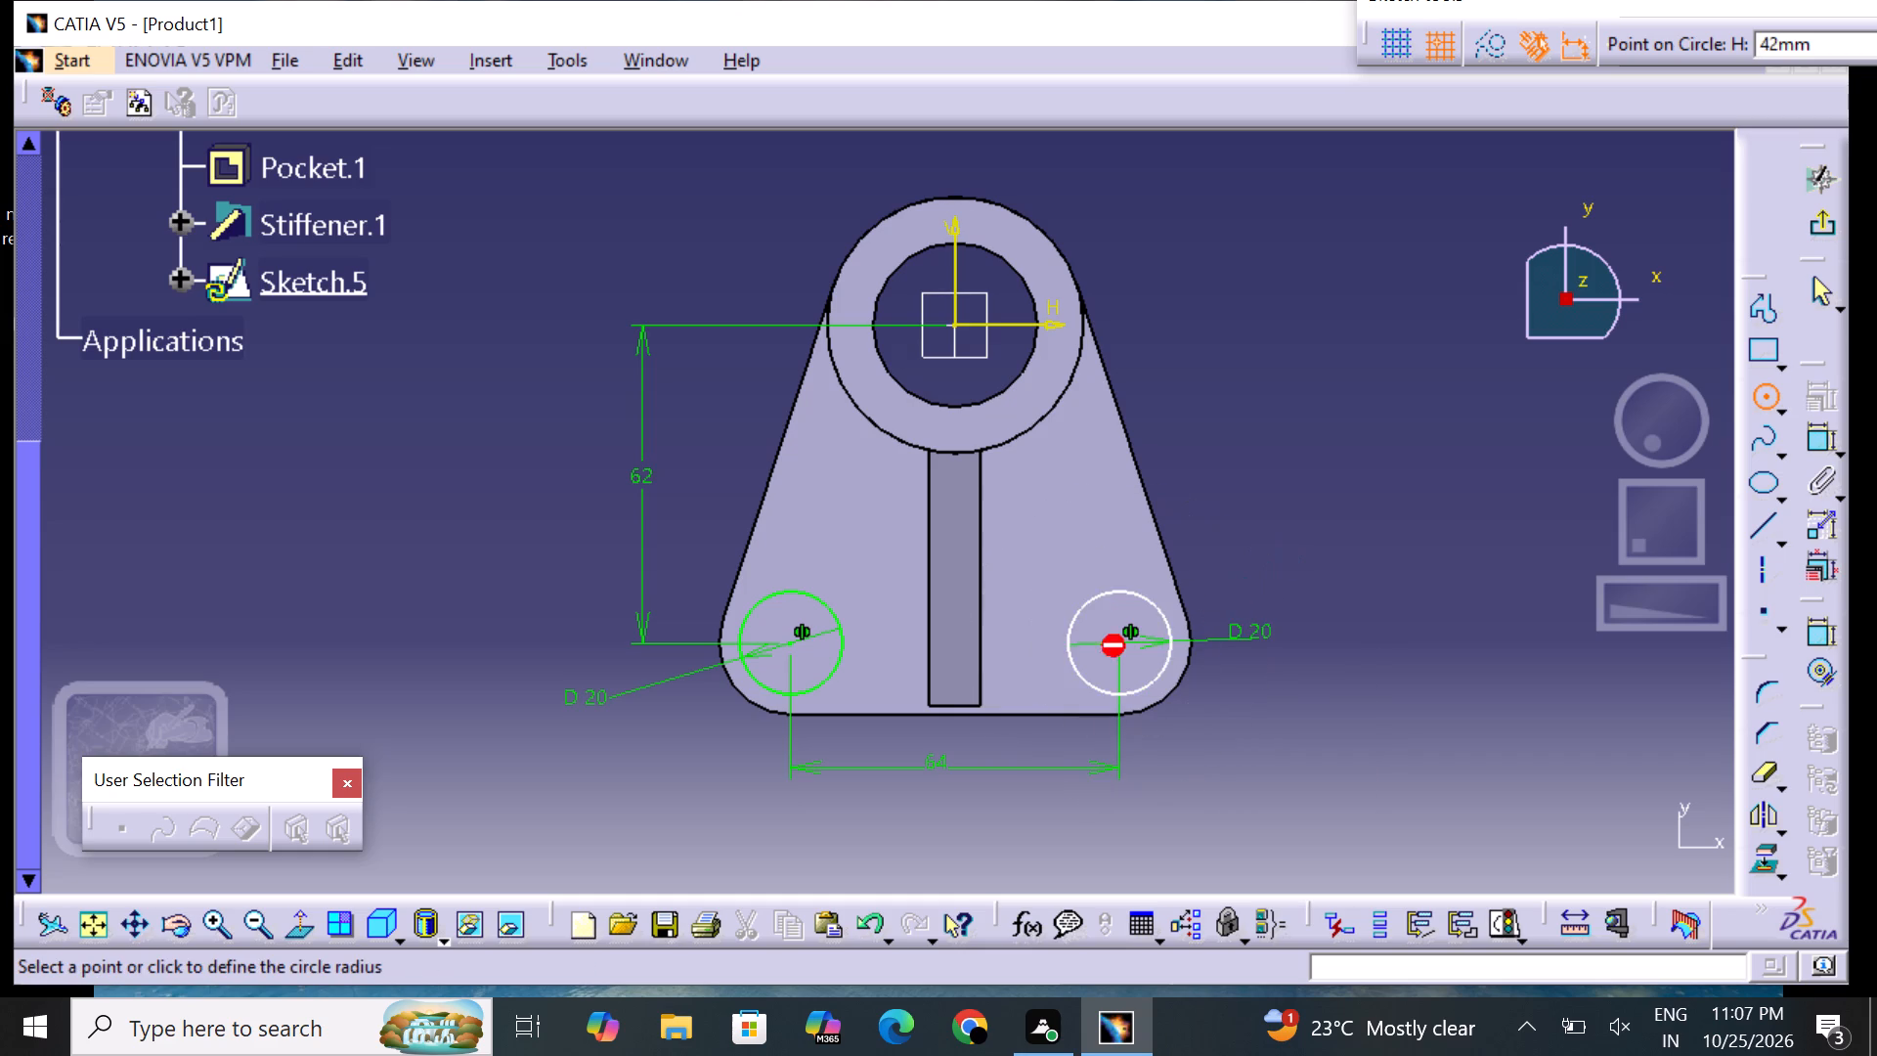
click(1079, 587)
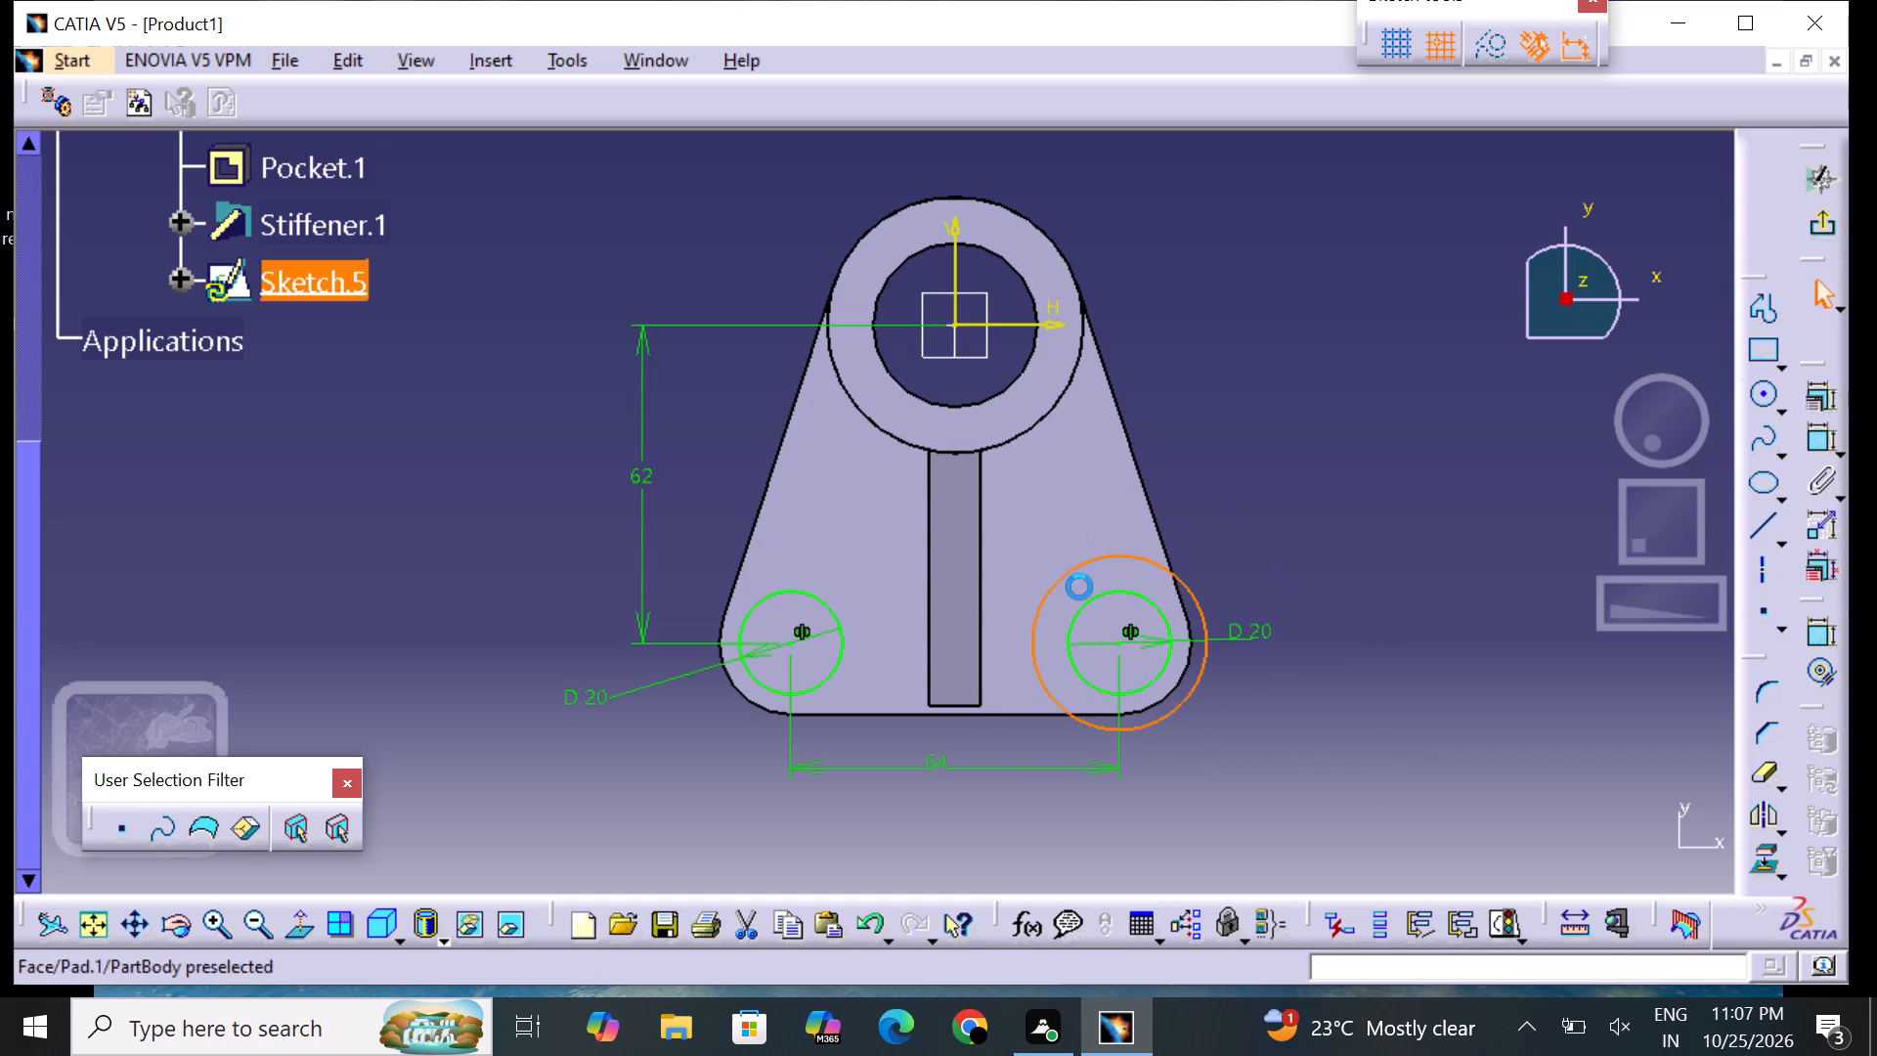
click(1414, 598)
Dimension the new concentric circle's diameter on the positive H side and set it to 12 mm.
click(1830, 445)
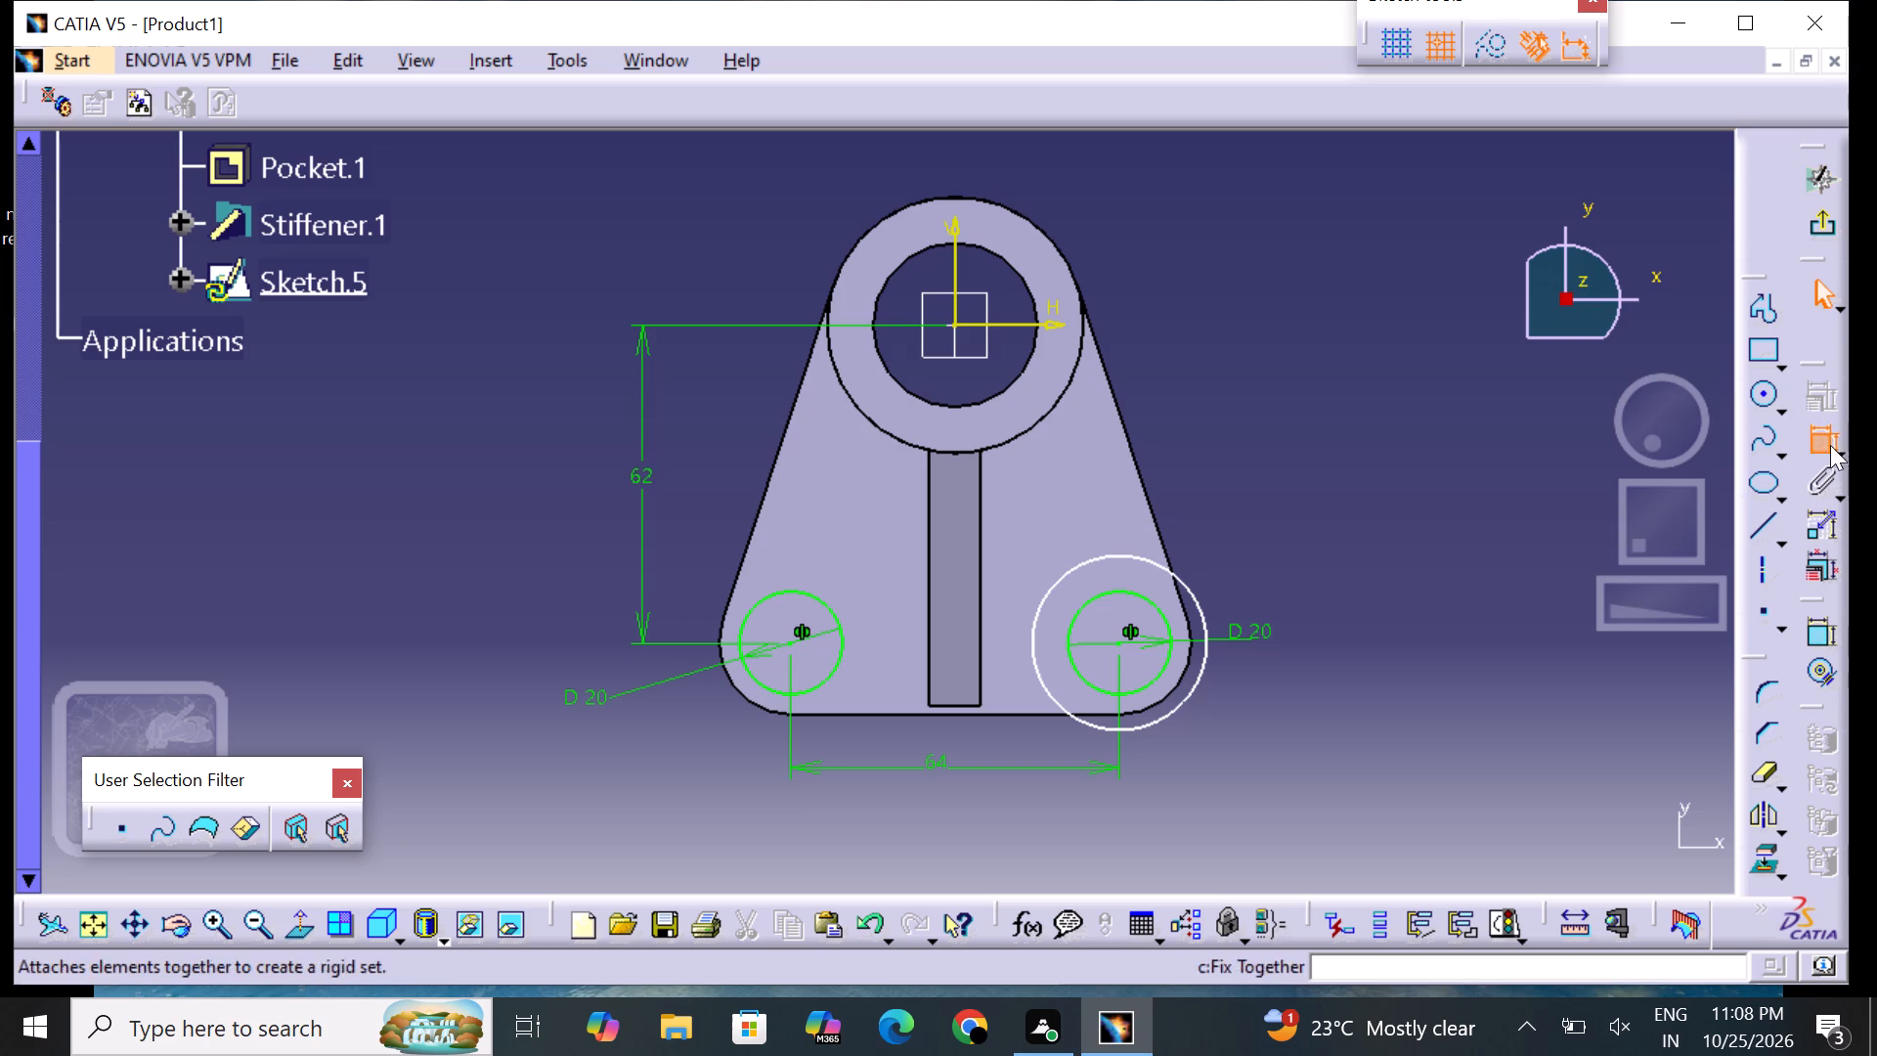
click(1208, 610)
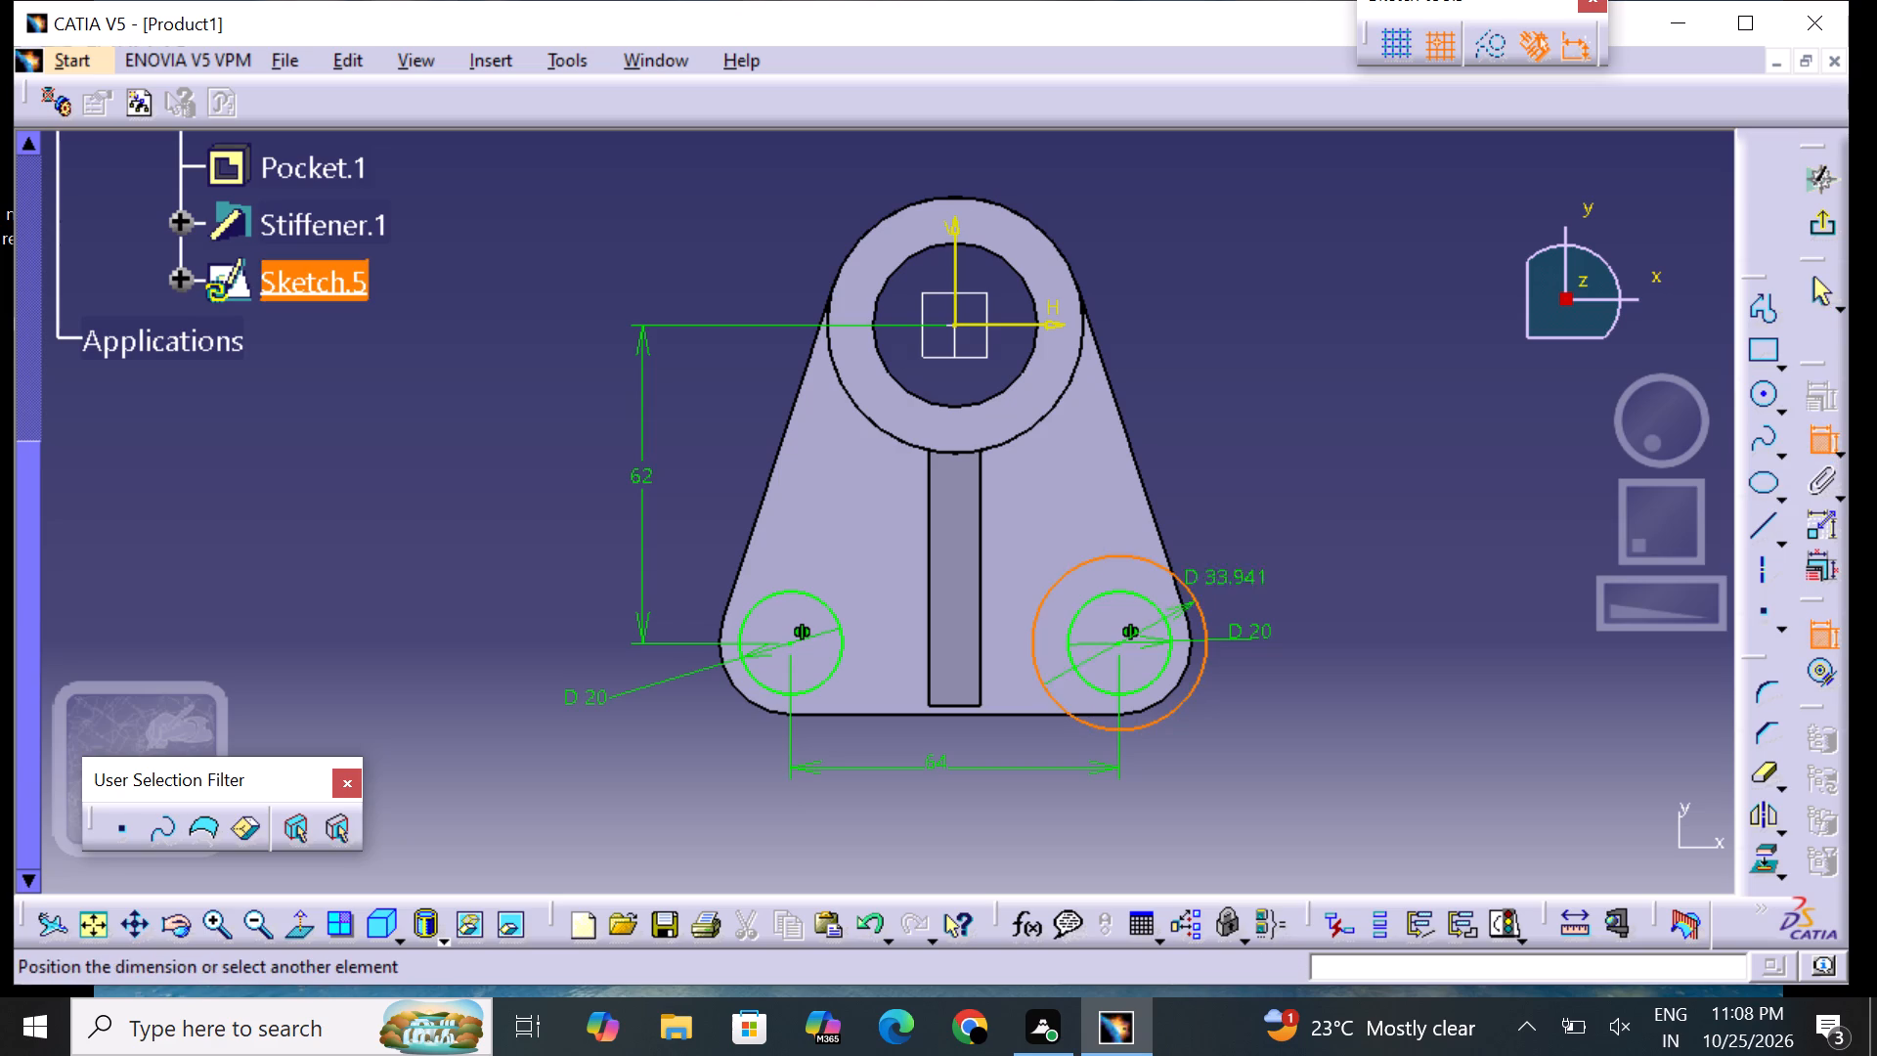
click(1254, 539)
double_click(1264, 528)
key(BackSpace)
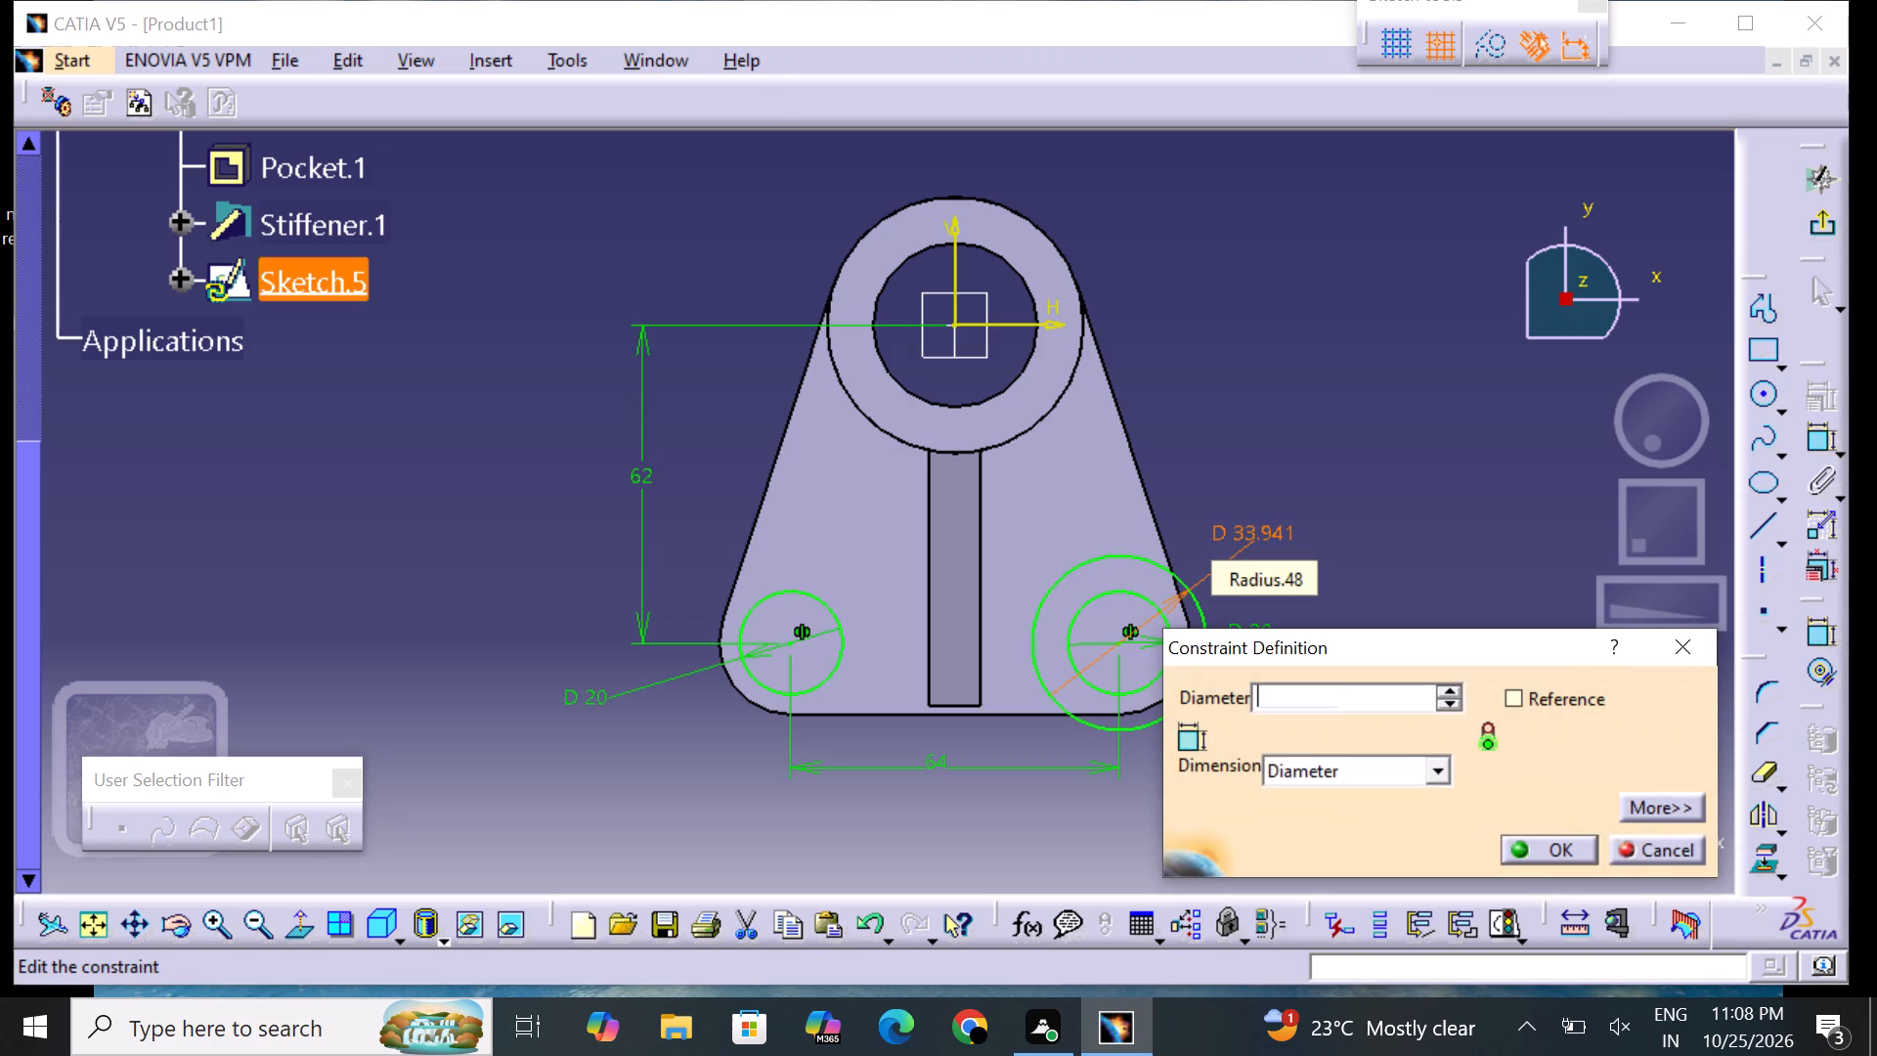
text(12)
key(Return)
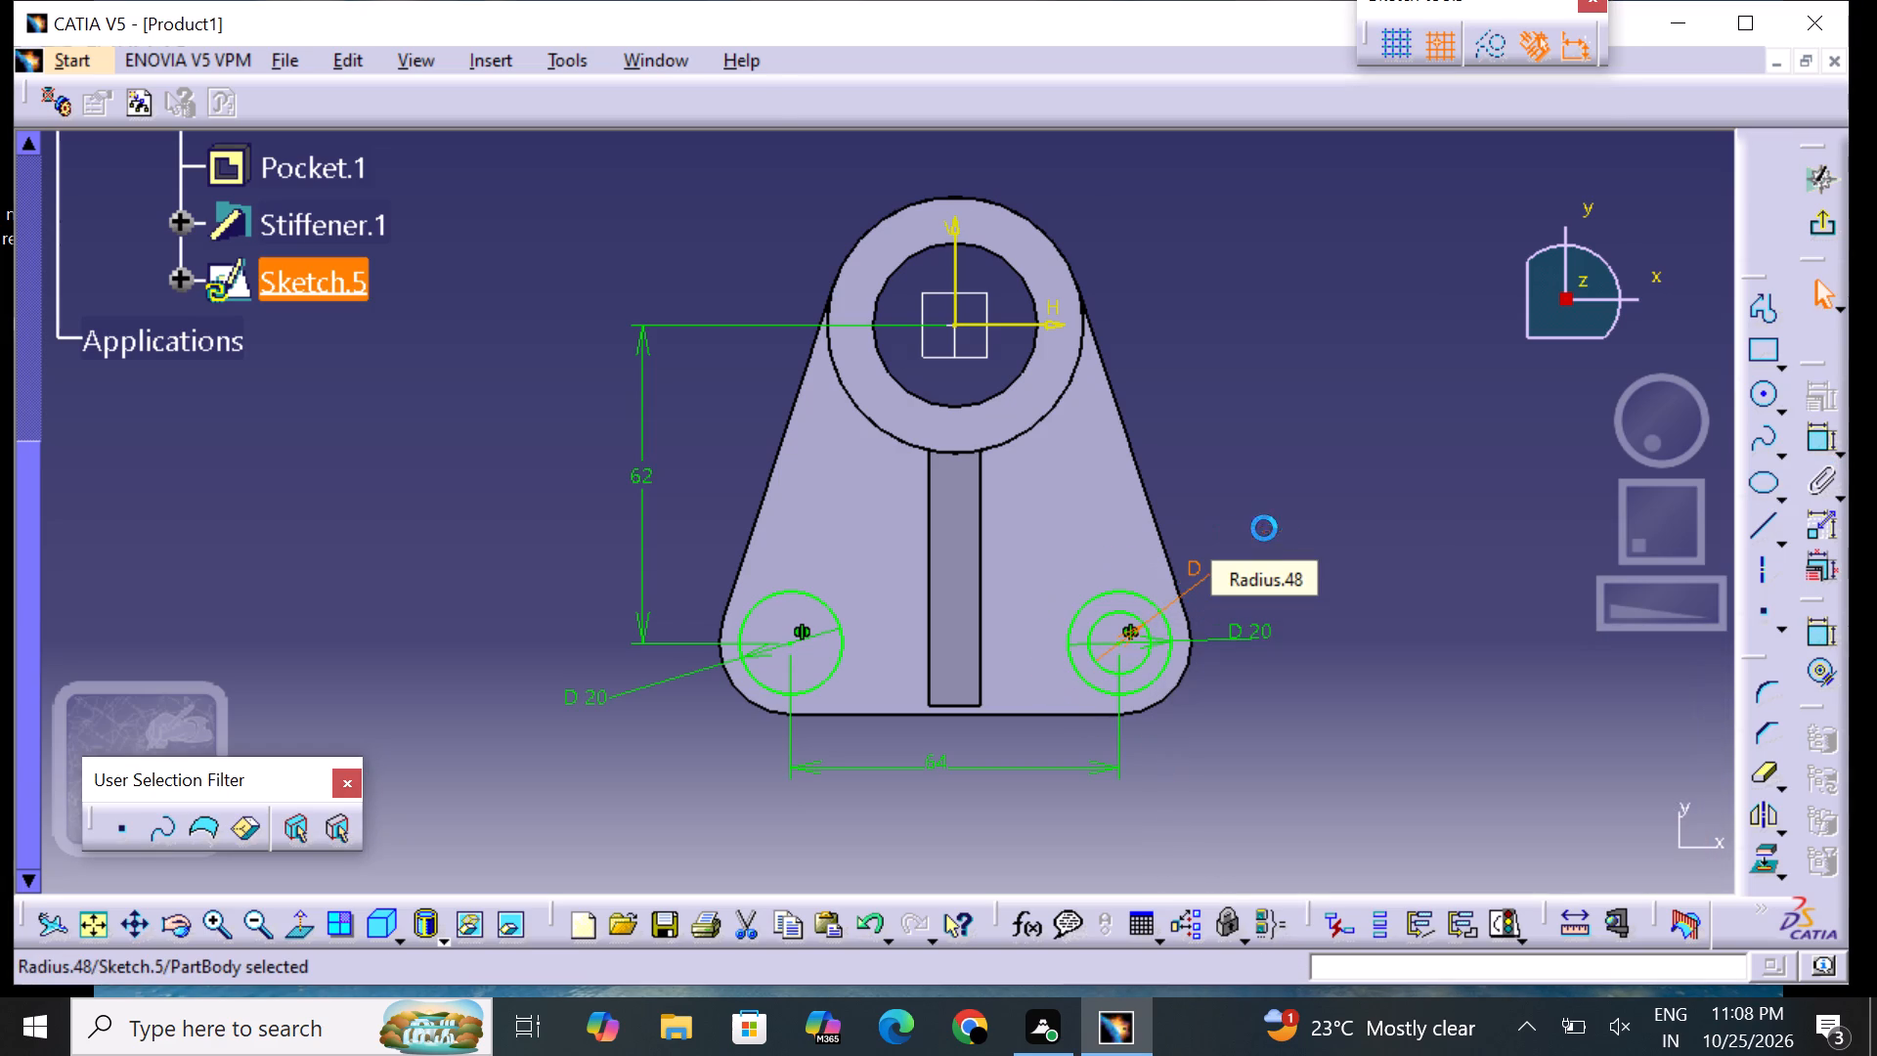
click(1289, 529)
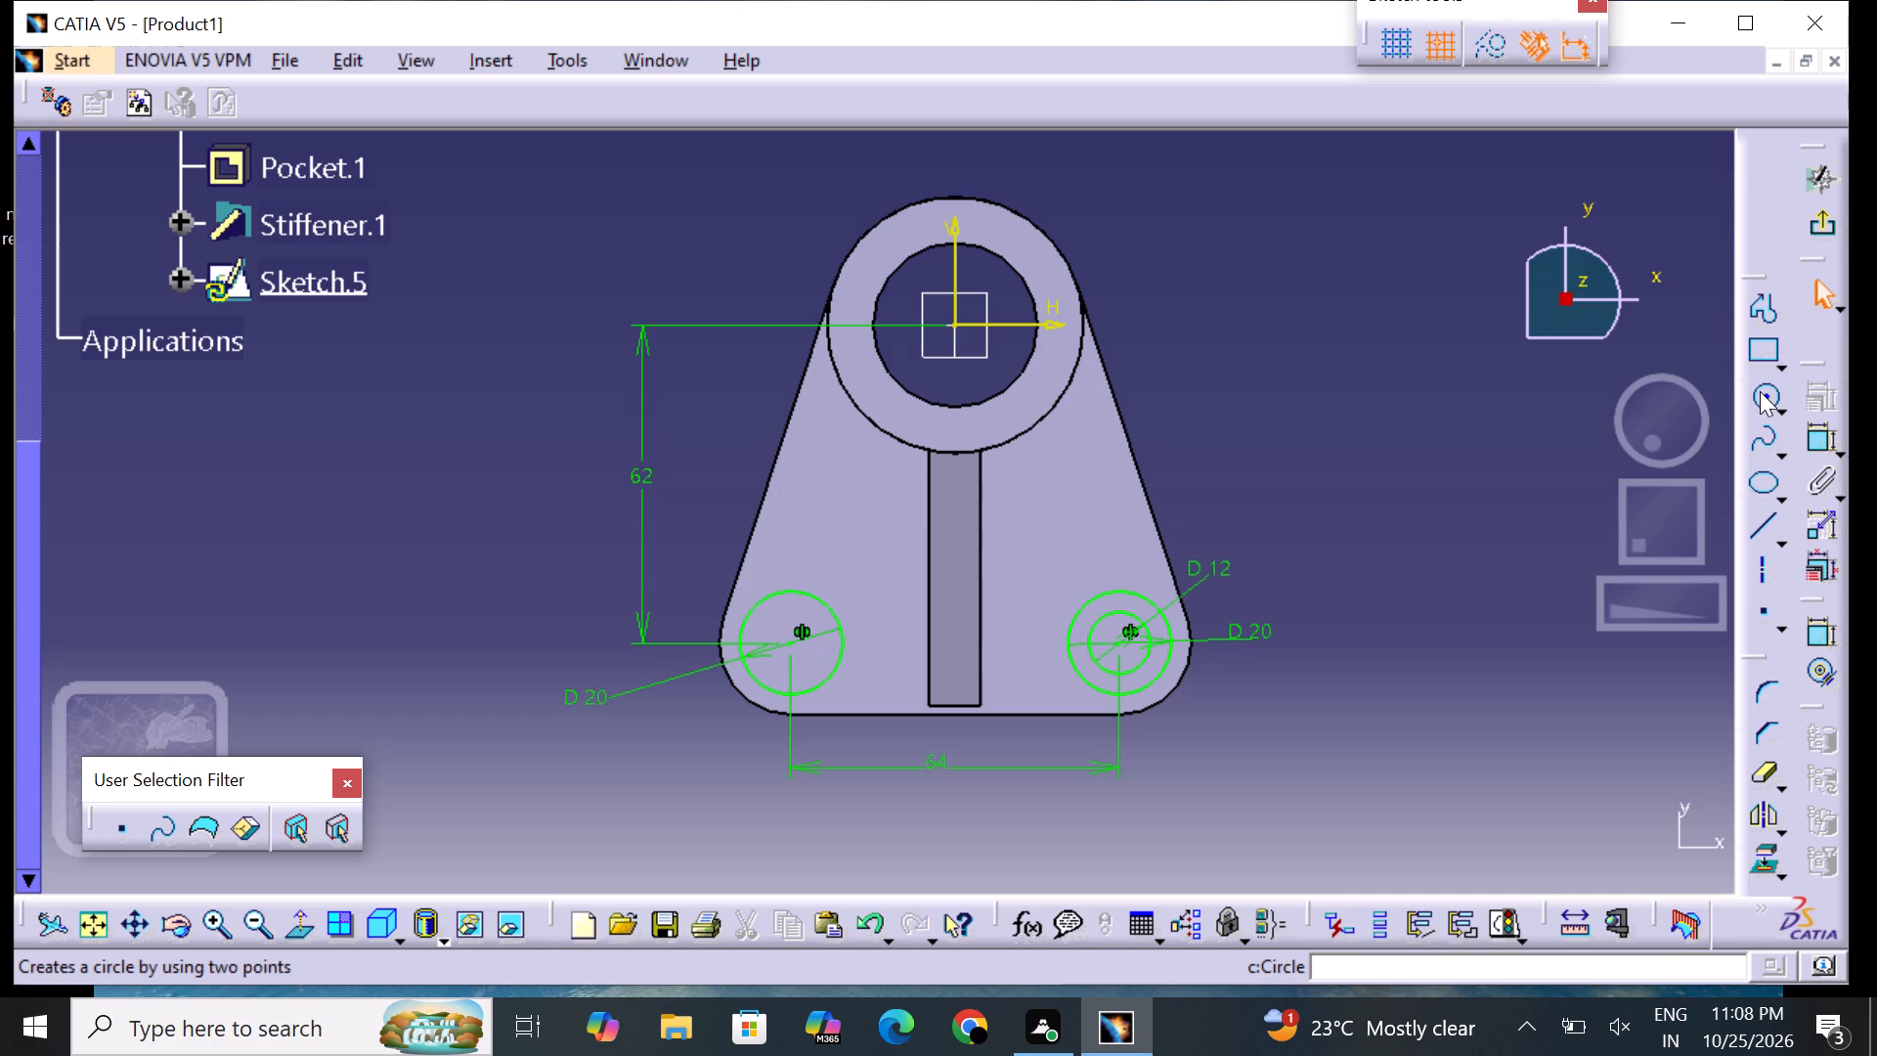
Sketch a circle about 5.7 mm in diameter concentric with the 20 mm circle on the negative H side.
drag(1760, 391, 1757, 400)
click(791, 650)
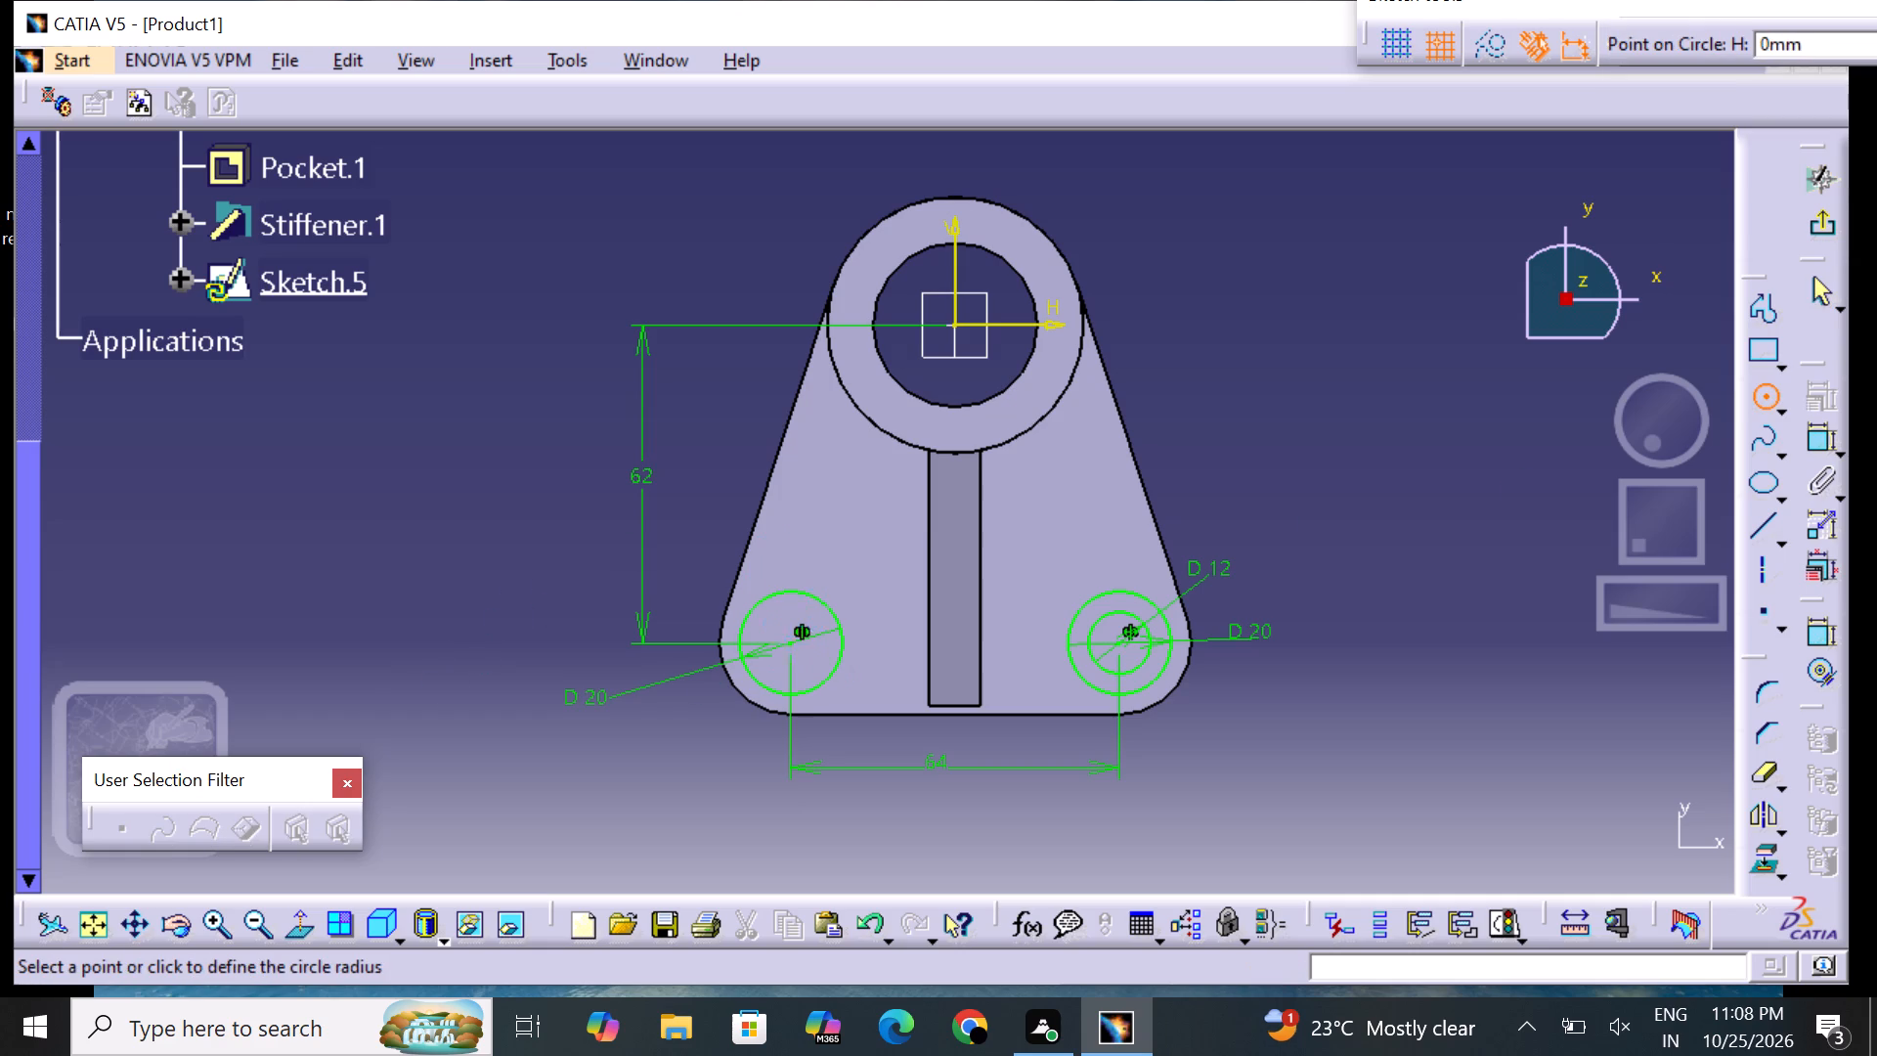
click(820, 627)
click(1349, 825)
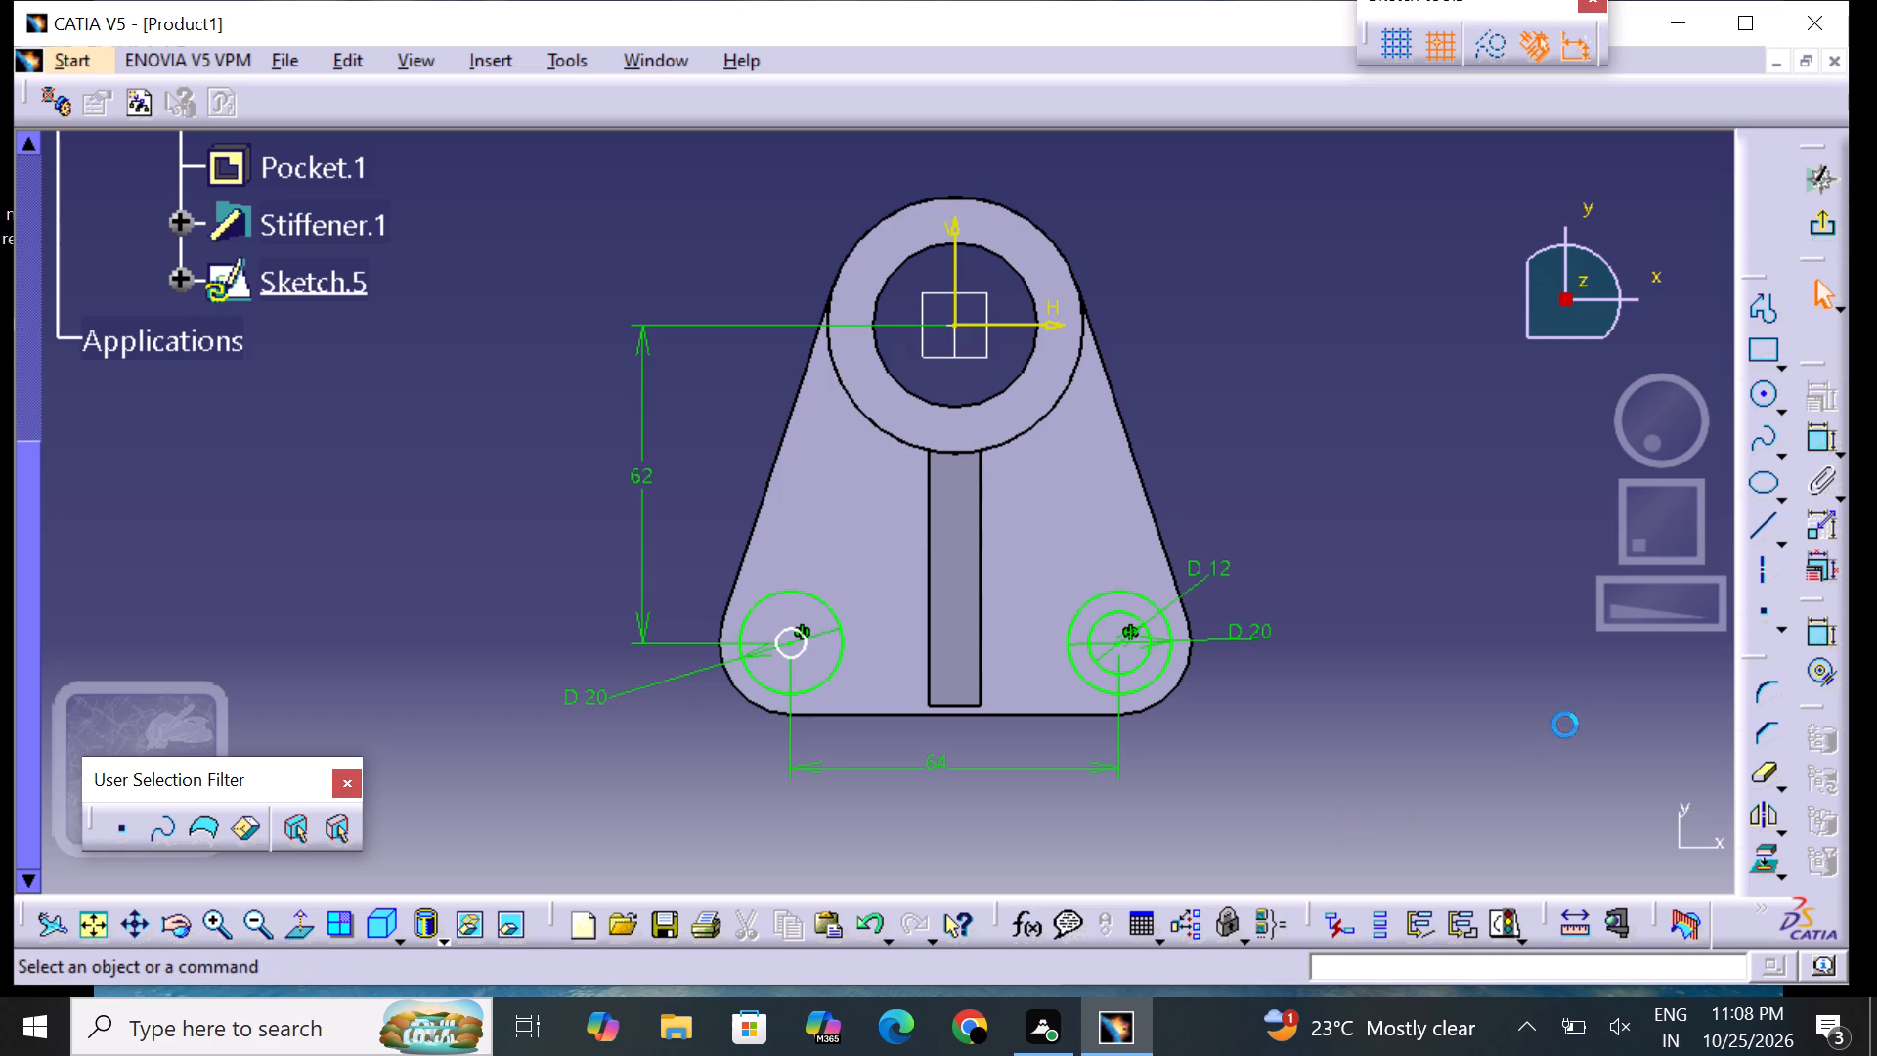
Dimension the small inner circle's diameter on the negative H side and set it to 13 mm.
click(1812, 445)
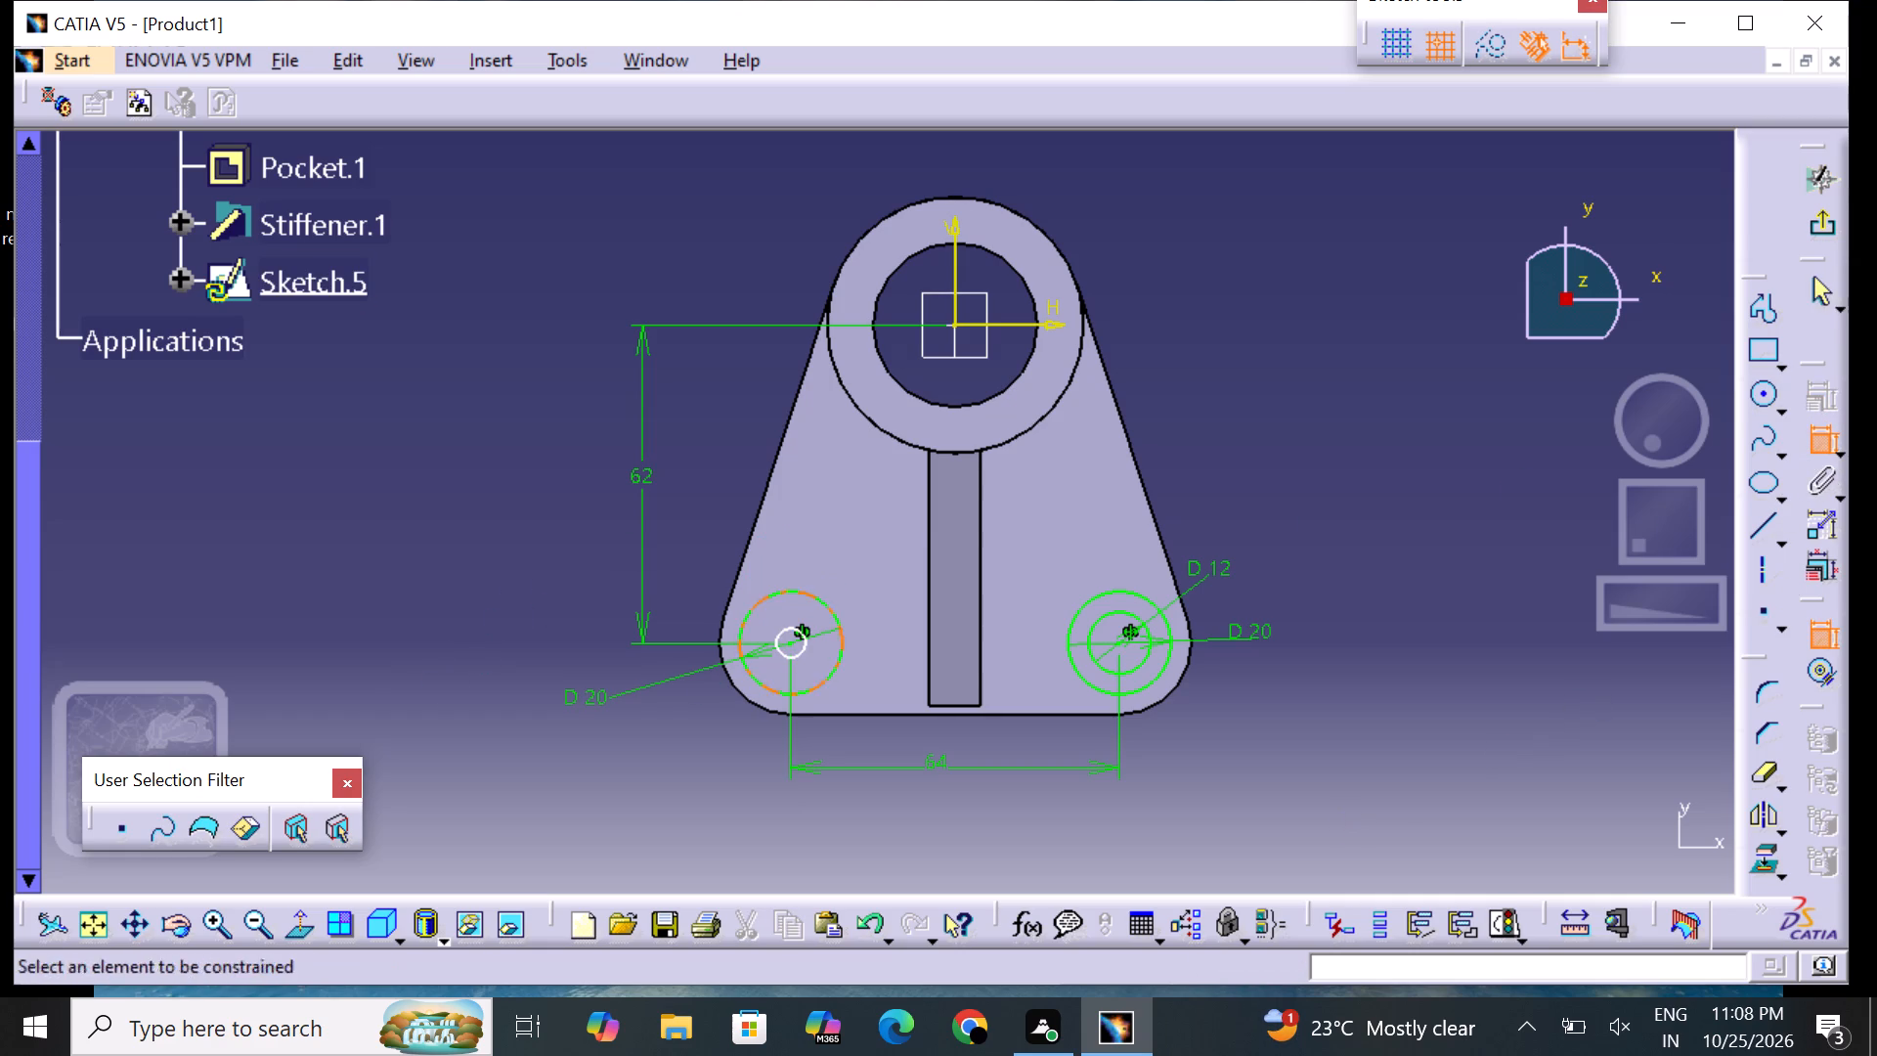
click(779, 629)
click(707, 544)
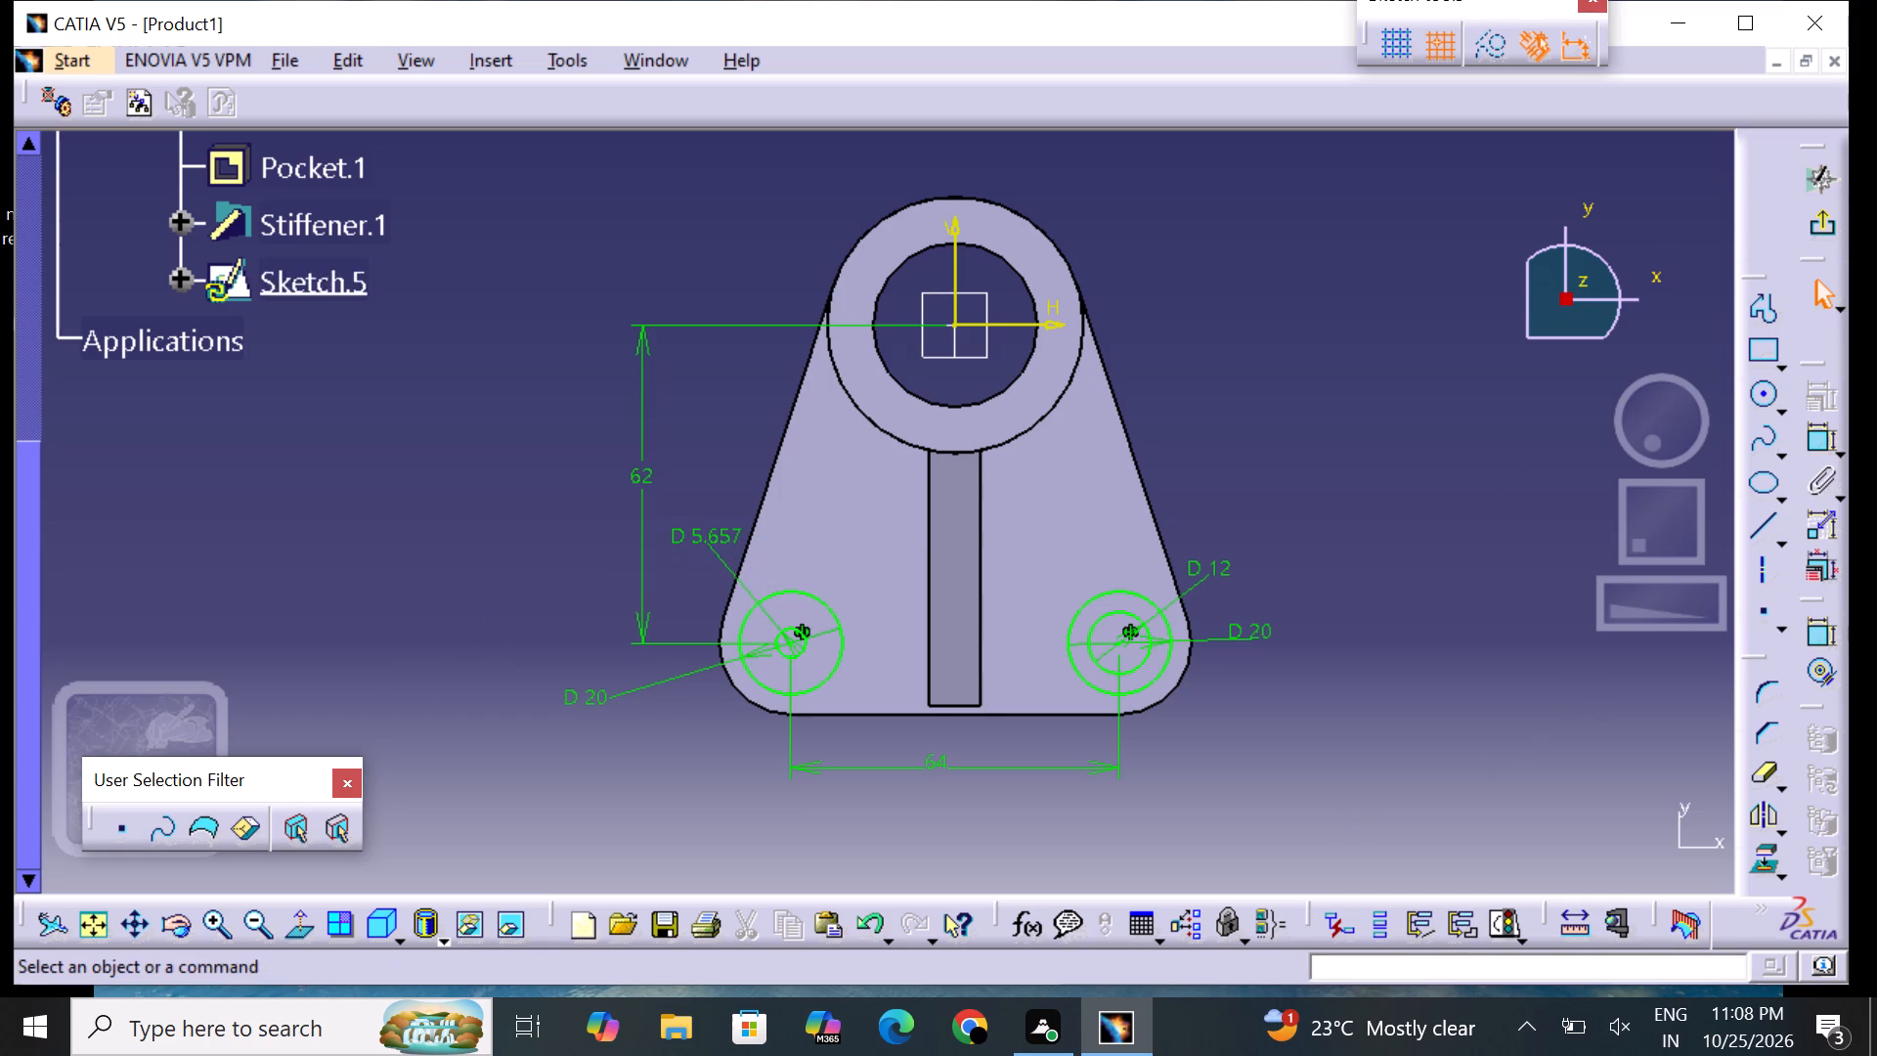
double_click(717, 528)
key(BackSpace)
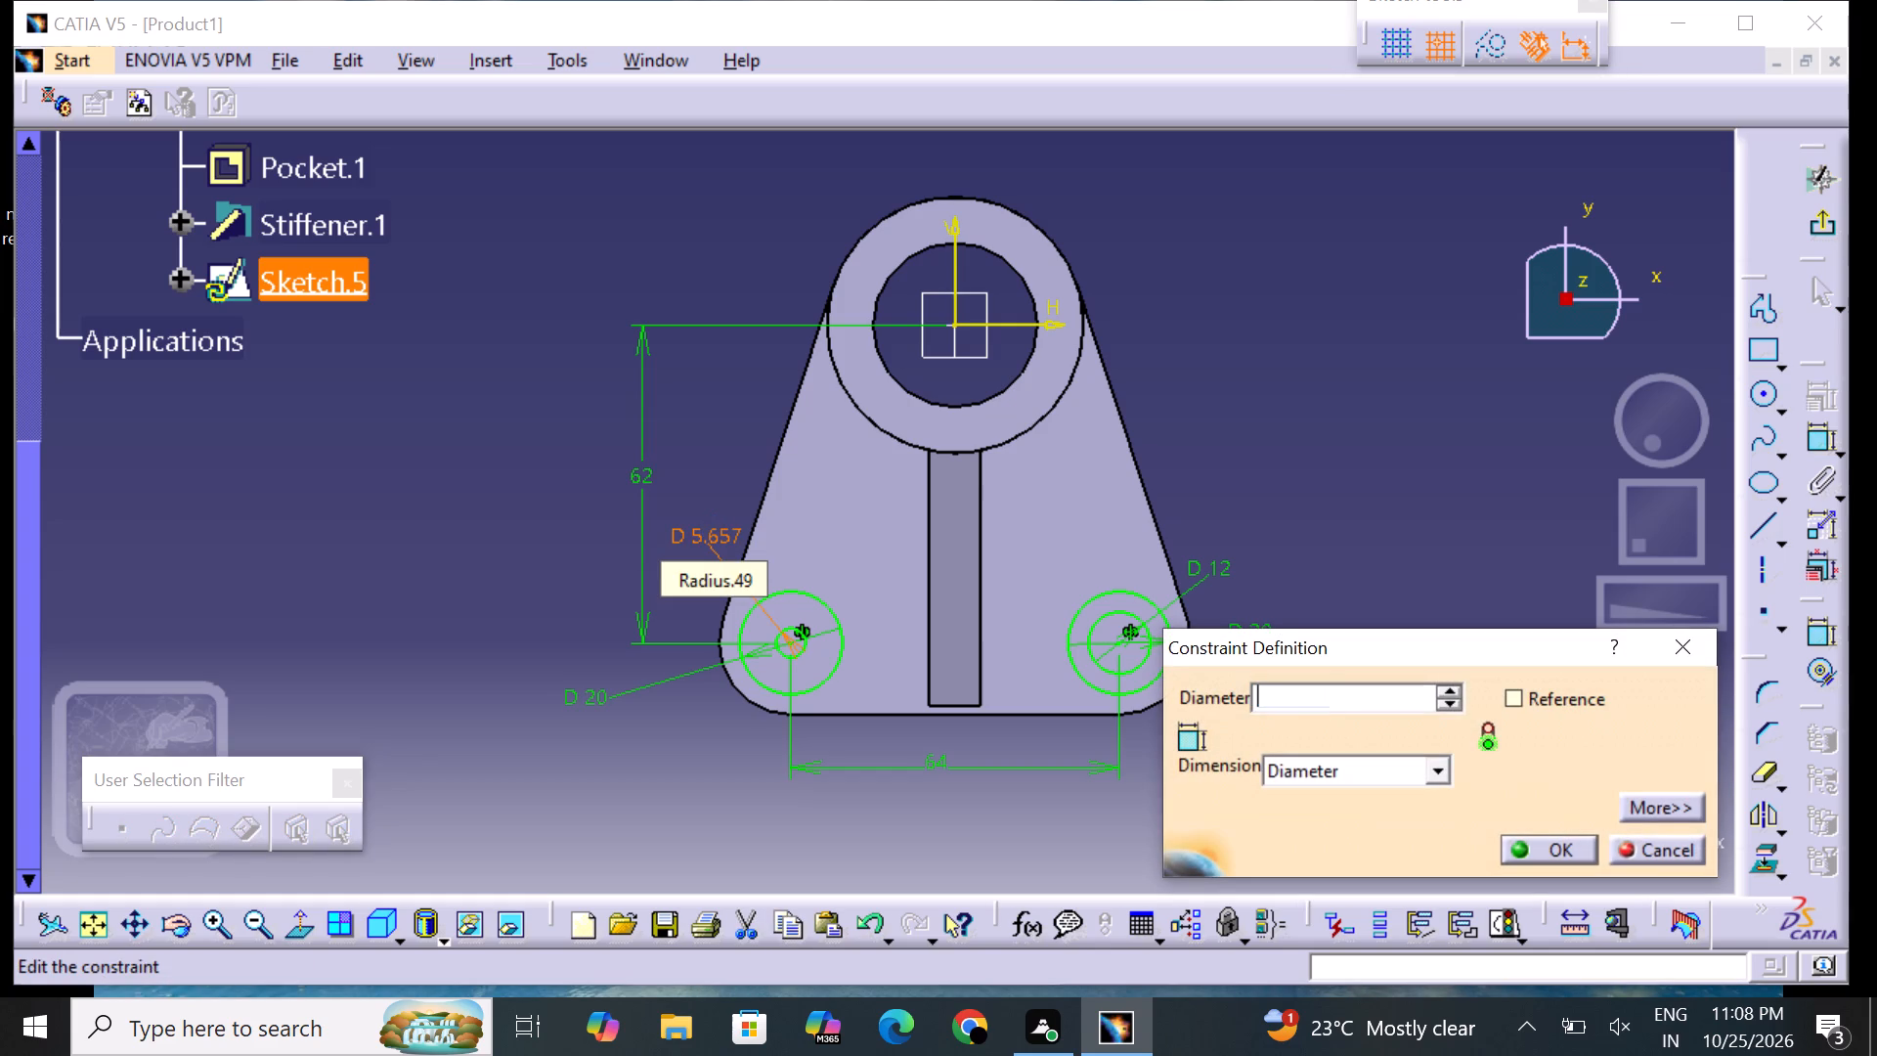
text(13)
key(Return)
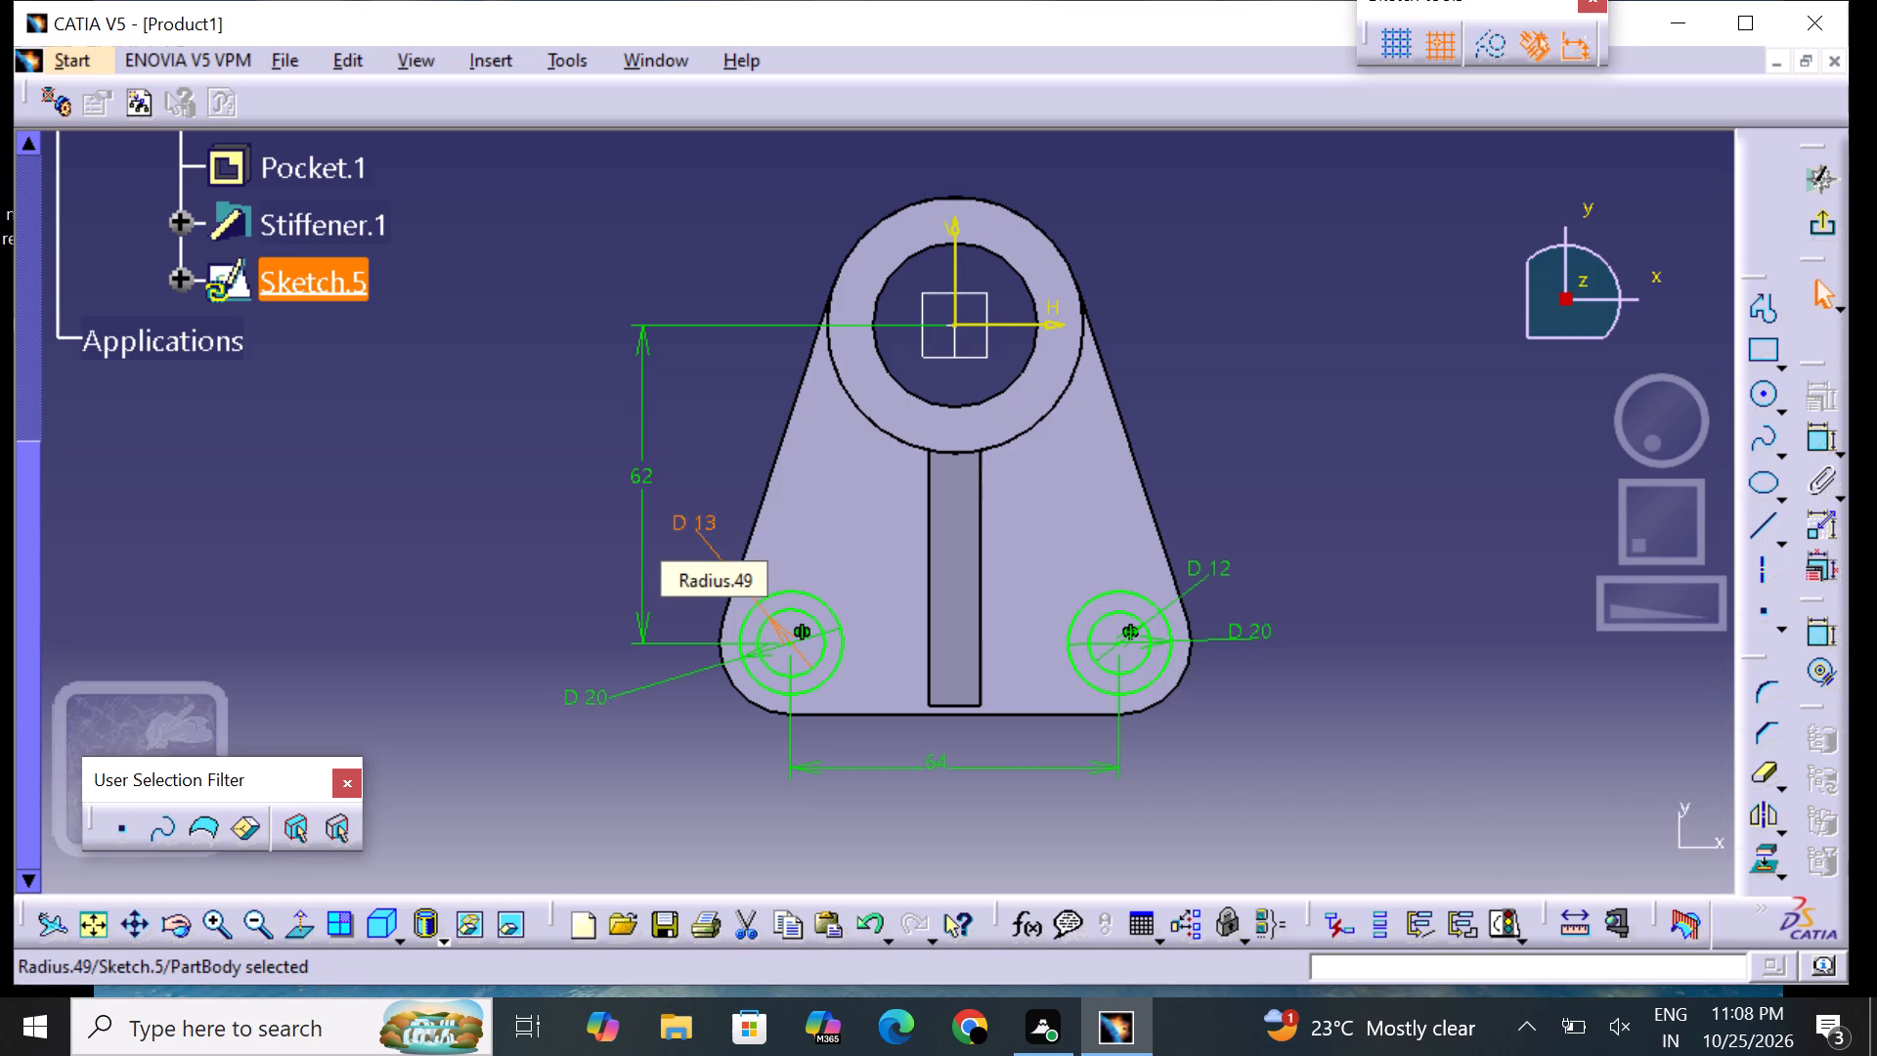
click(760, 429)
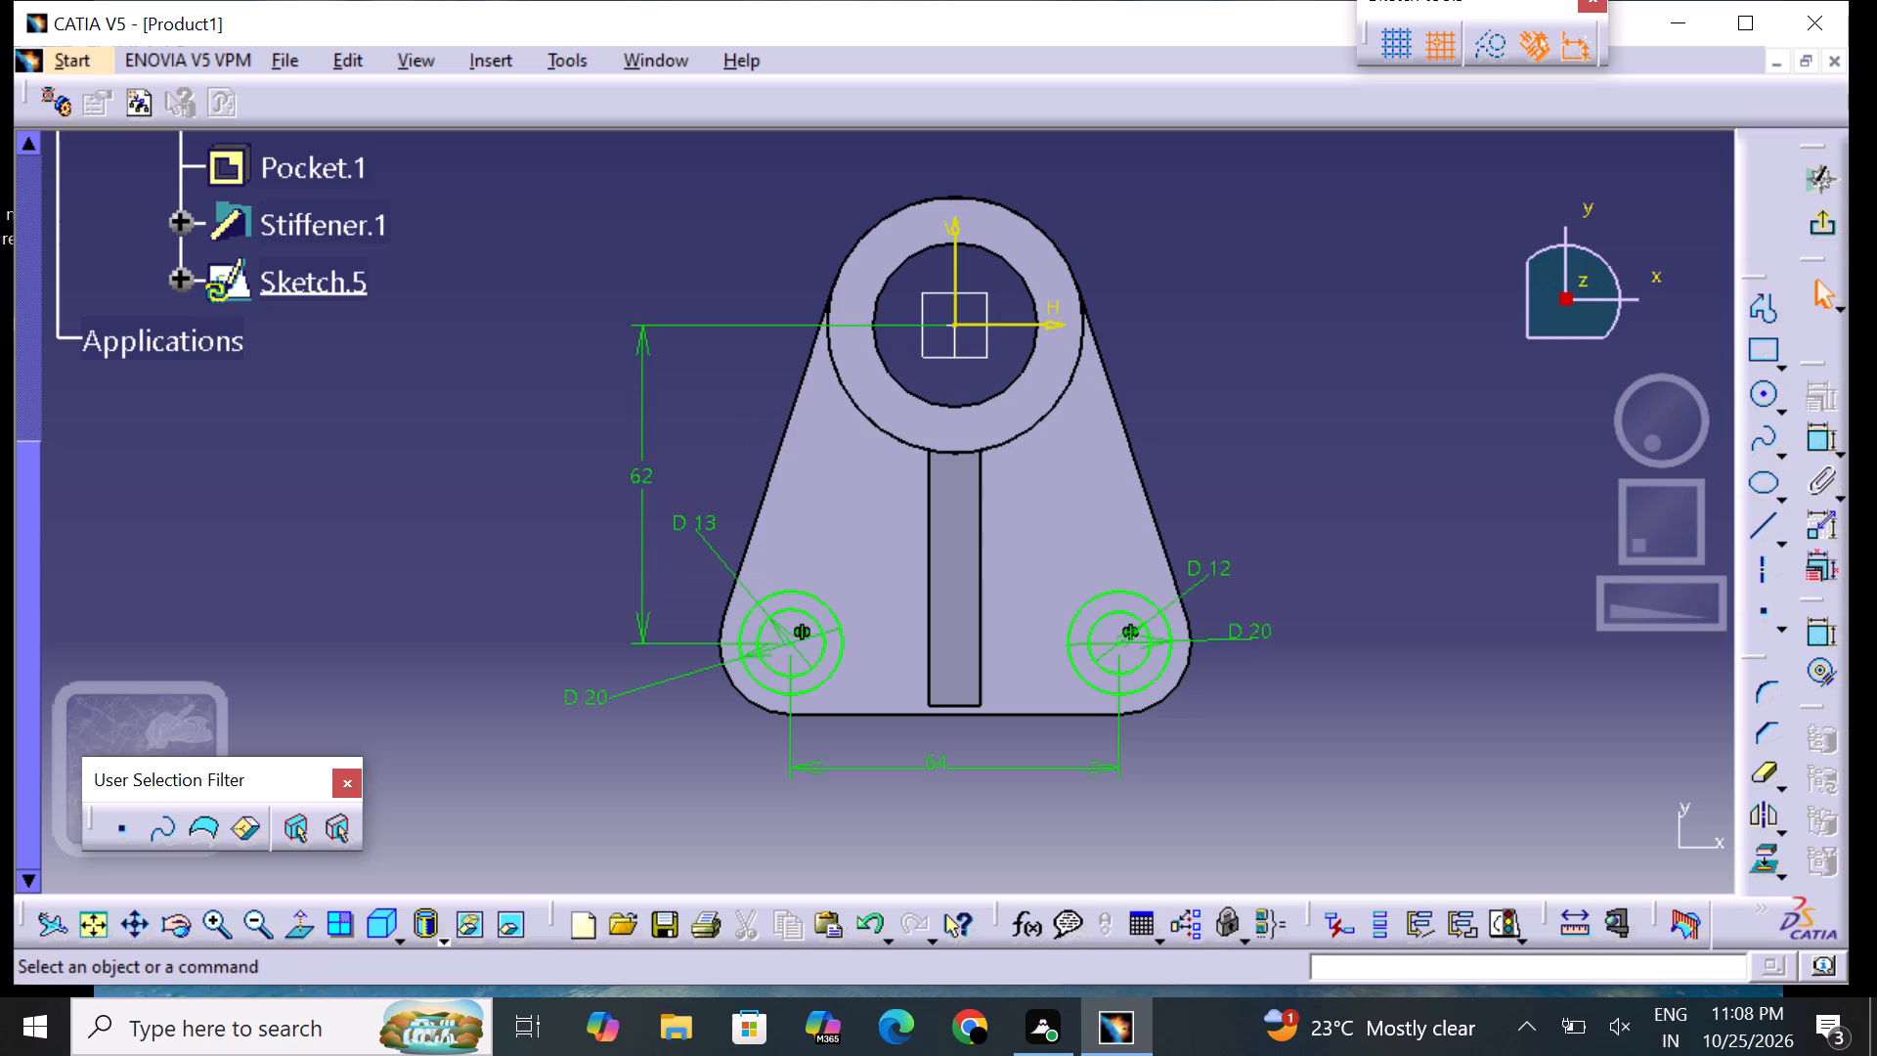
Exit the sketch containing the two pairs of concentric circles and return to the 3D part.
click(1806, 211)
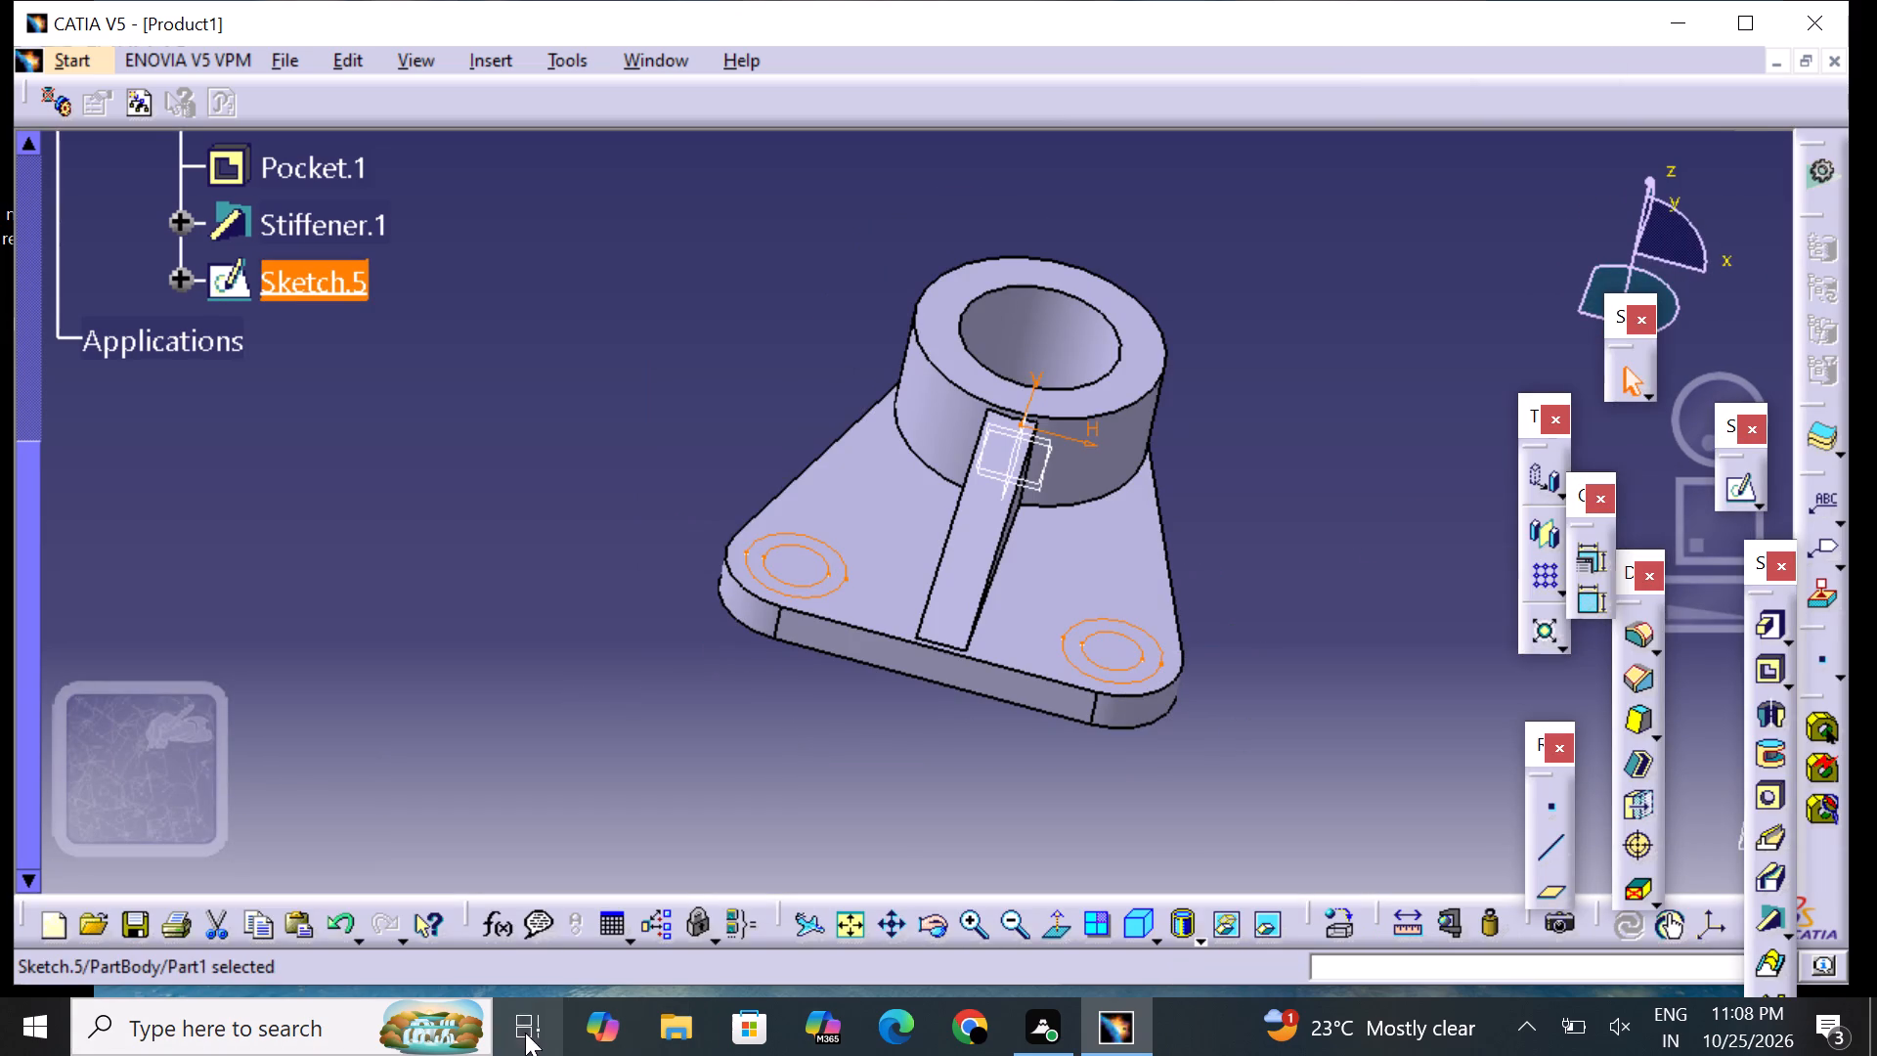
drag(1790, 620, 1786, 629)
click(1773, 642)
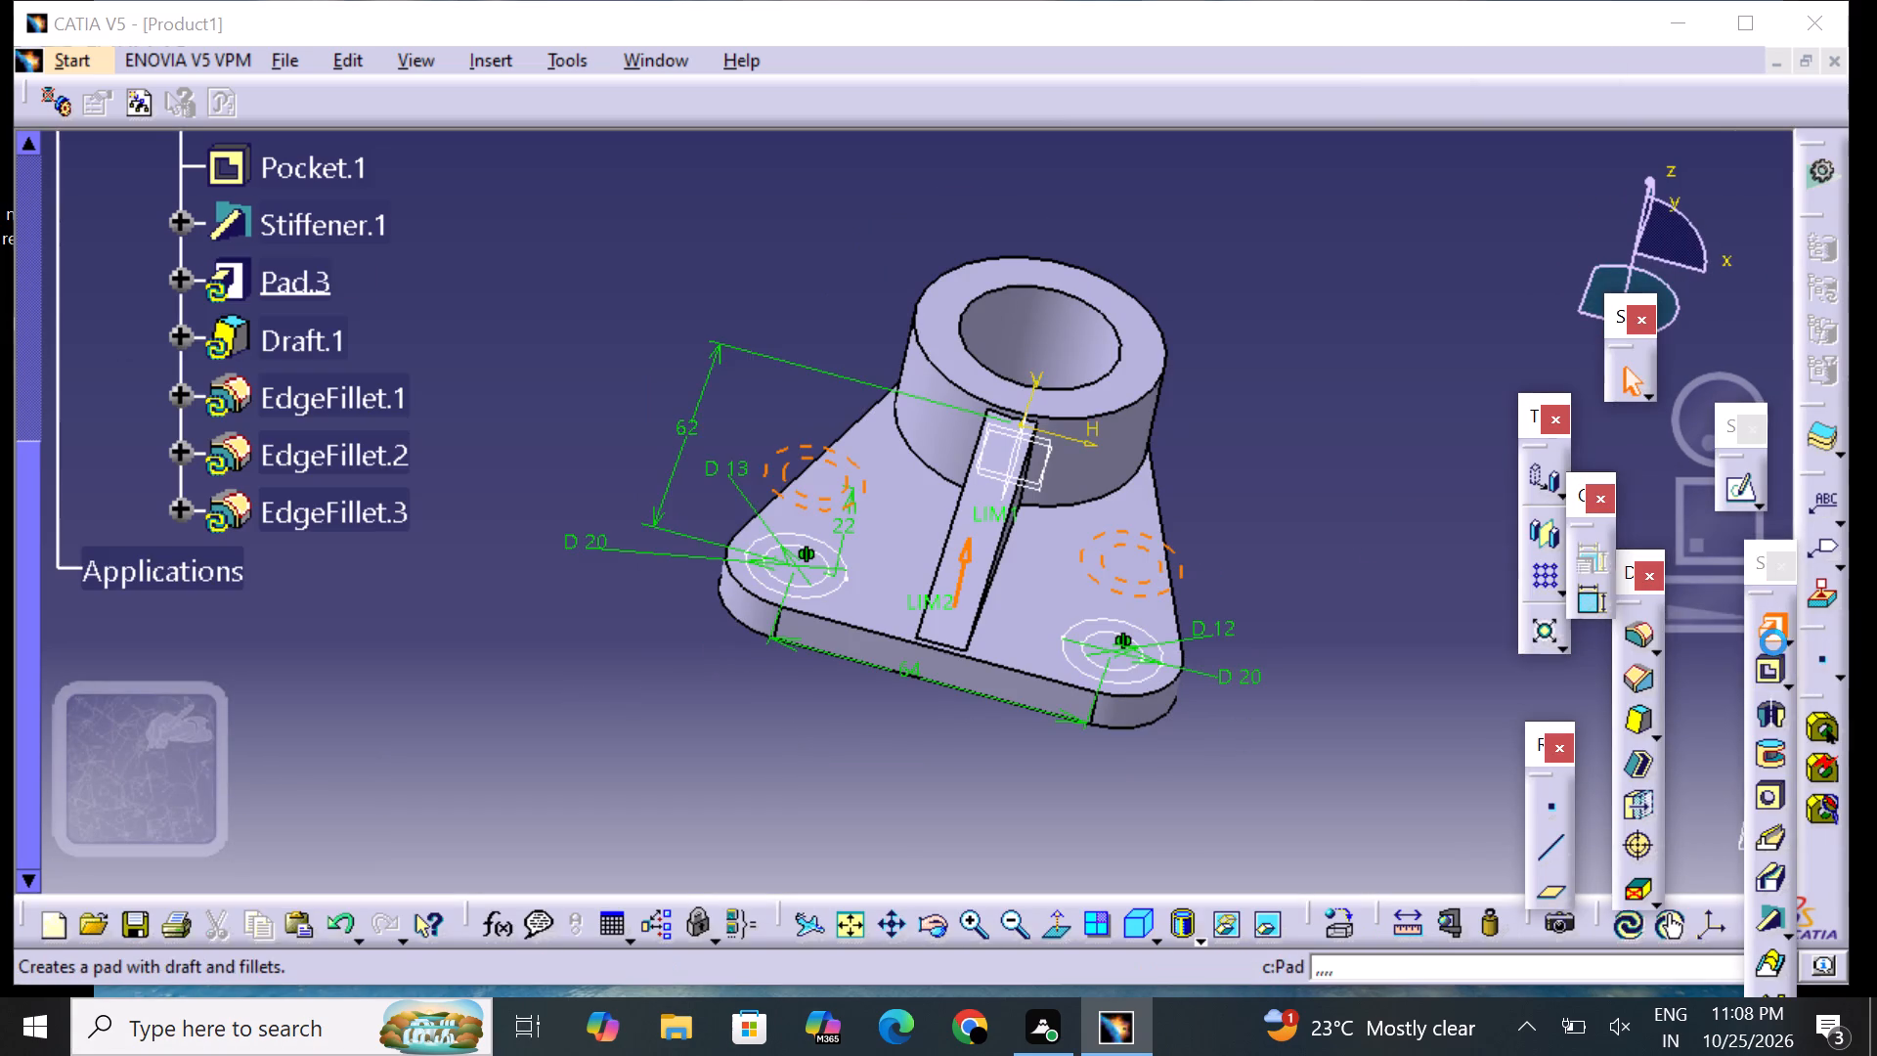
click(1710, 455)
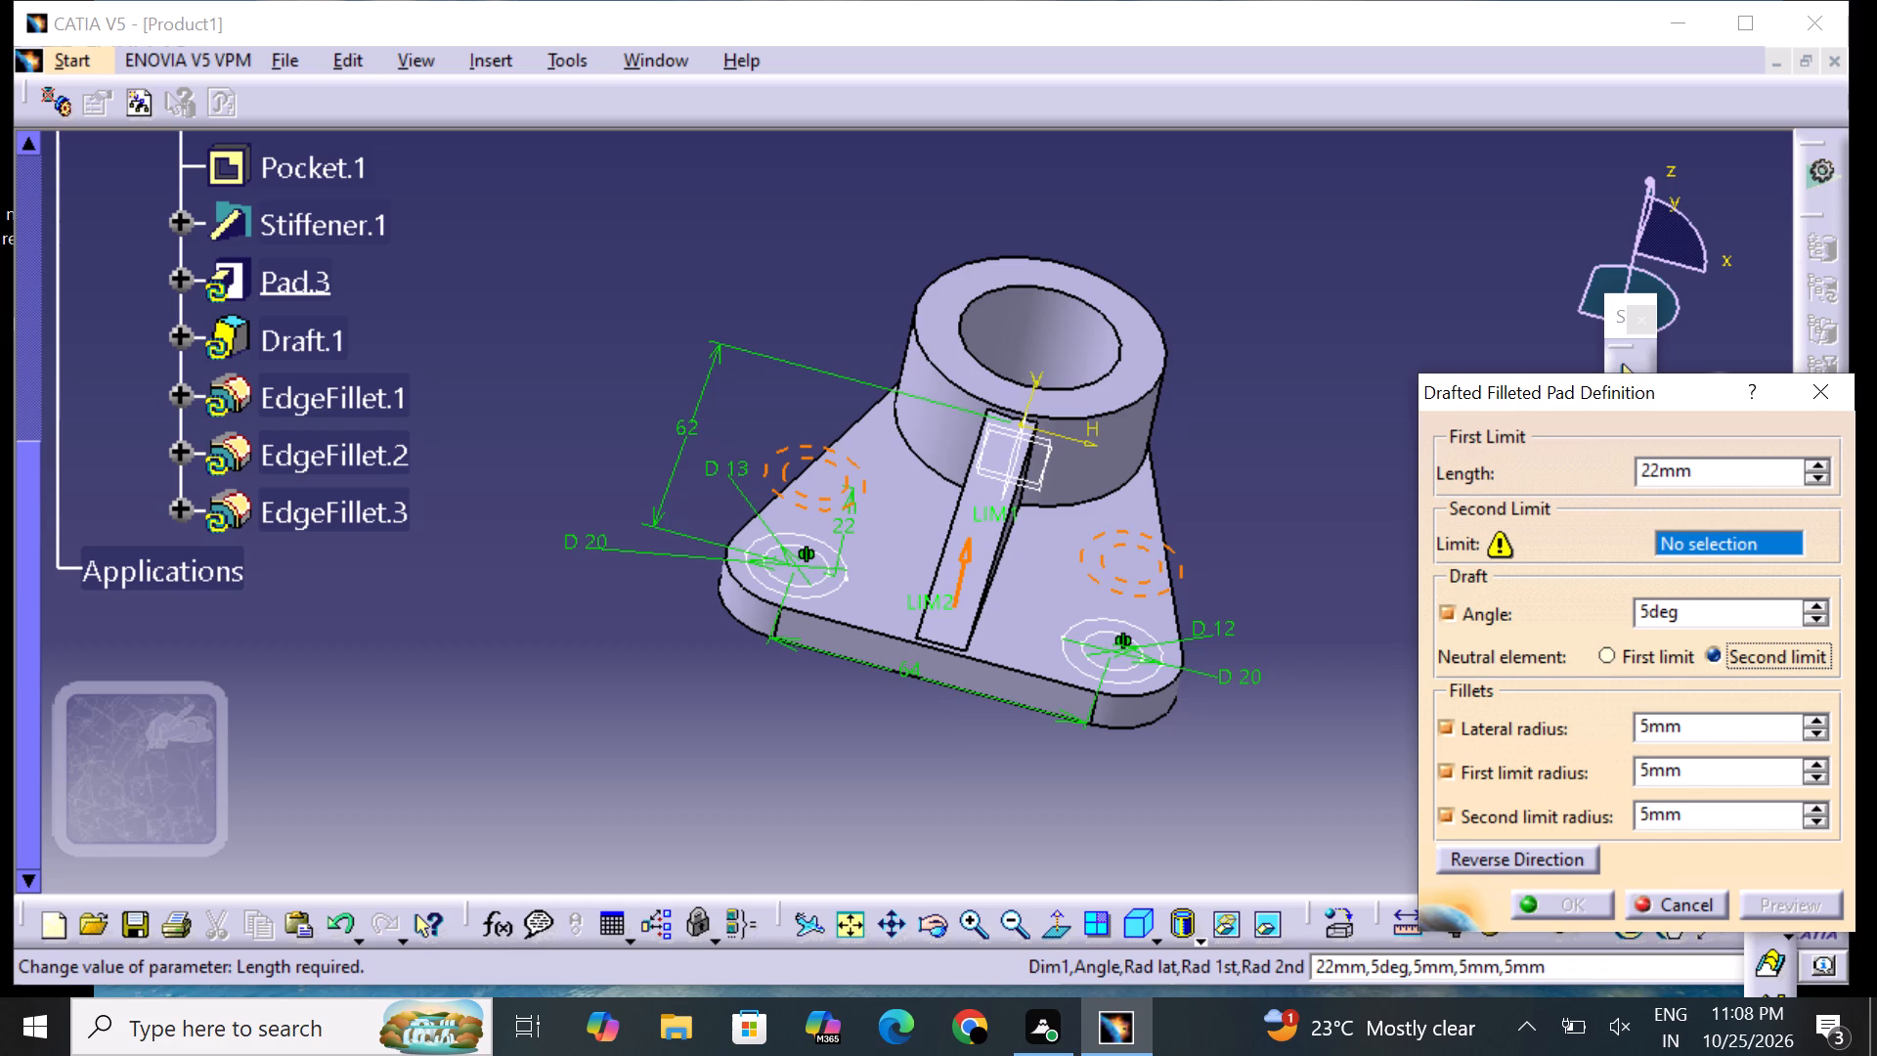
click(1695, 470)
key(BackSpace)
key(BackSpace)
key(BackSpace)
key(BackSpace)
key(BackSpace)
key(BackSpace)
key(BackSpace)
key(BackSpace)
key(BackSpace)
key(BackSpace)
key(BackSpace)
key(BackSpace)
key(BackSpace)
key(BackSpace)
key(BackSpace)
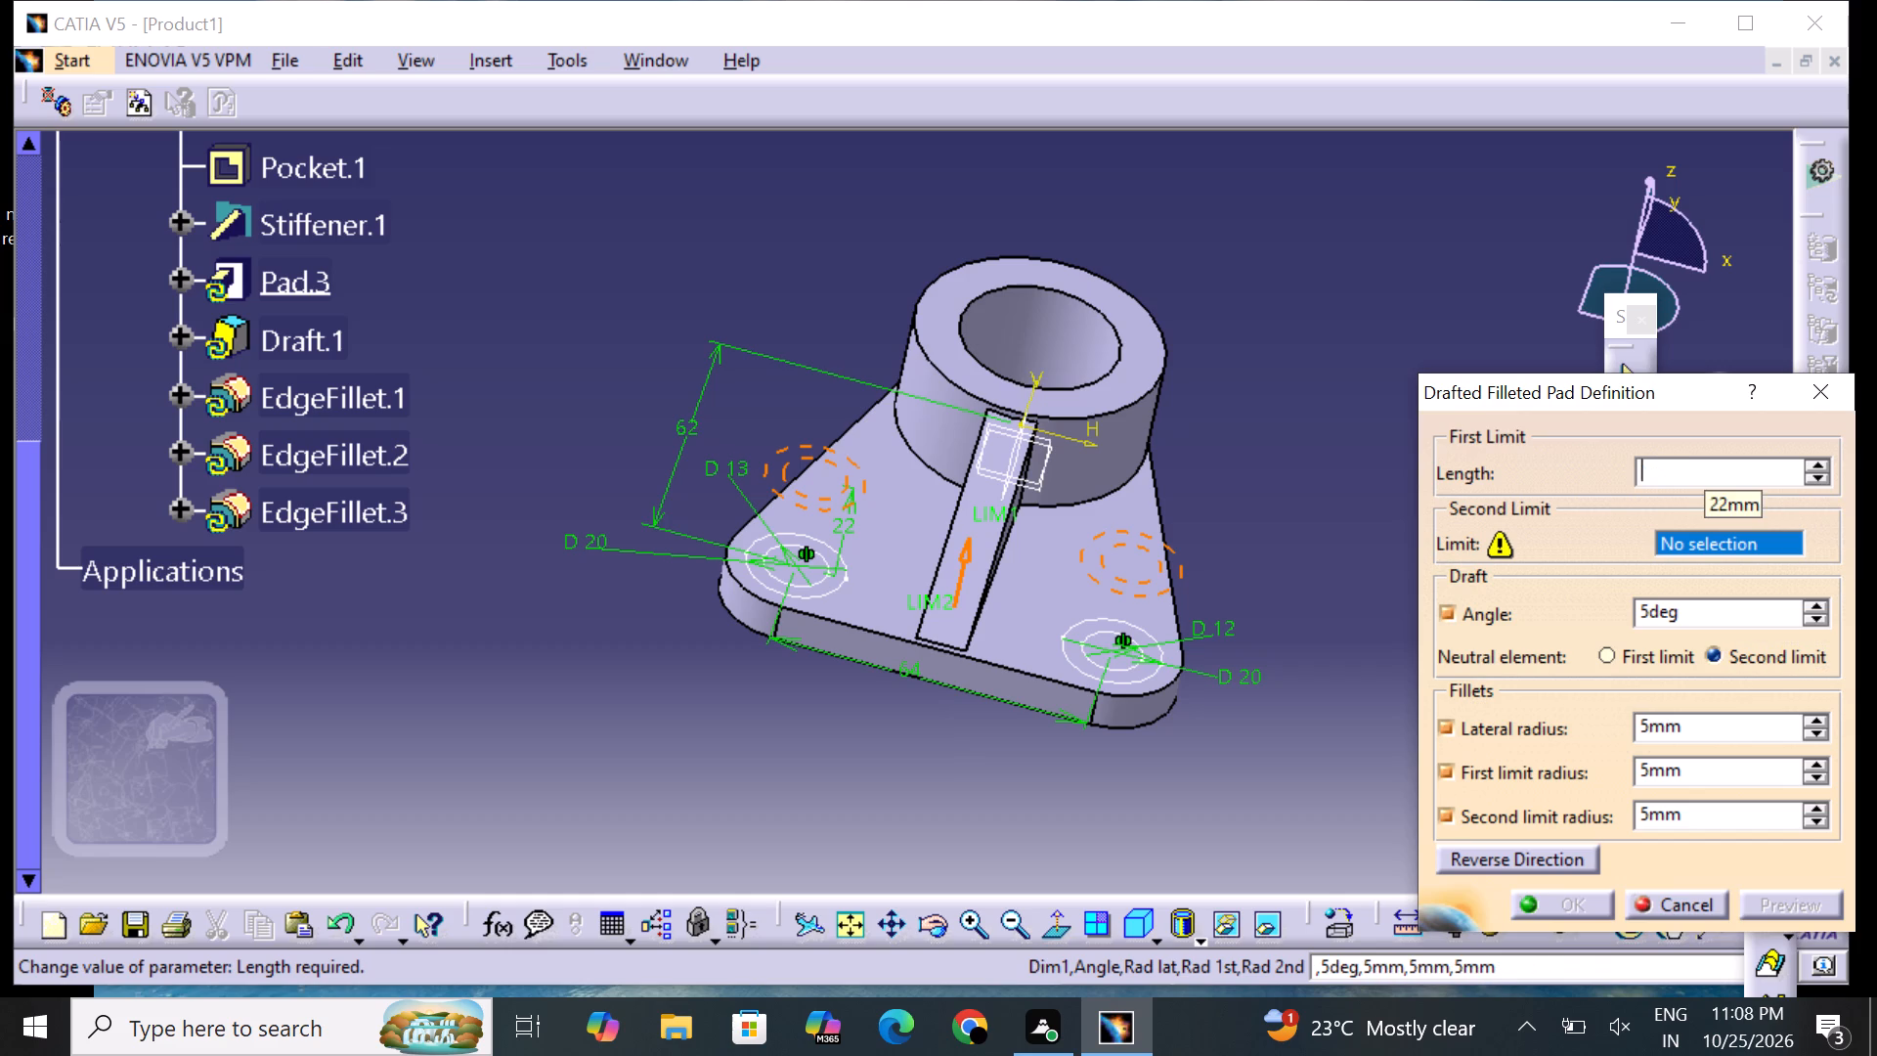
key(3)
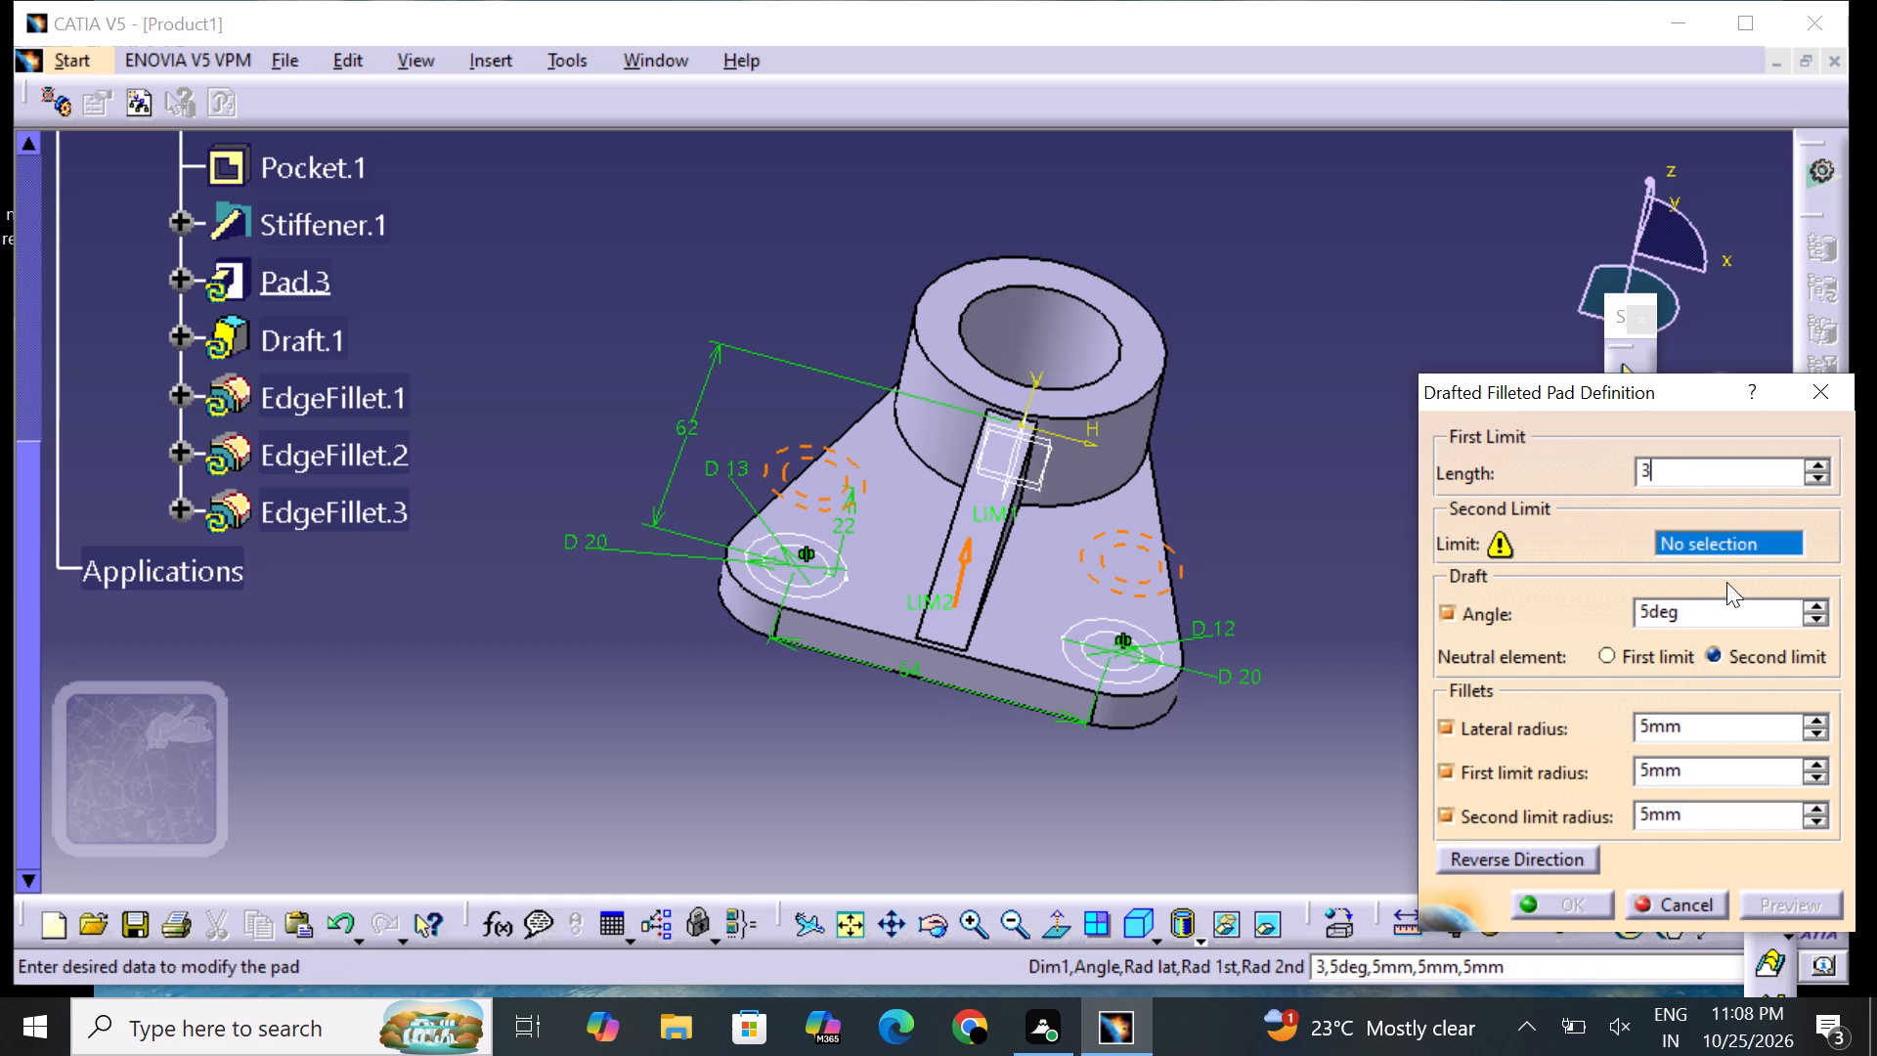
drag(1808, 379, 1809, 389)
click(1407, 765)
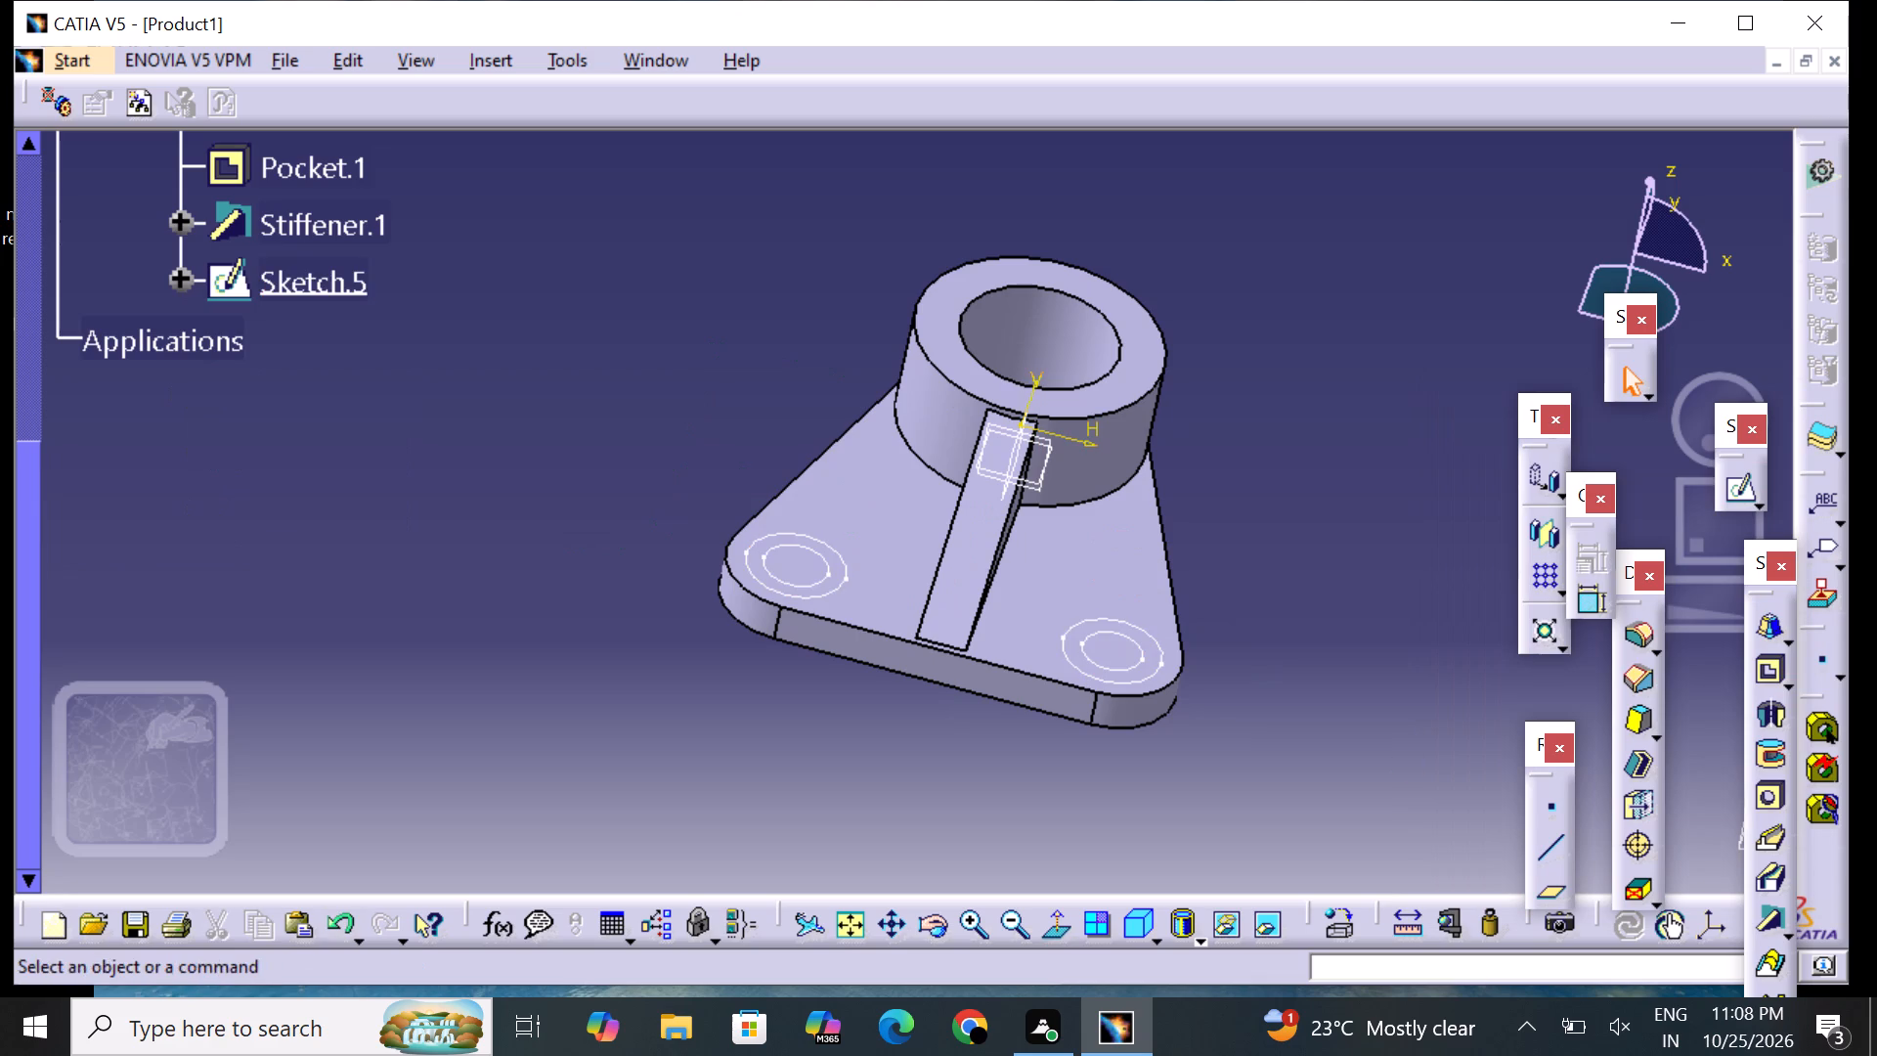
Pad the sketch with the two pairs of concentric circles 3 mm to form ring bosses on the plate.
click(1789, 635)
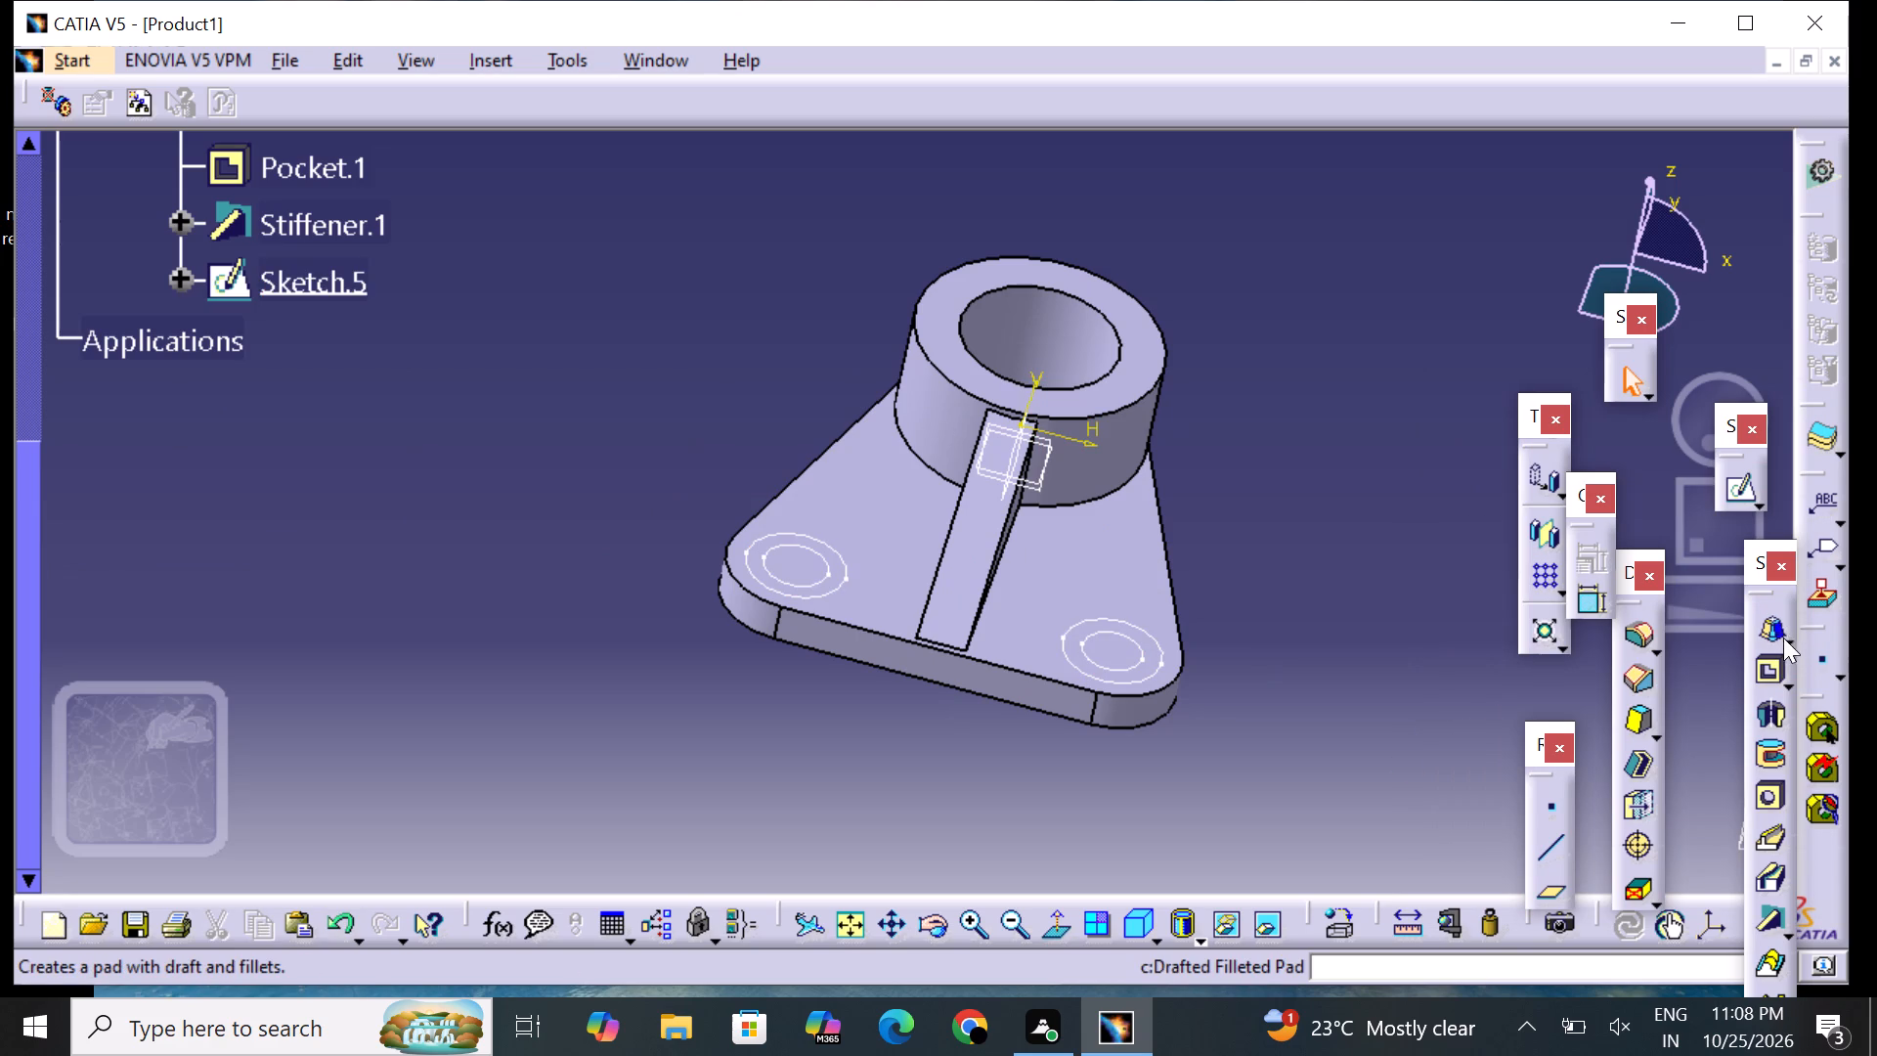
click(1748, 659)
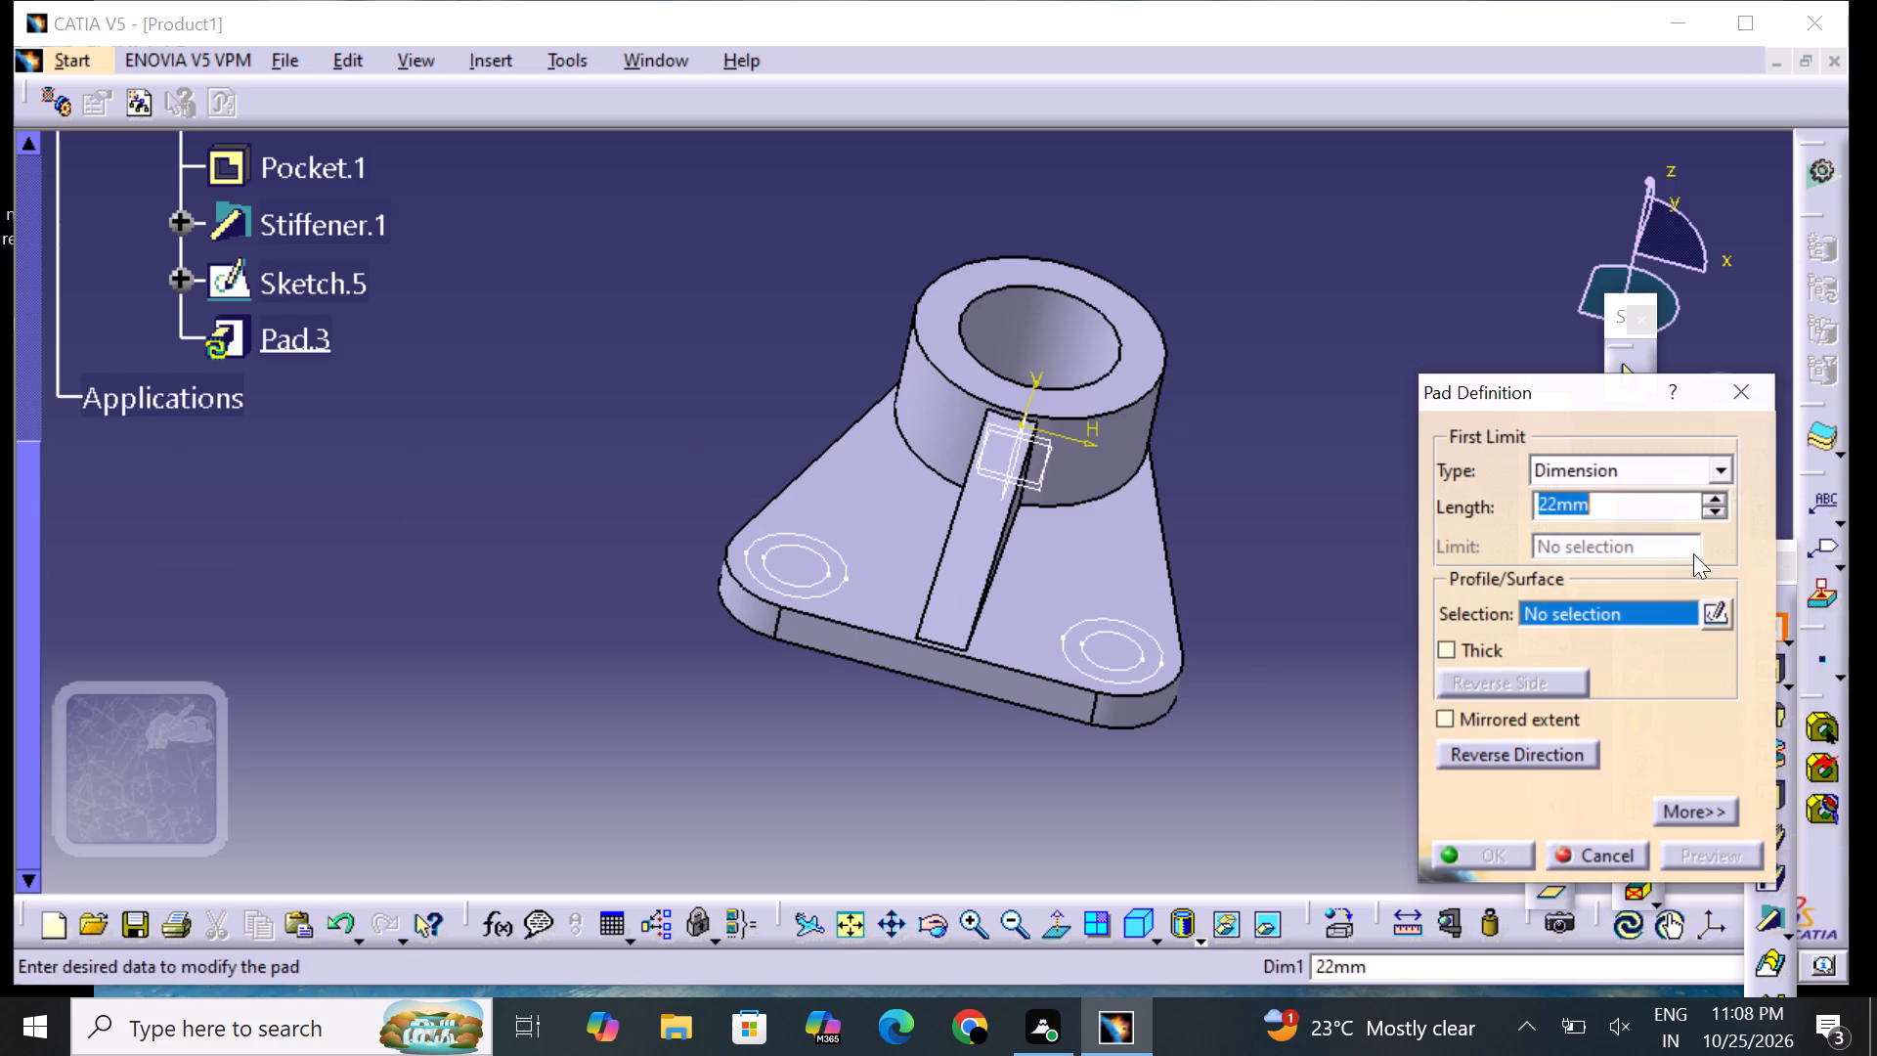
click(1644, 501)
key(BackSpace)
key(BackSpace)
key(BackSpace)
key(BackSpace)
key(BackSpace)
key(BackSpace)
key(BackSpace)
key(BackSpace)
key(BackSpace)
key(BackSpace)
key(BackSpace)
key(BackSpace)
key(BackSpace)
key(BackSpace)
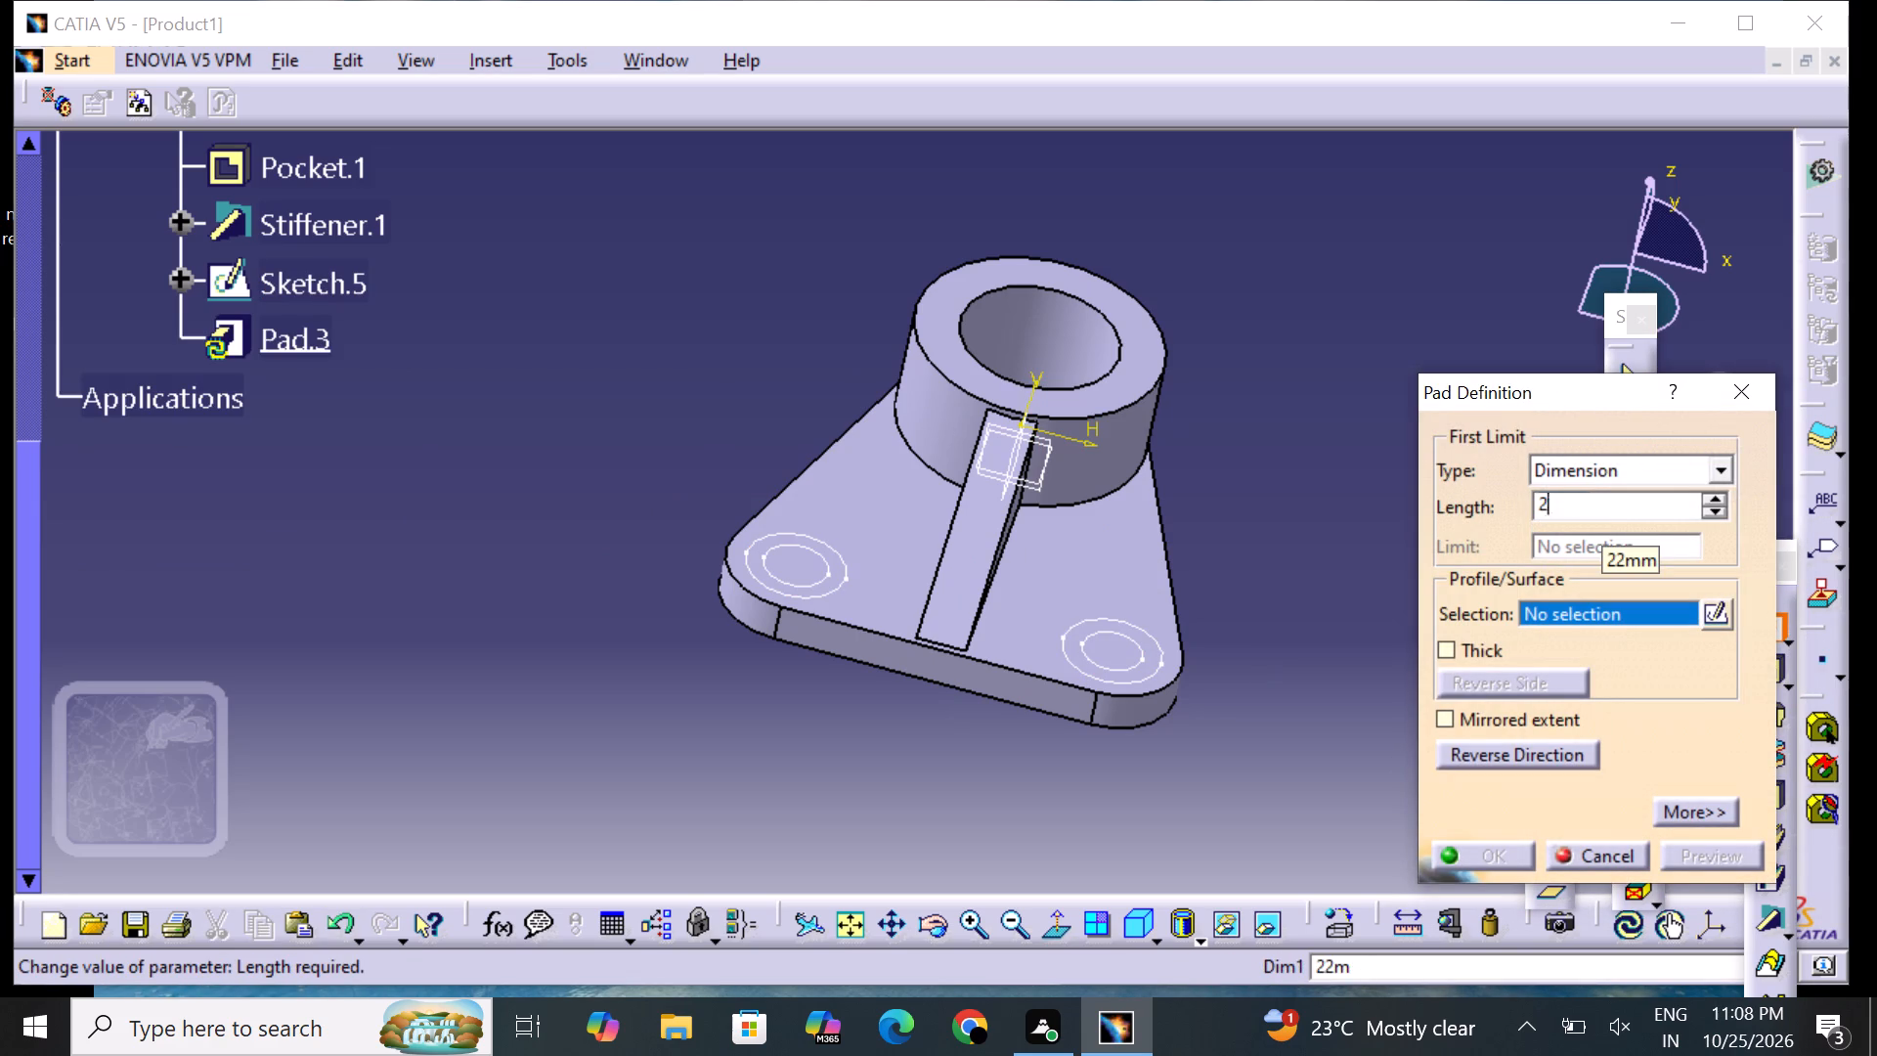
key(3)
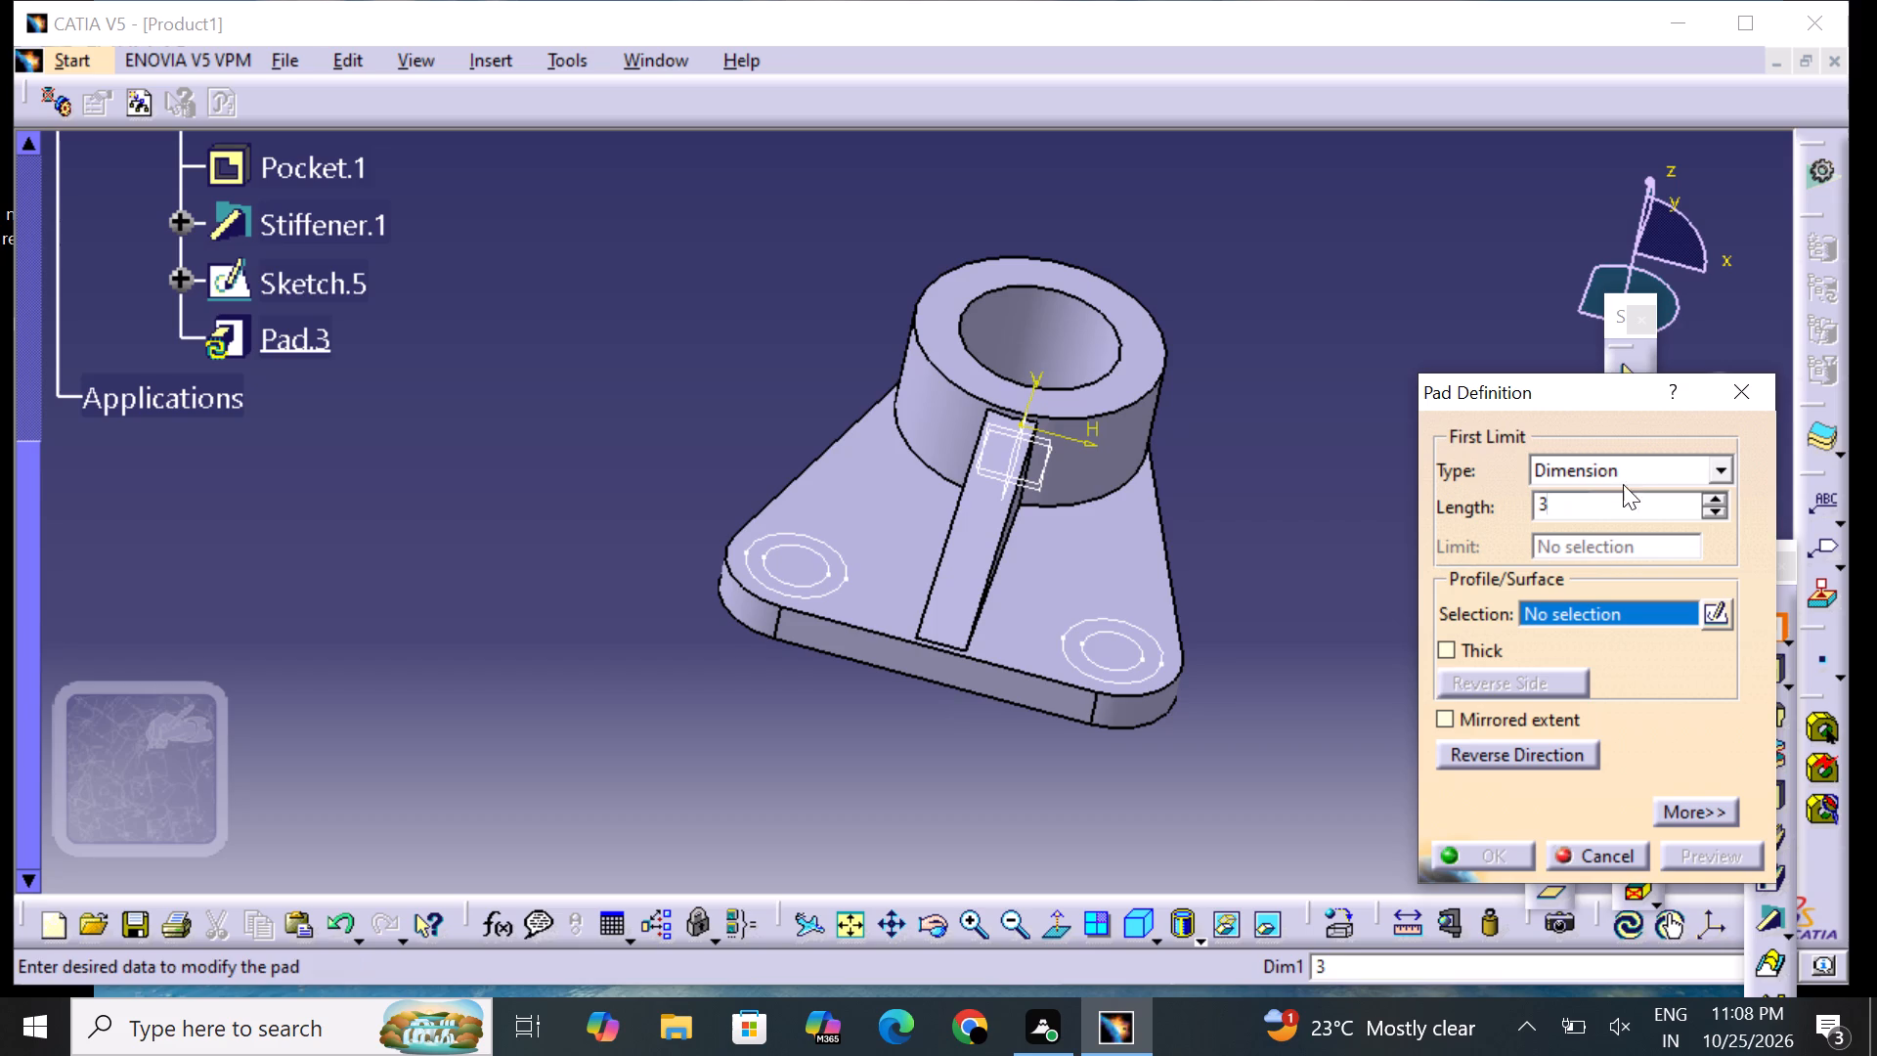
click(1146, 640)
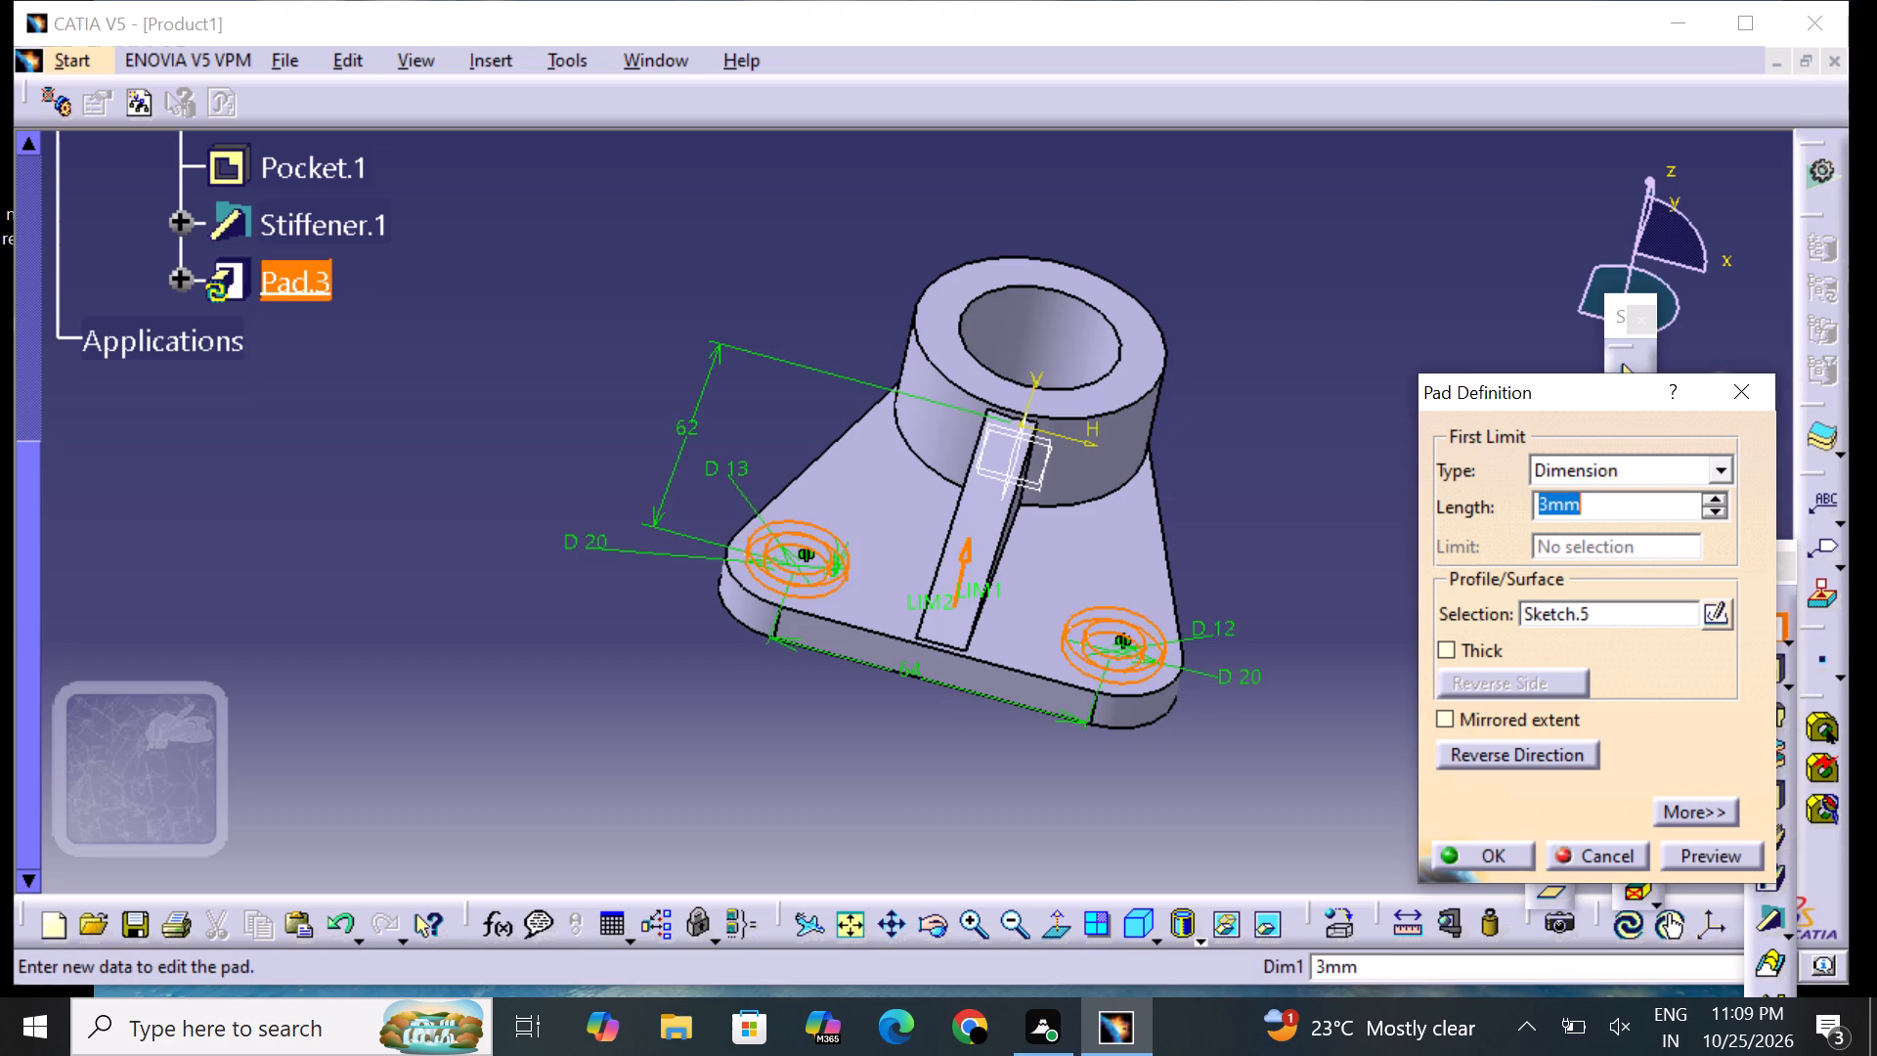
click(1705, 846)
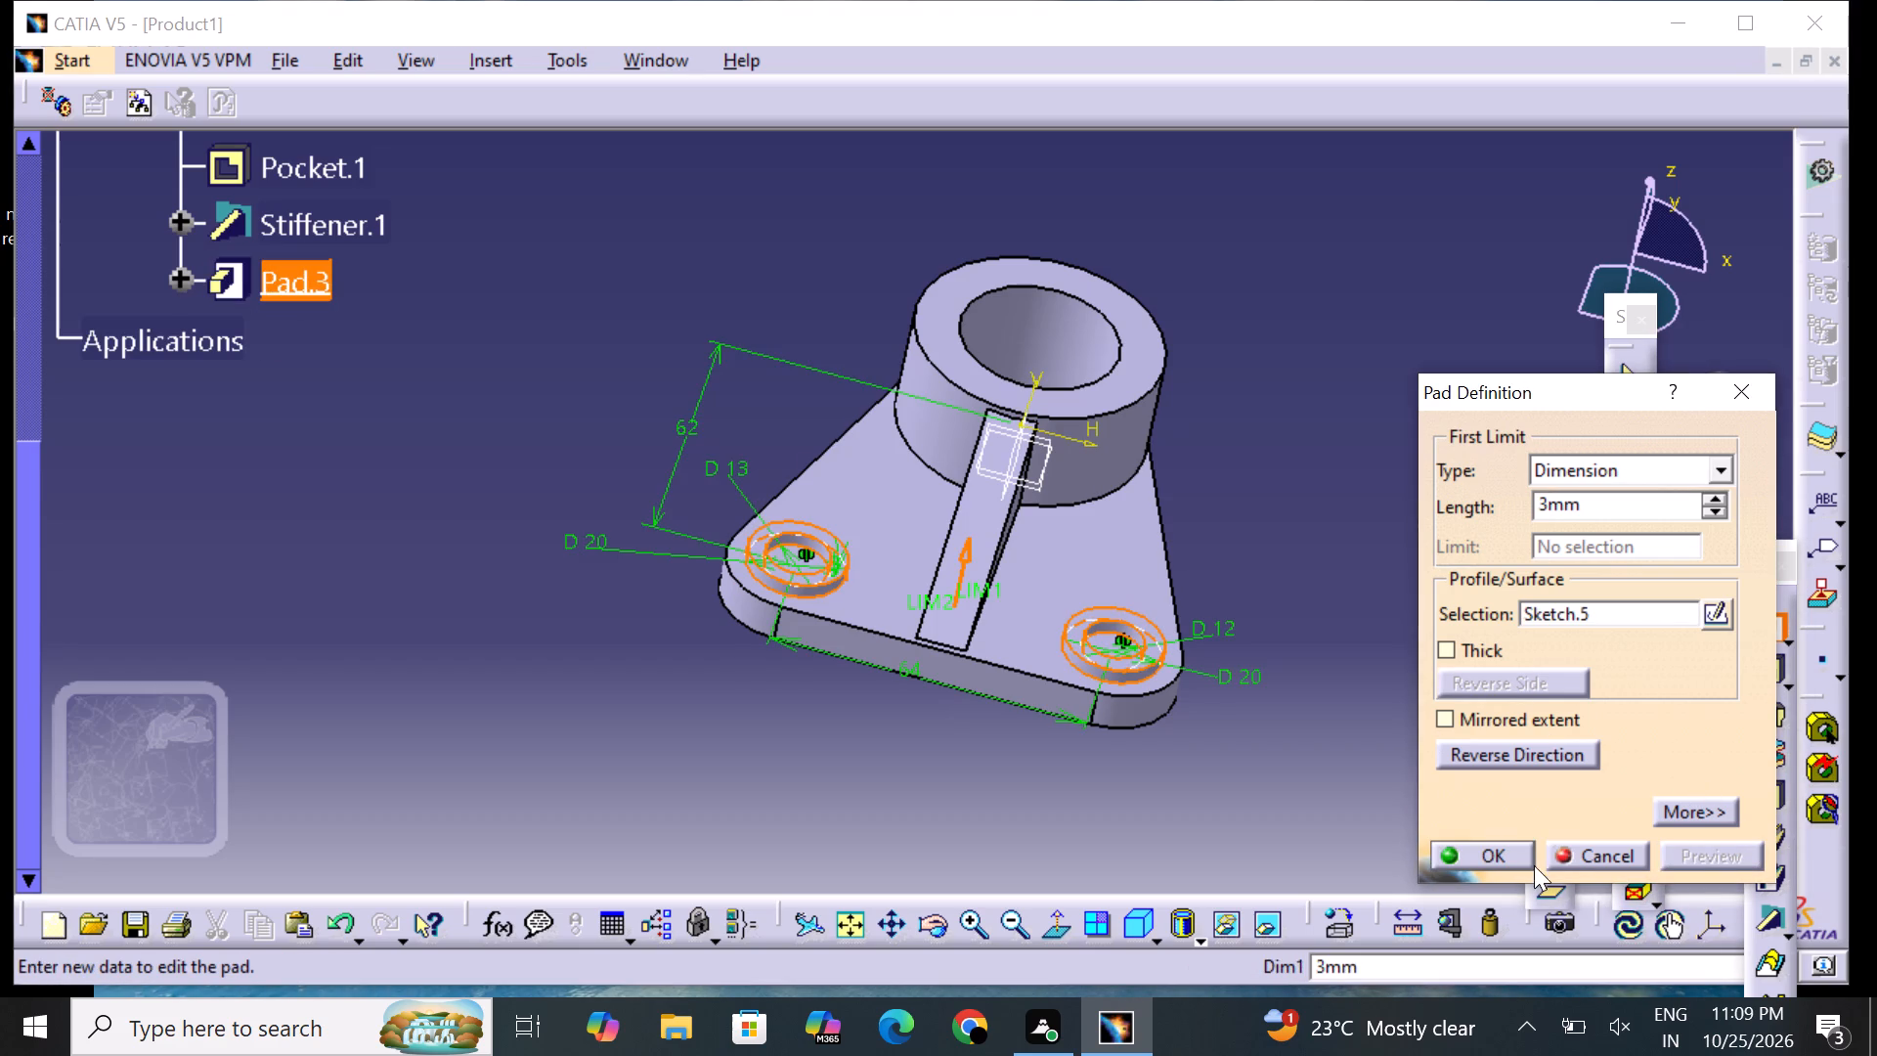
click(1519, 858)
click(1288, 791)
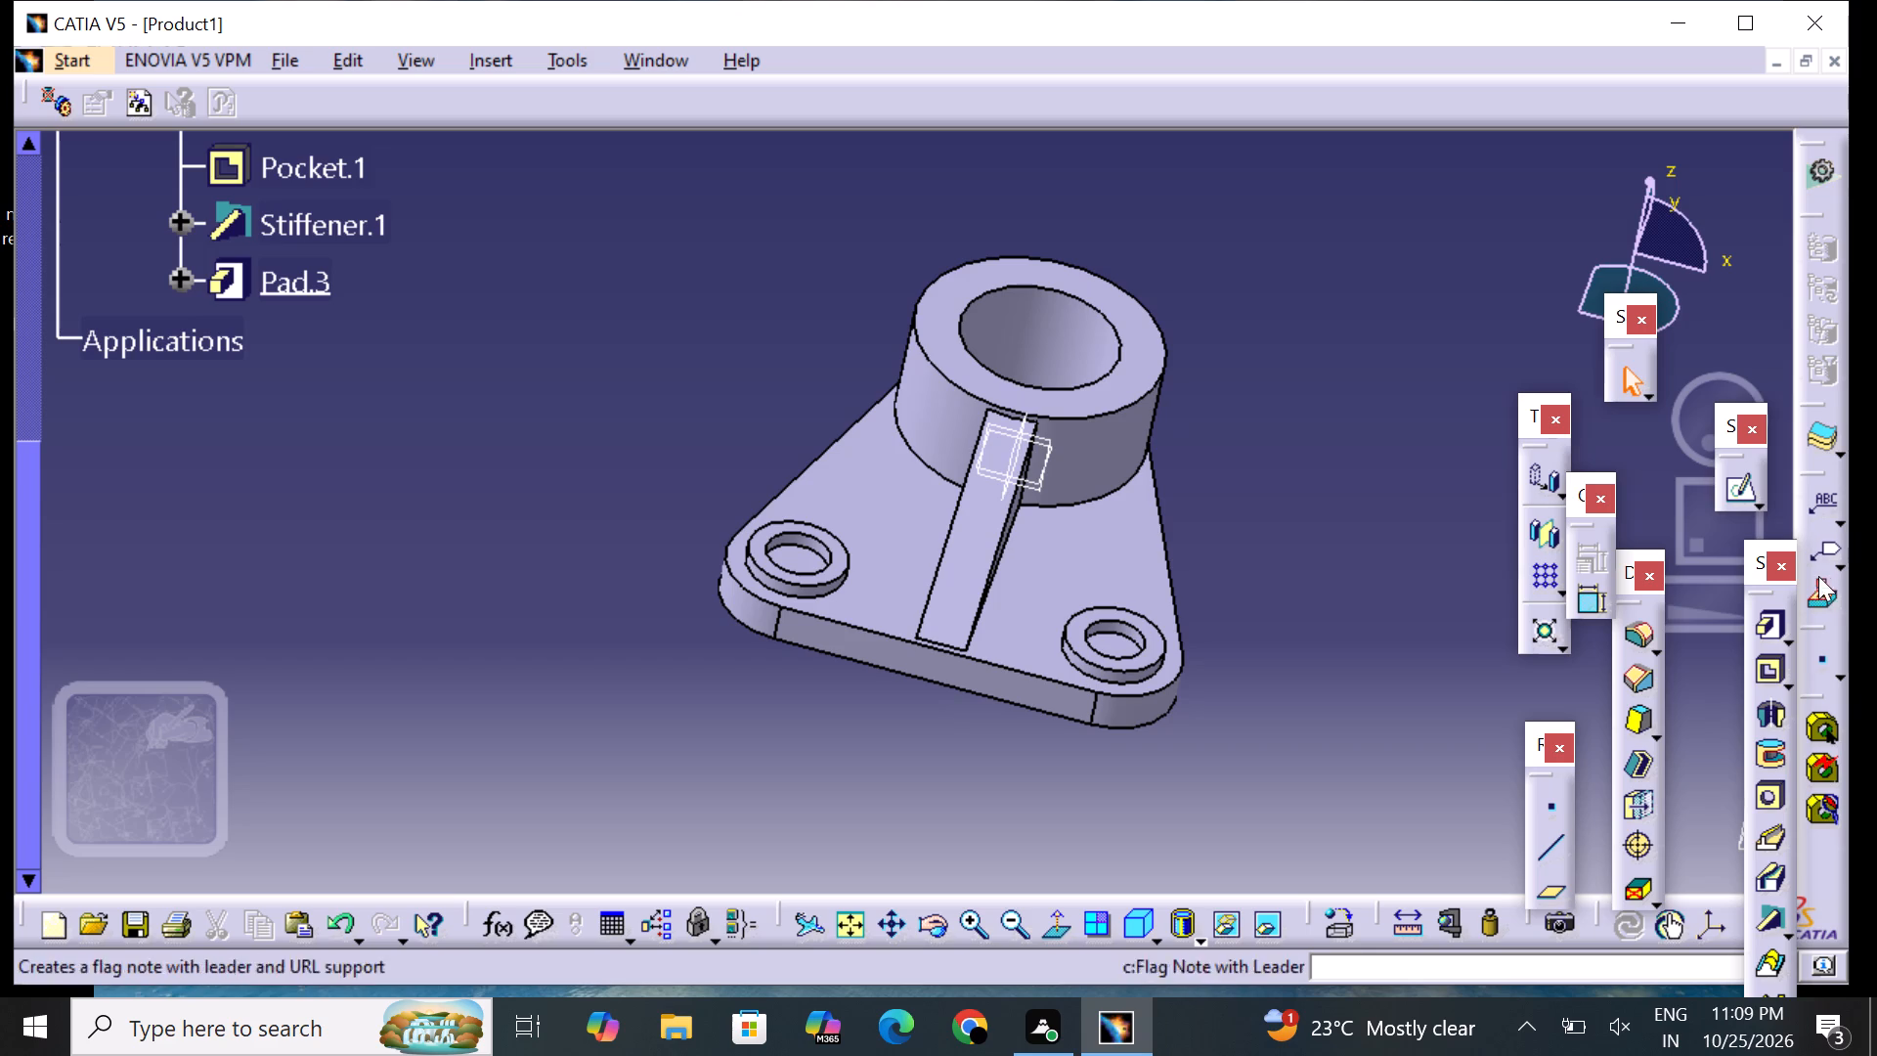
Pocket the plate face inside the 12 mm ring boss opening with limit Up to next, using that face as the direction reference.
drag(1746, 658, 1746, 682)
drag(1774, 692, 1774, 702)
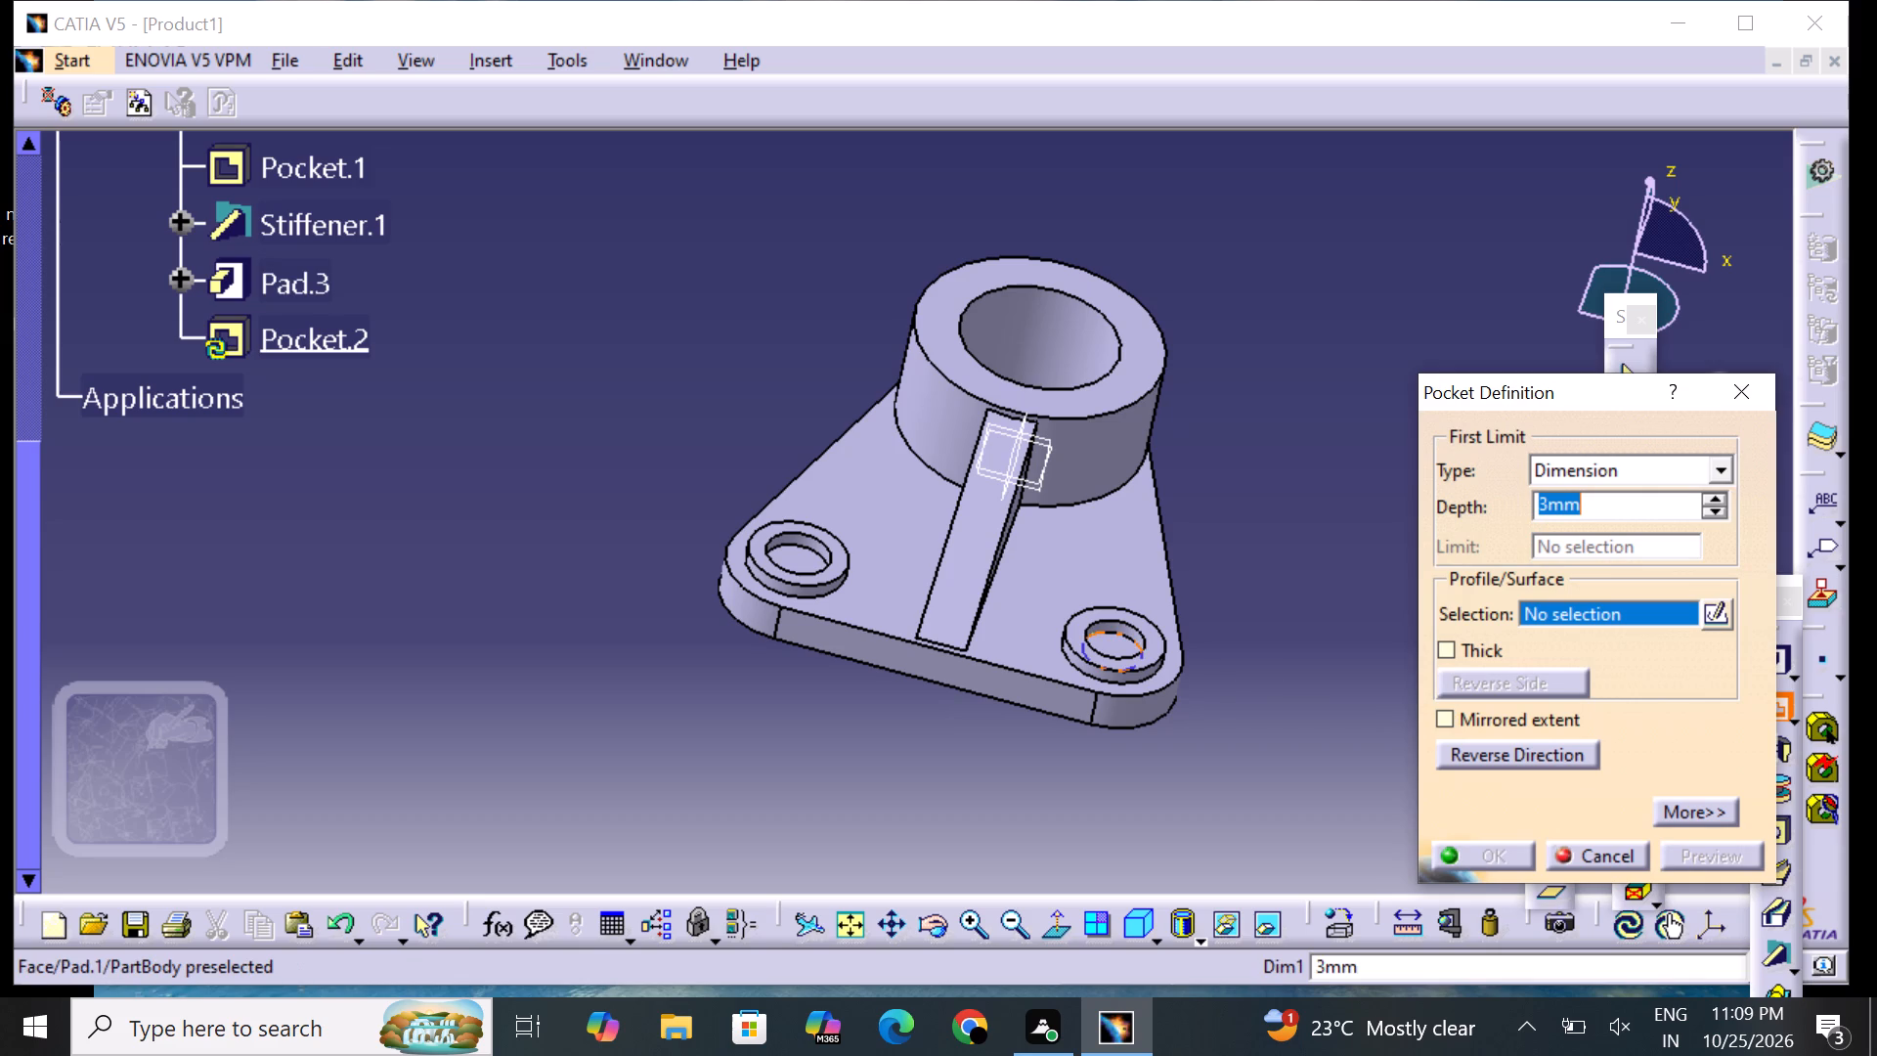
click(1125, 638)
click(992, 577)
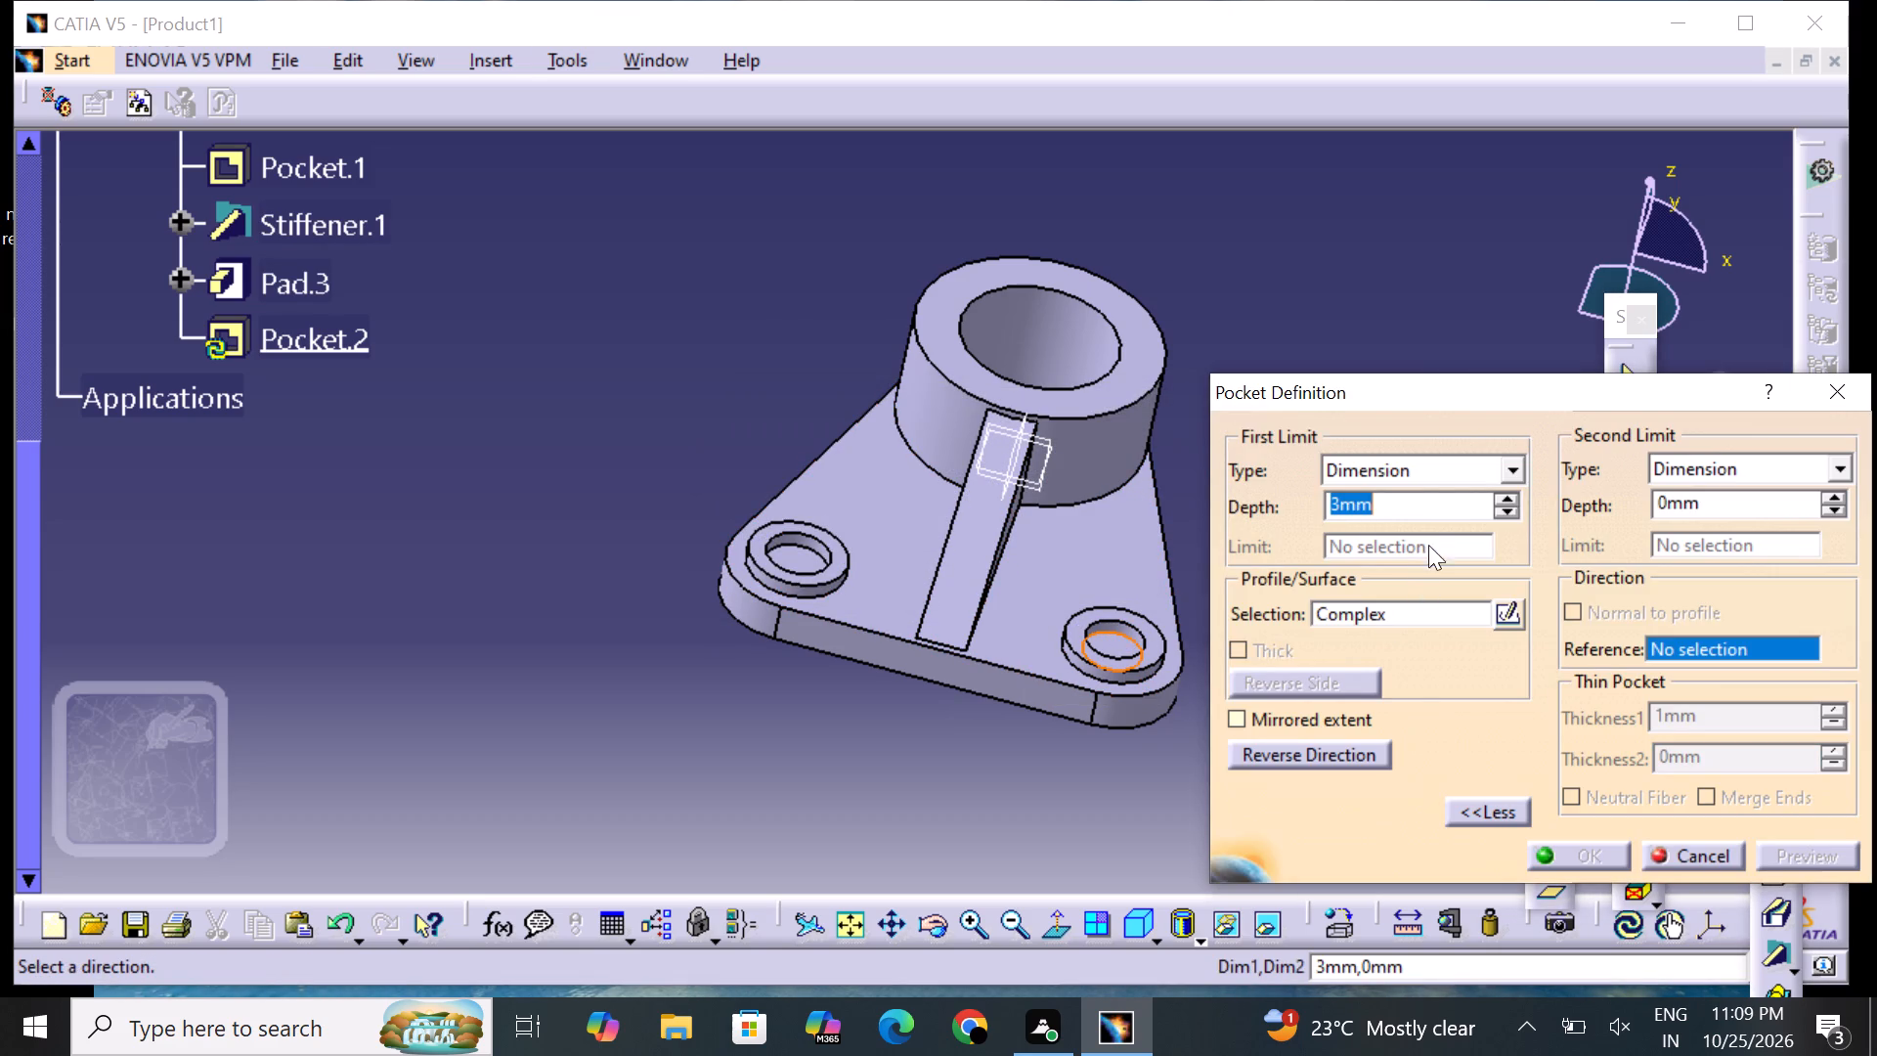
click(1689, 648)
click(1137, 650)
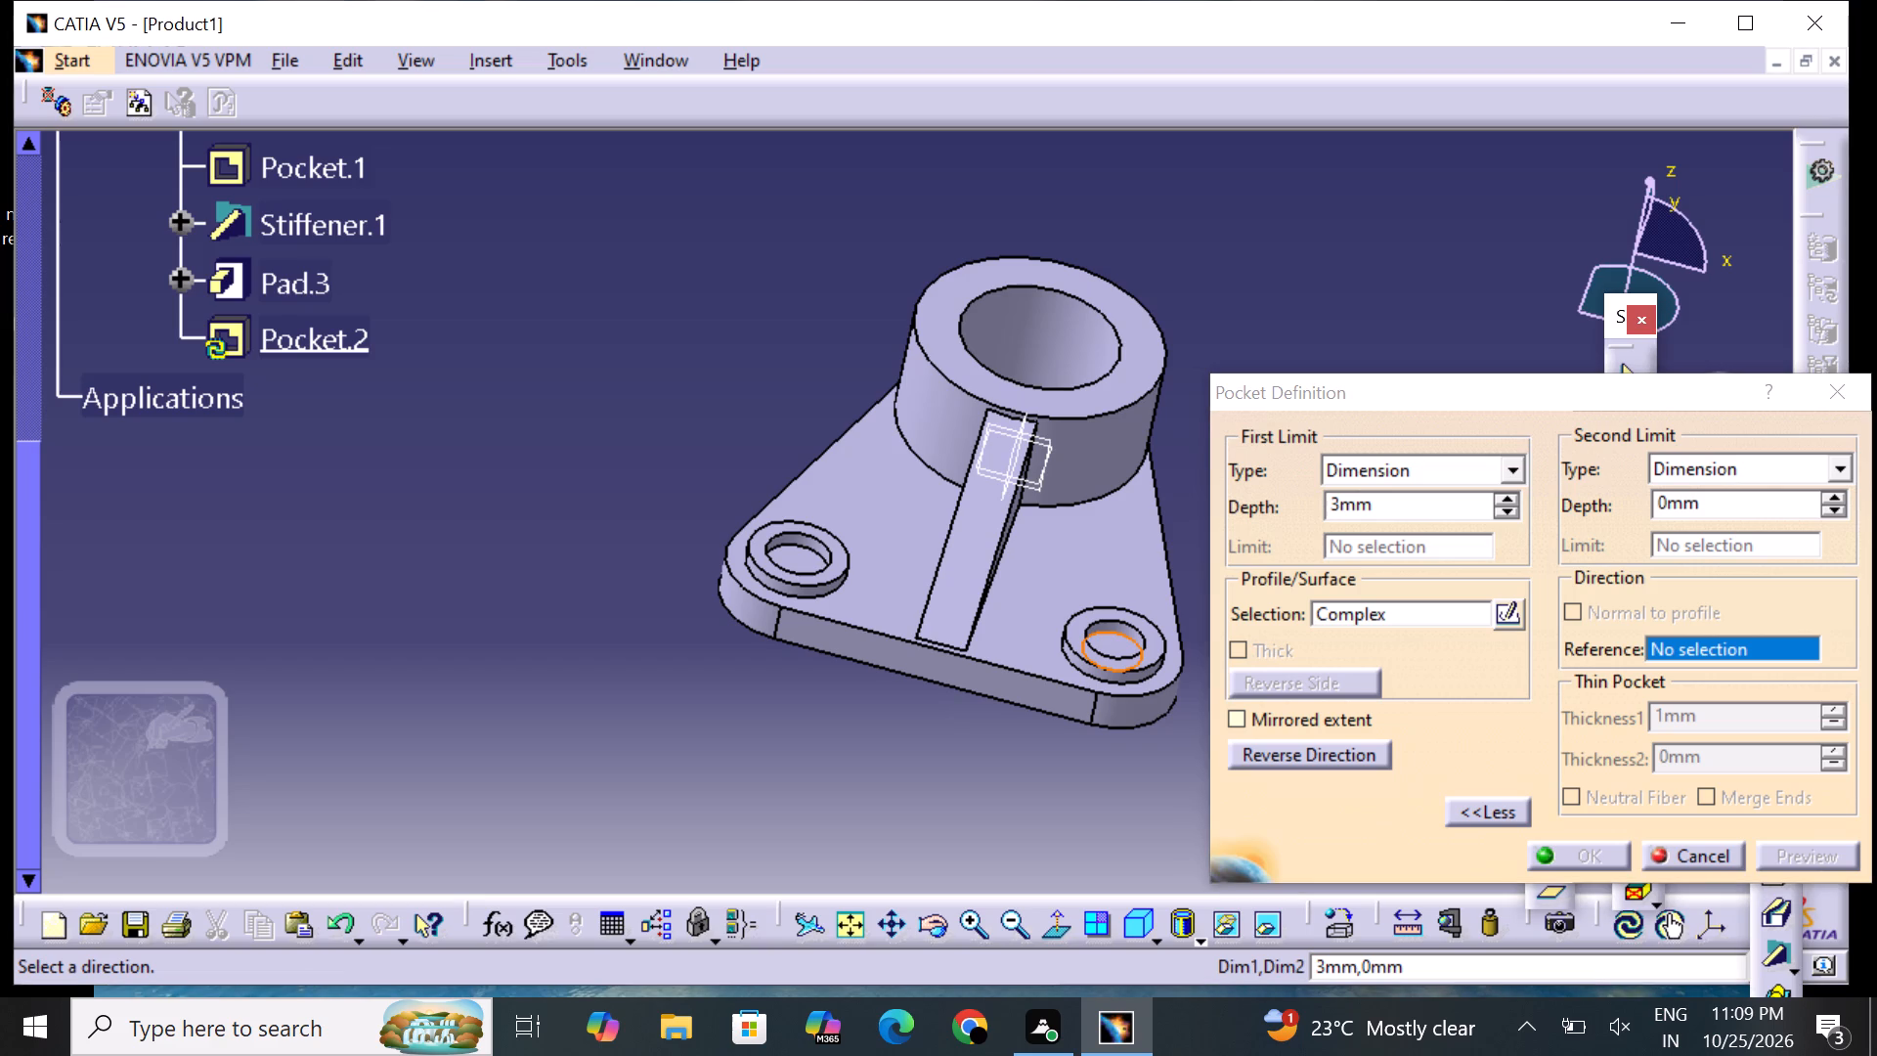
click(1138, 650)
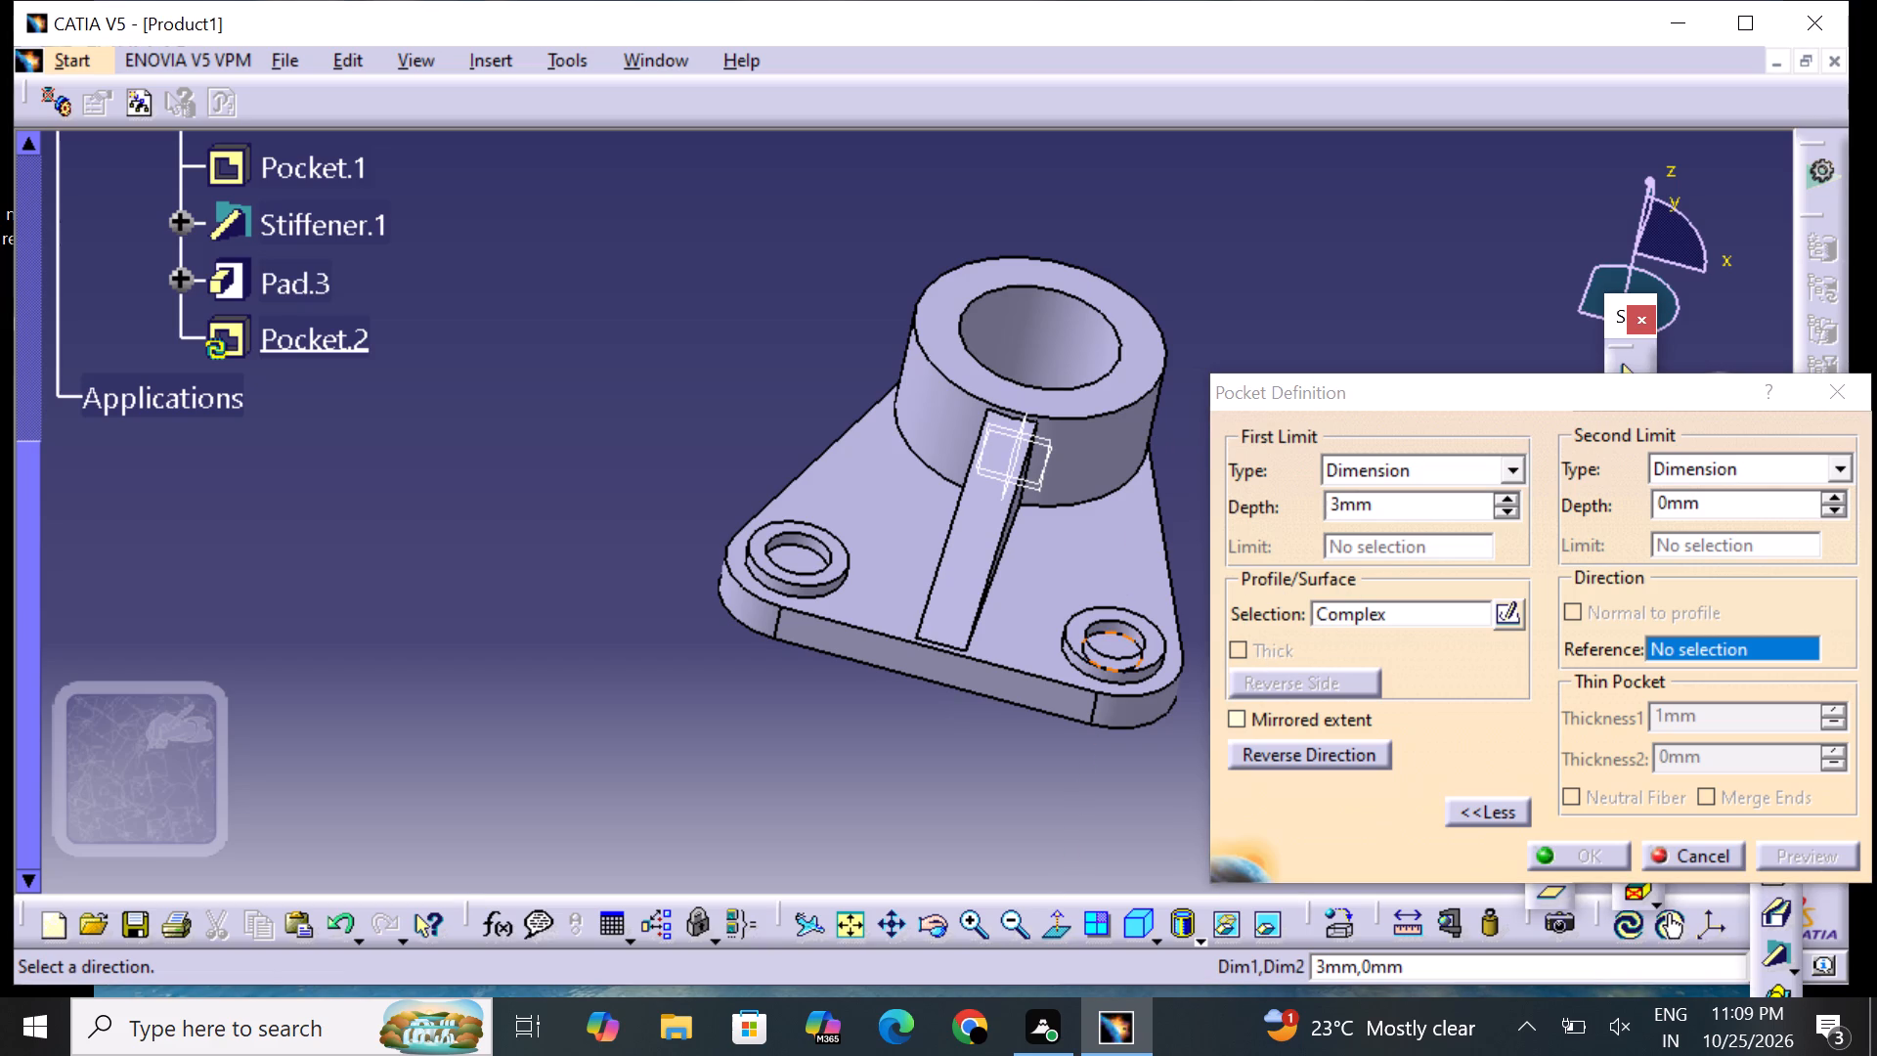
click(1118, 643)
click(1125, 590)
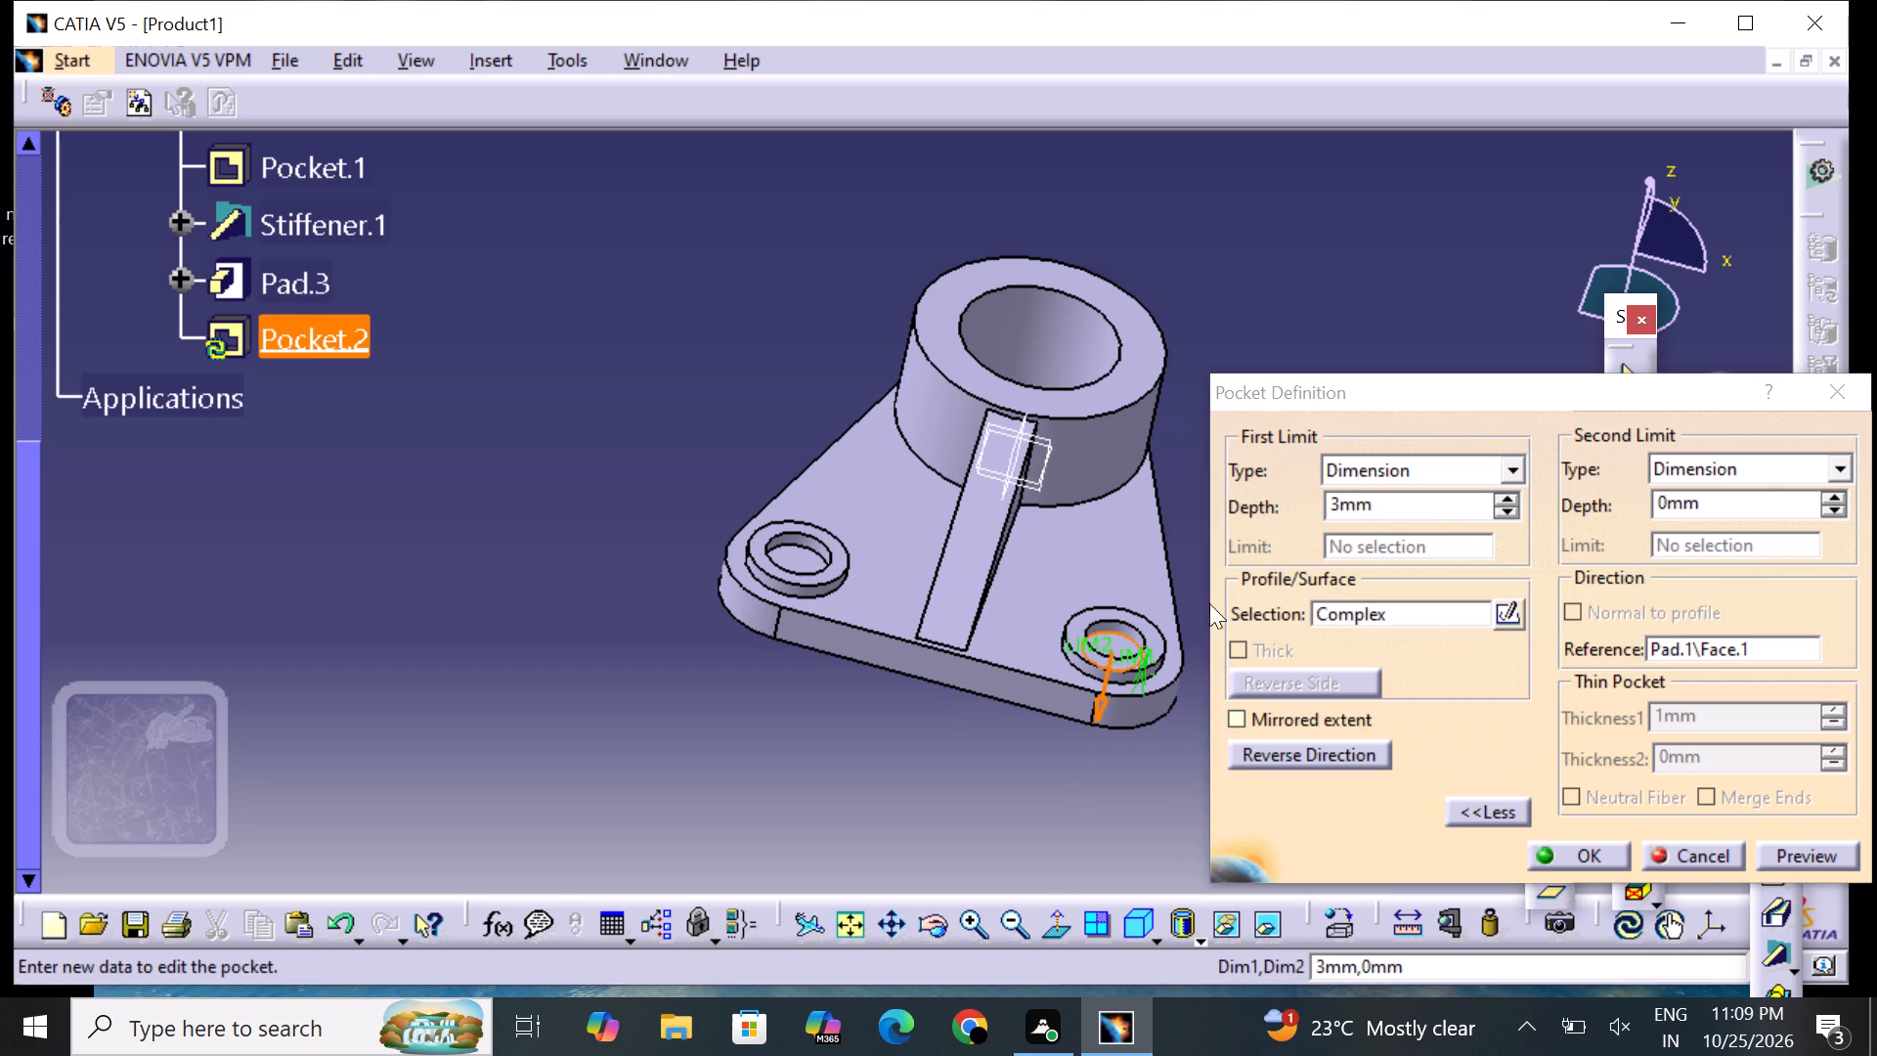
click(1413, 475)
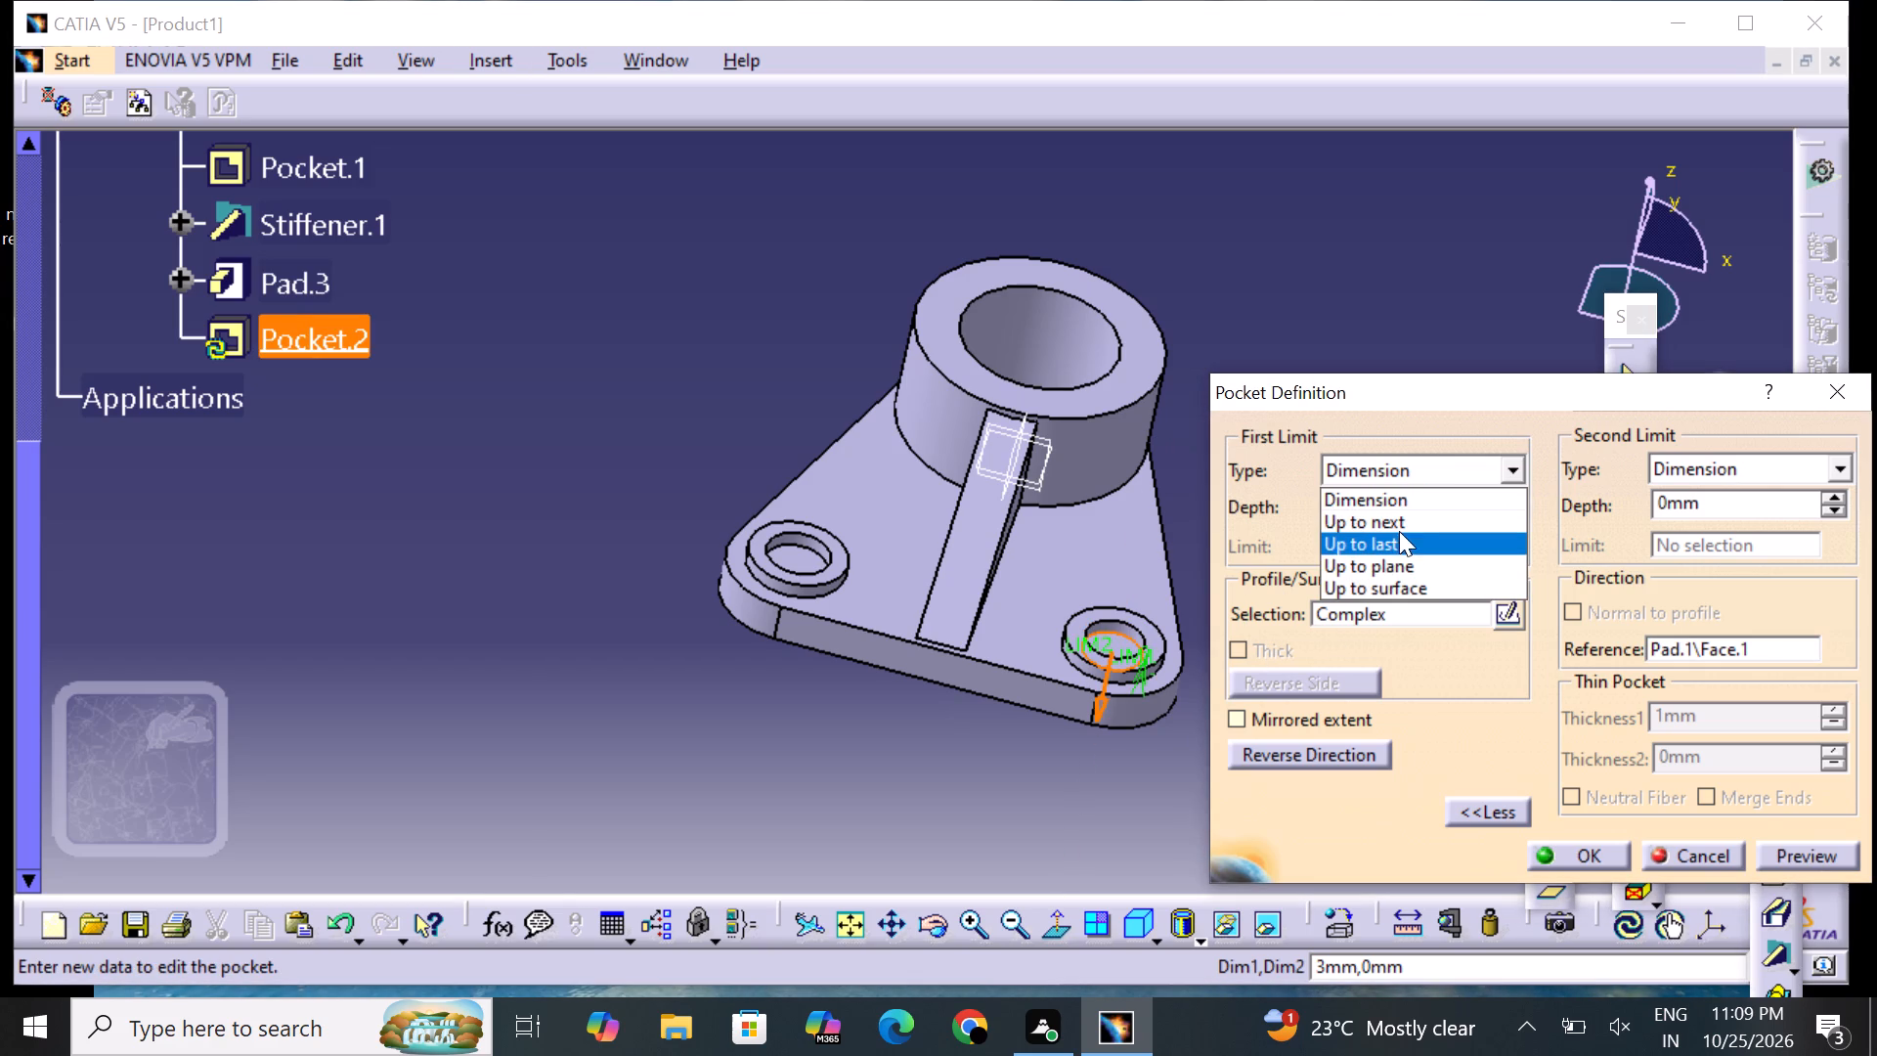
click(1397, 530)
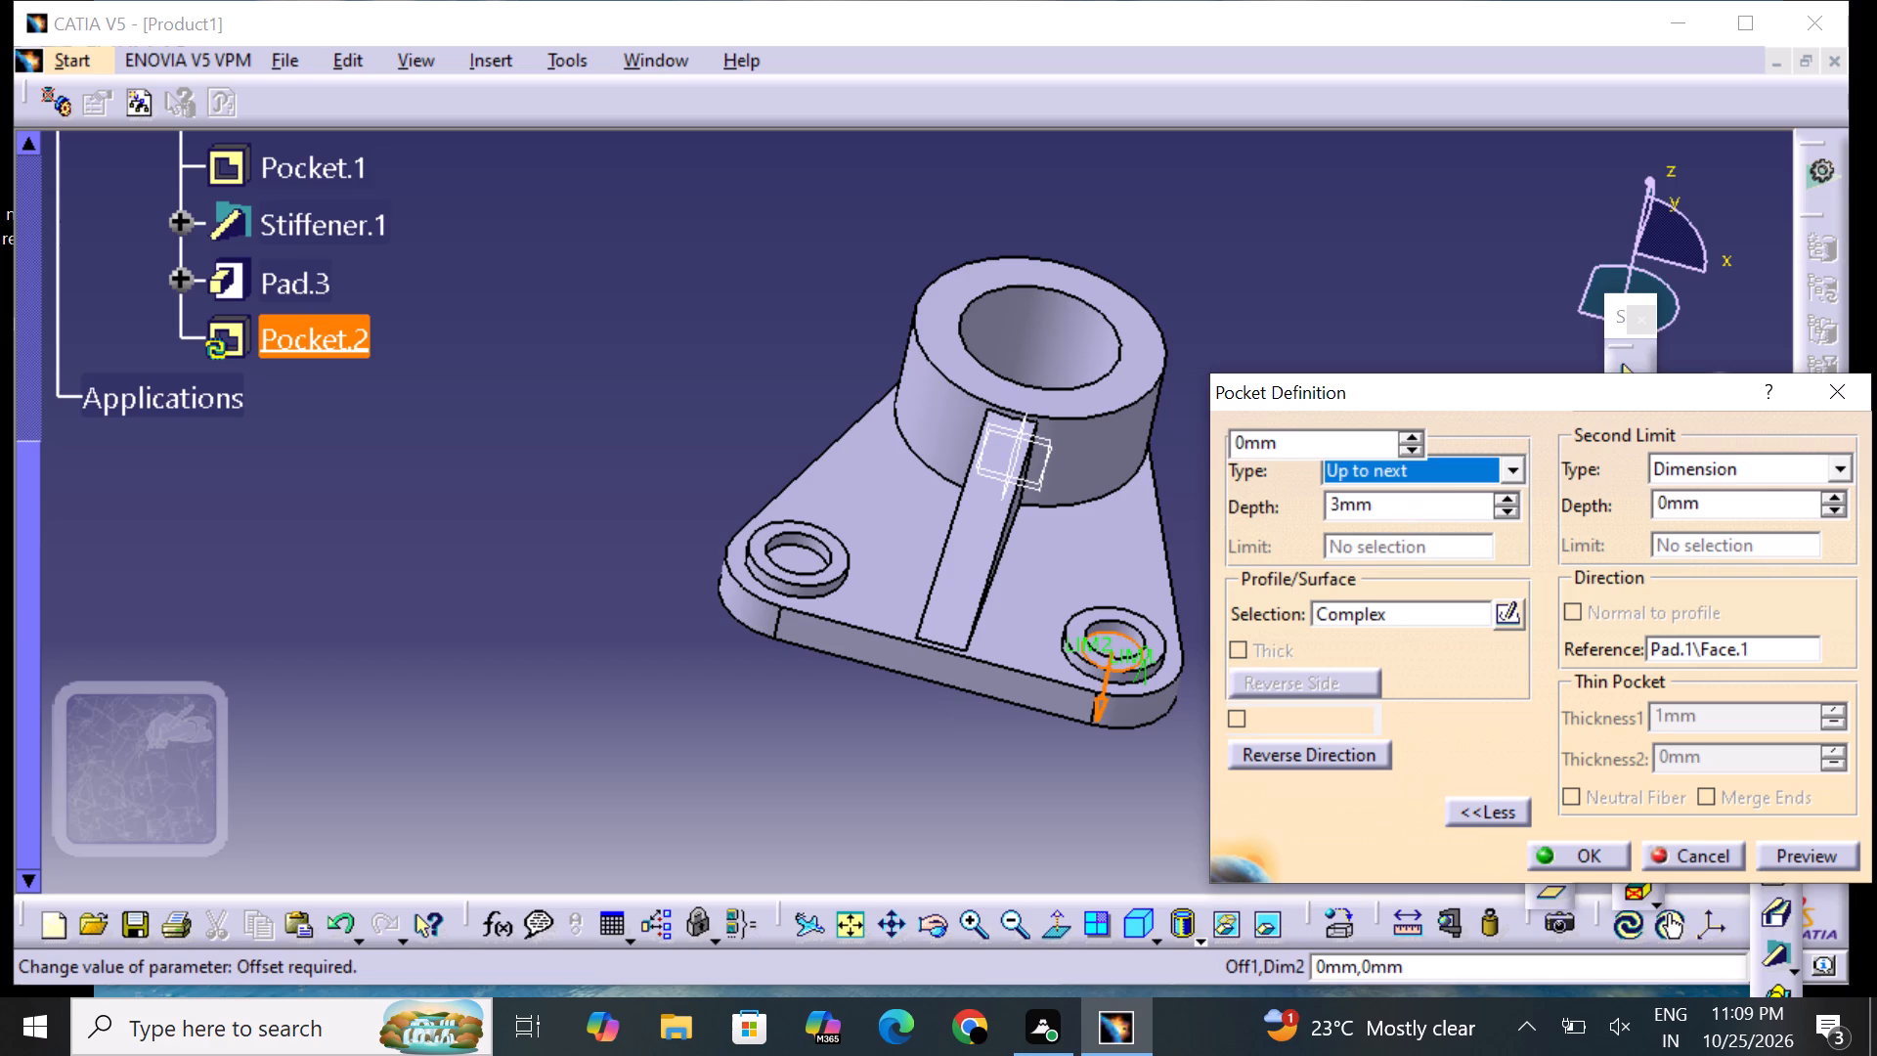
click(1796, 850)
click(1596, 849)
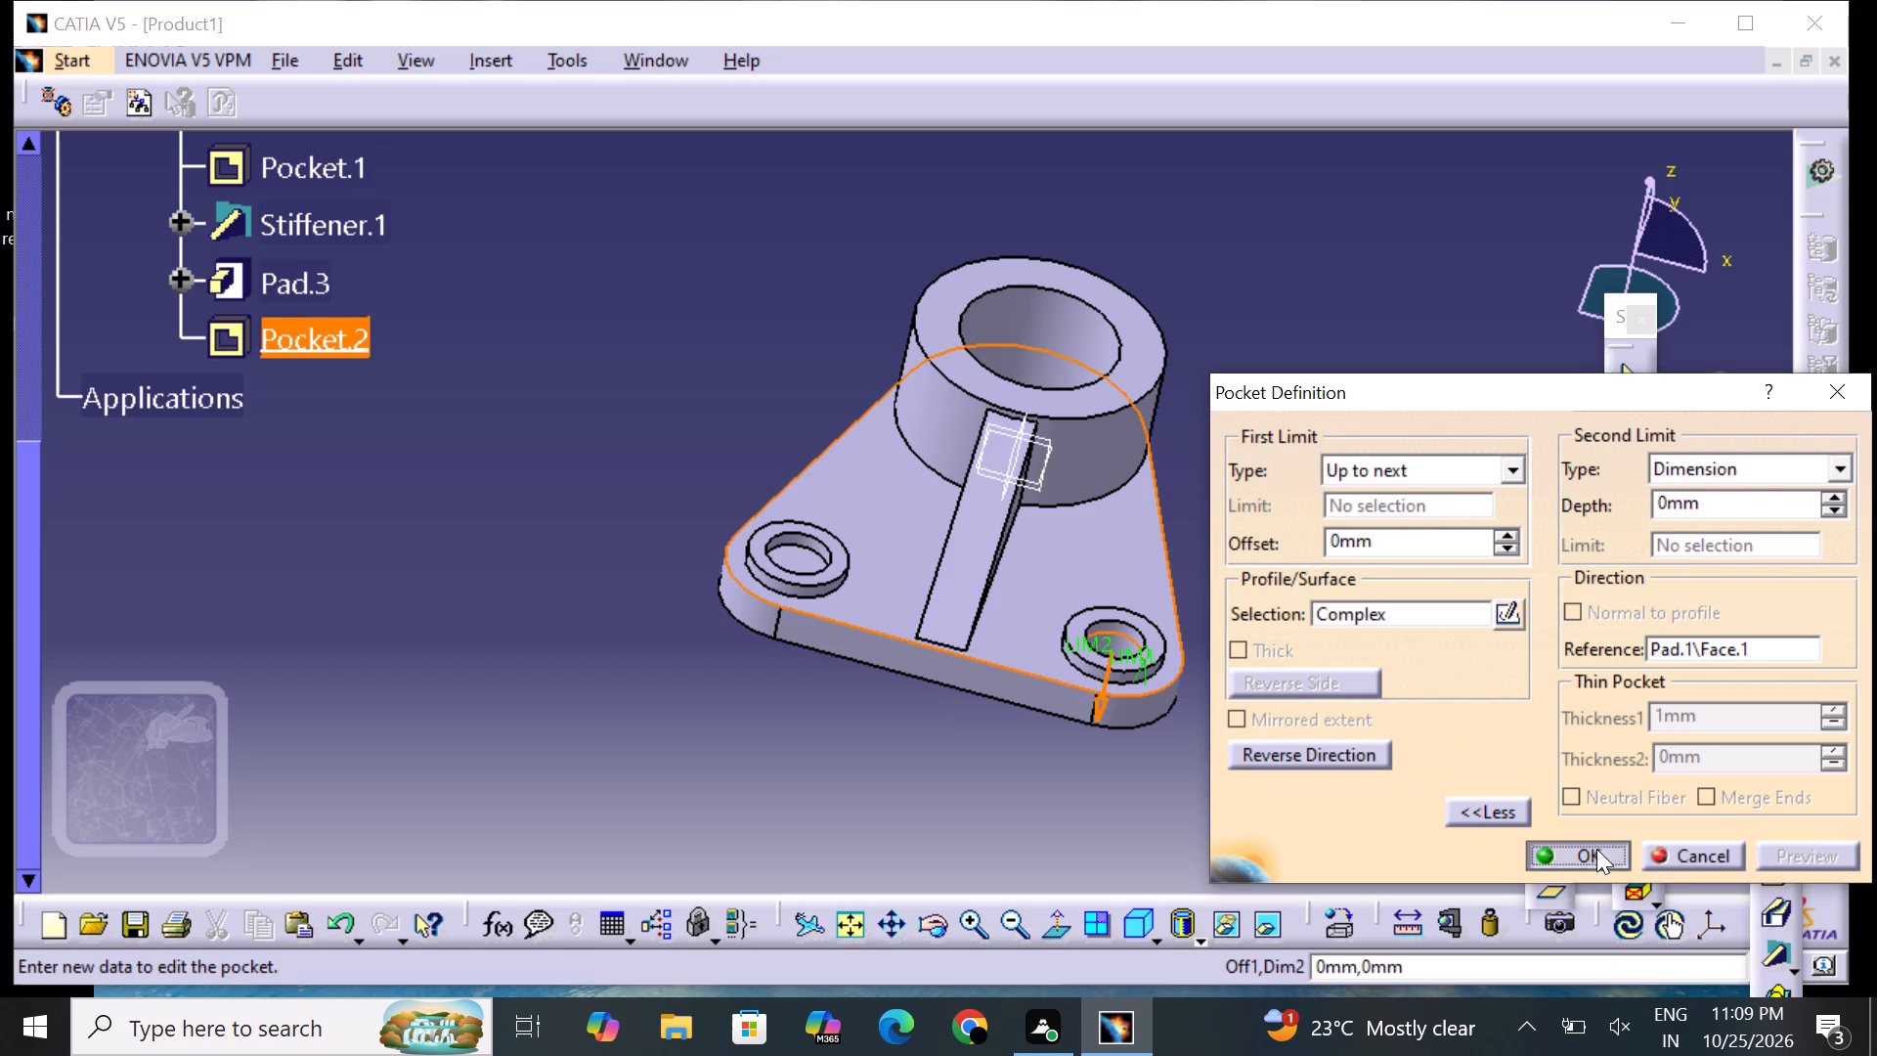
click(1355, 751)
Pocket the plate face inside the 13 mm ring boss opening with limit Up to last, using that face as the direction reference.
middle_drag(1344, 646, 1301, 717)
right_drag(1345, 646, 1301, 717)
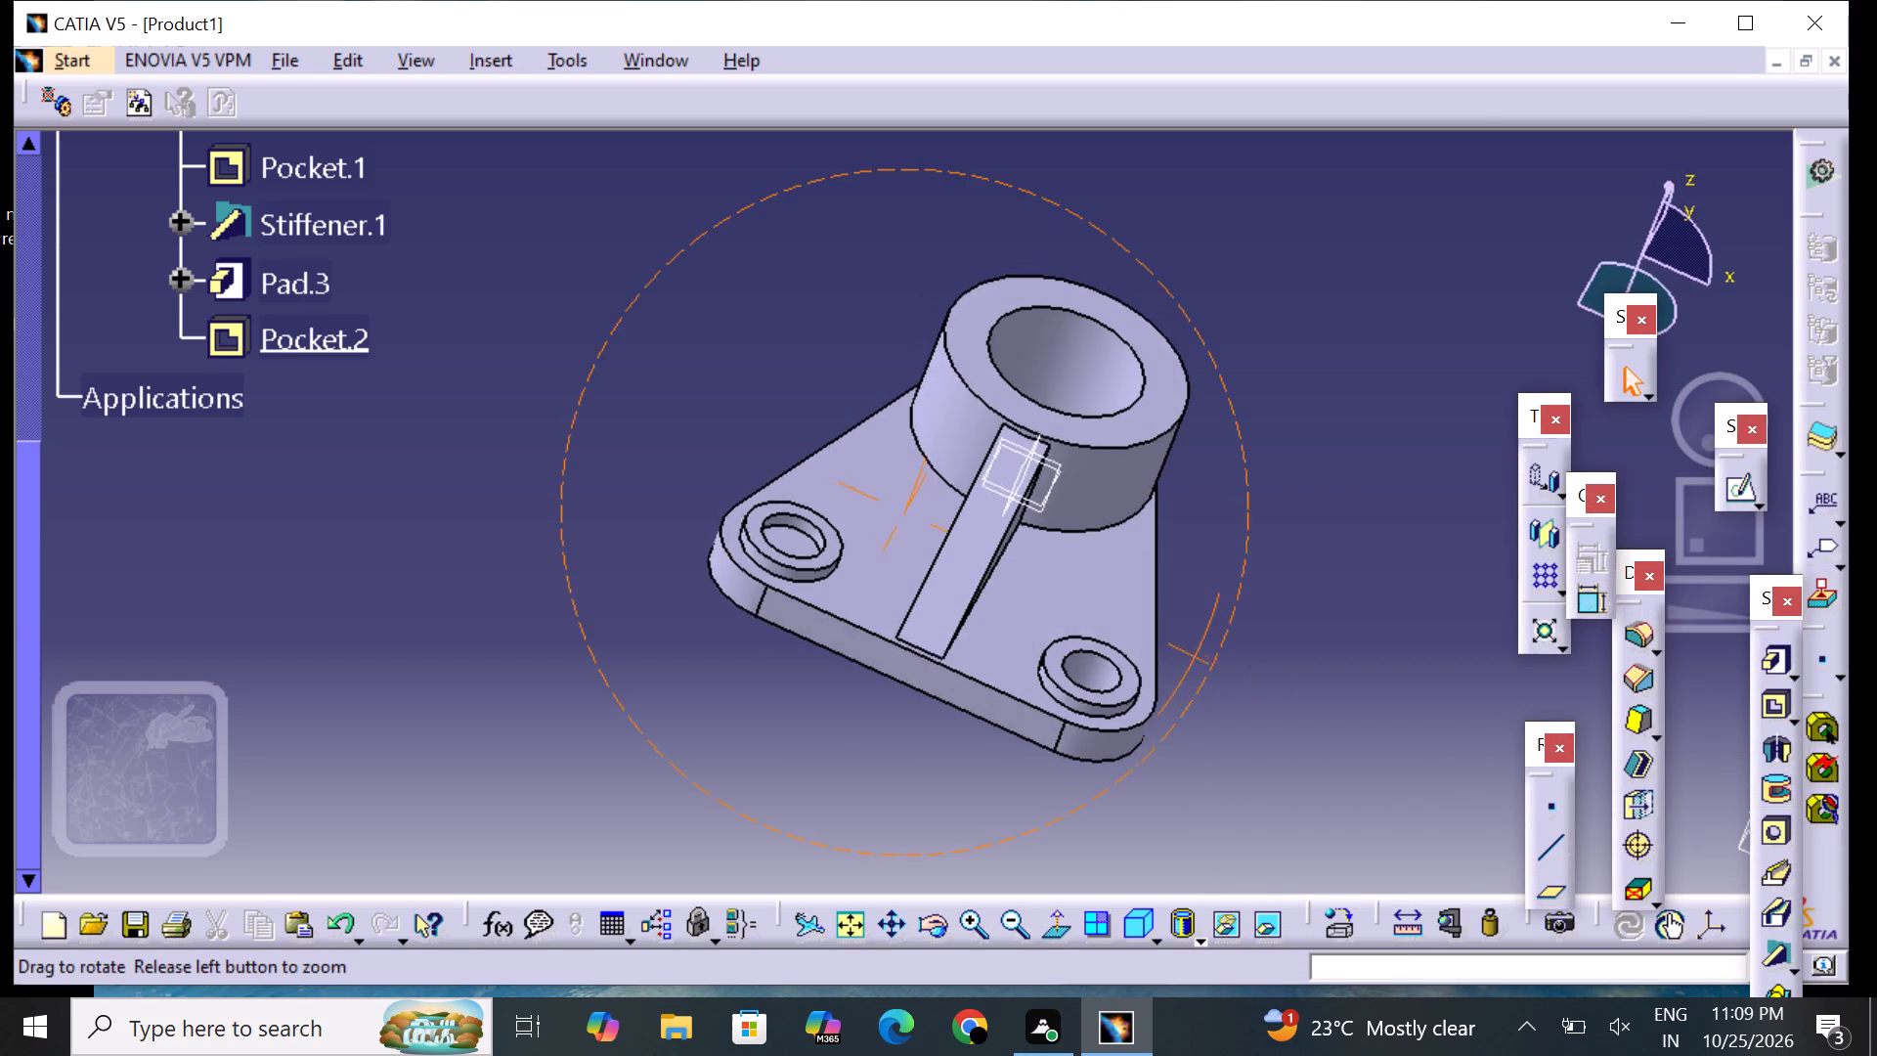
middle_drag(1301, 717, 1300, 721)
right_drag(1301, 717, 1300, 721)
middle_drag(691, 364, 883, 696)
right_drag(691, 367, 860, 674)
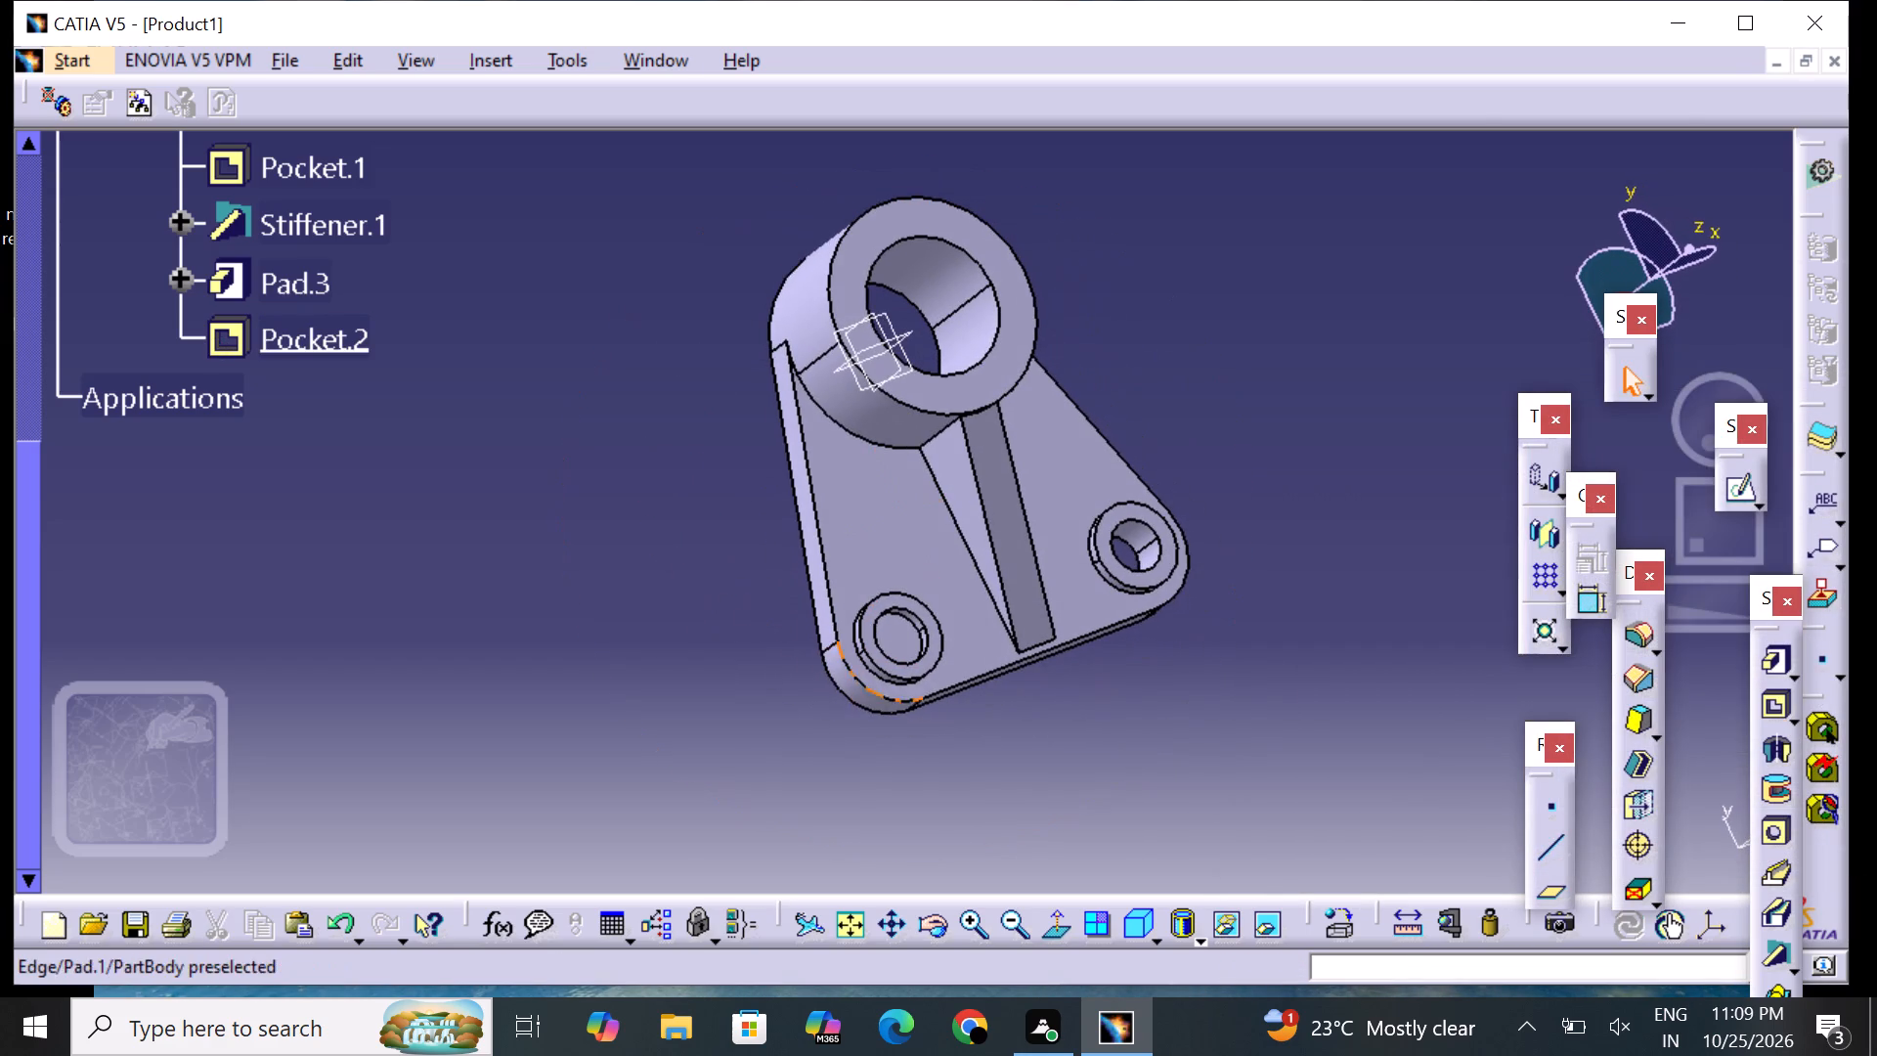
middle_drag(695, 500, 690, 682)
right_drag(695, 500, 696, 684)
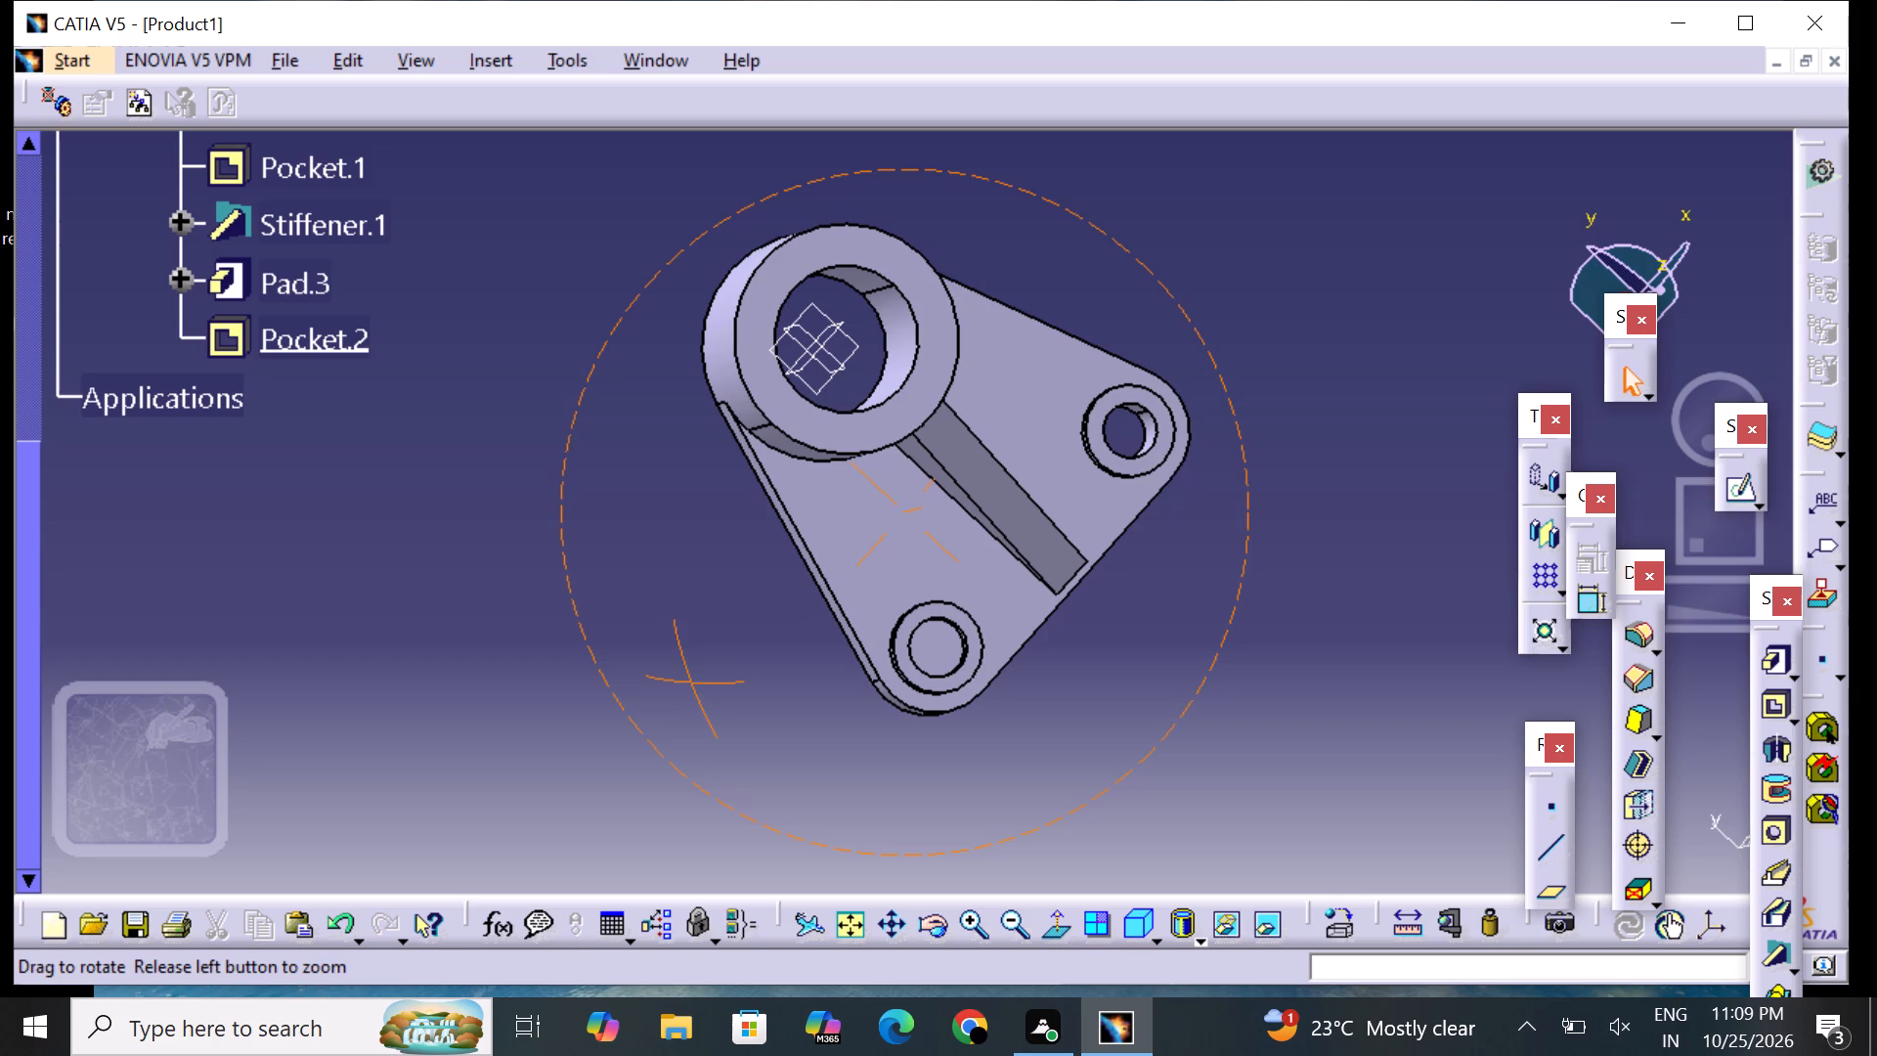
click(1771, 697)
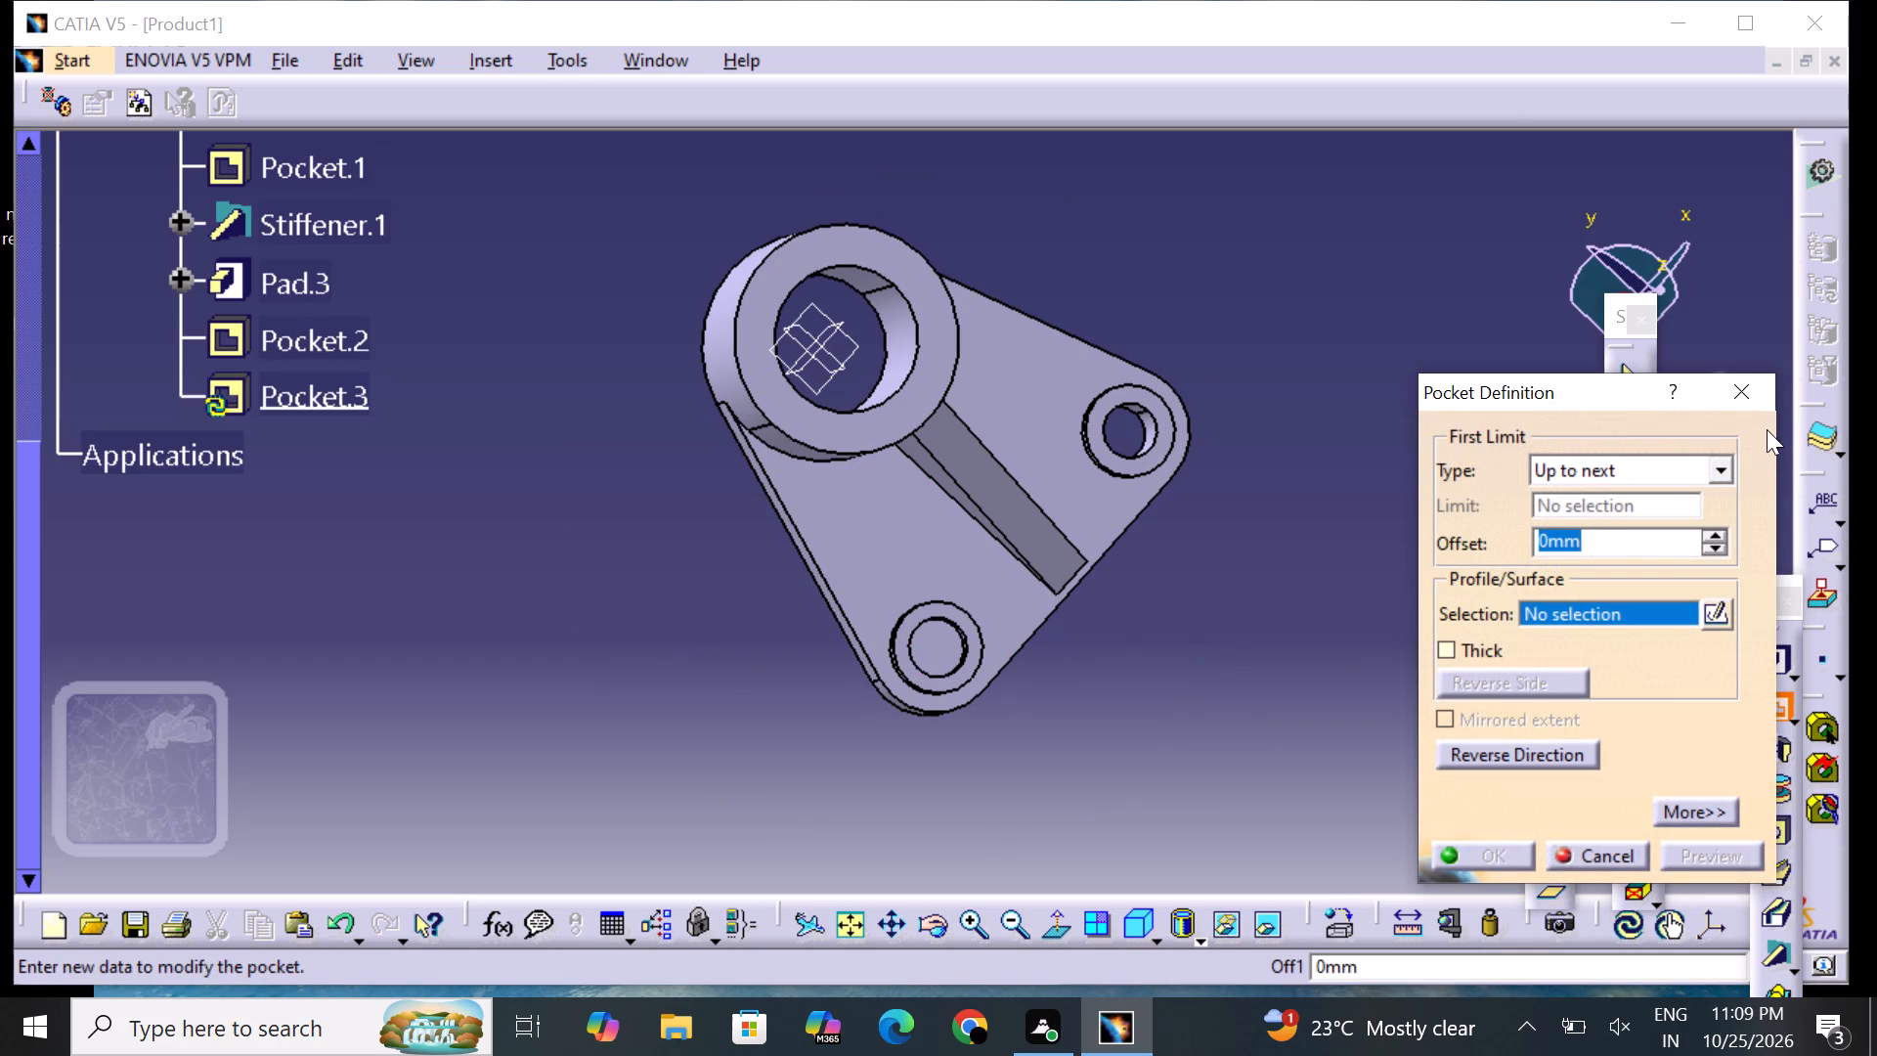
click(1750, 398)
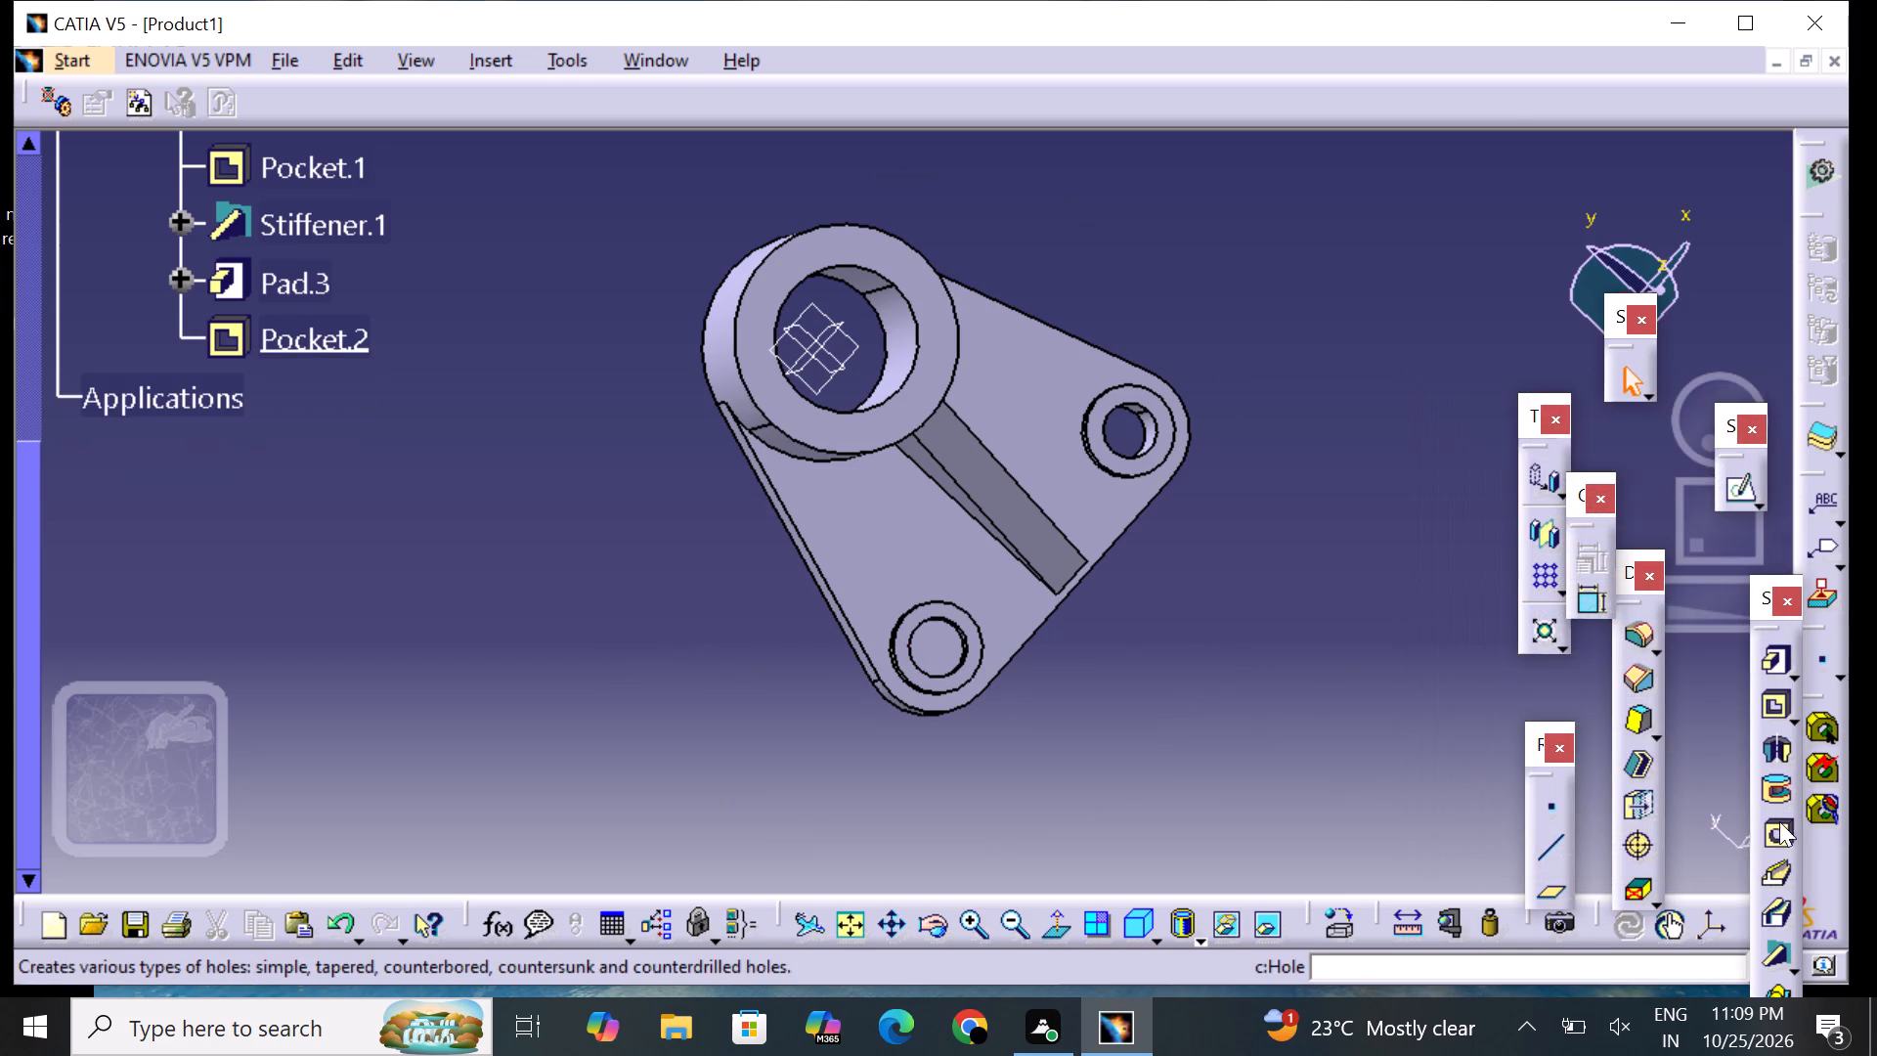
click(1774, 824)
click(1777, 689)
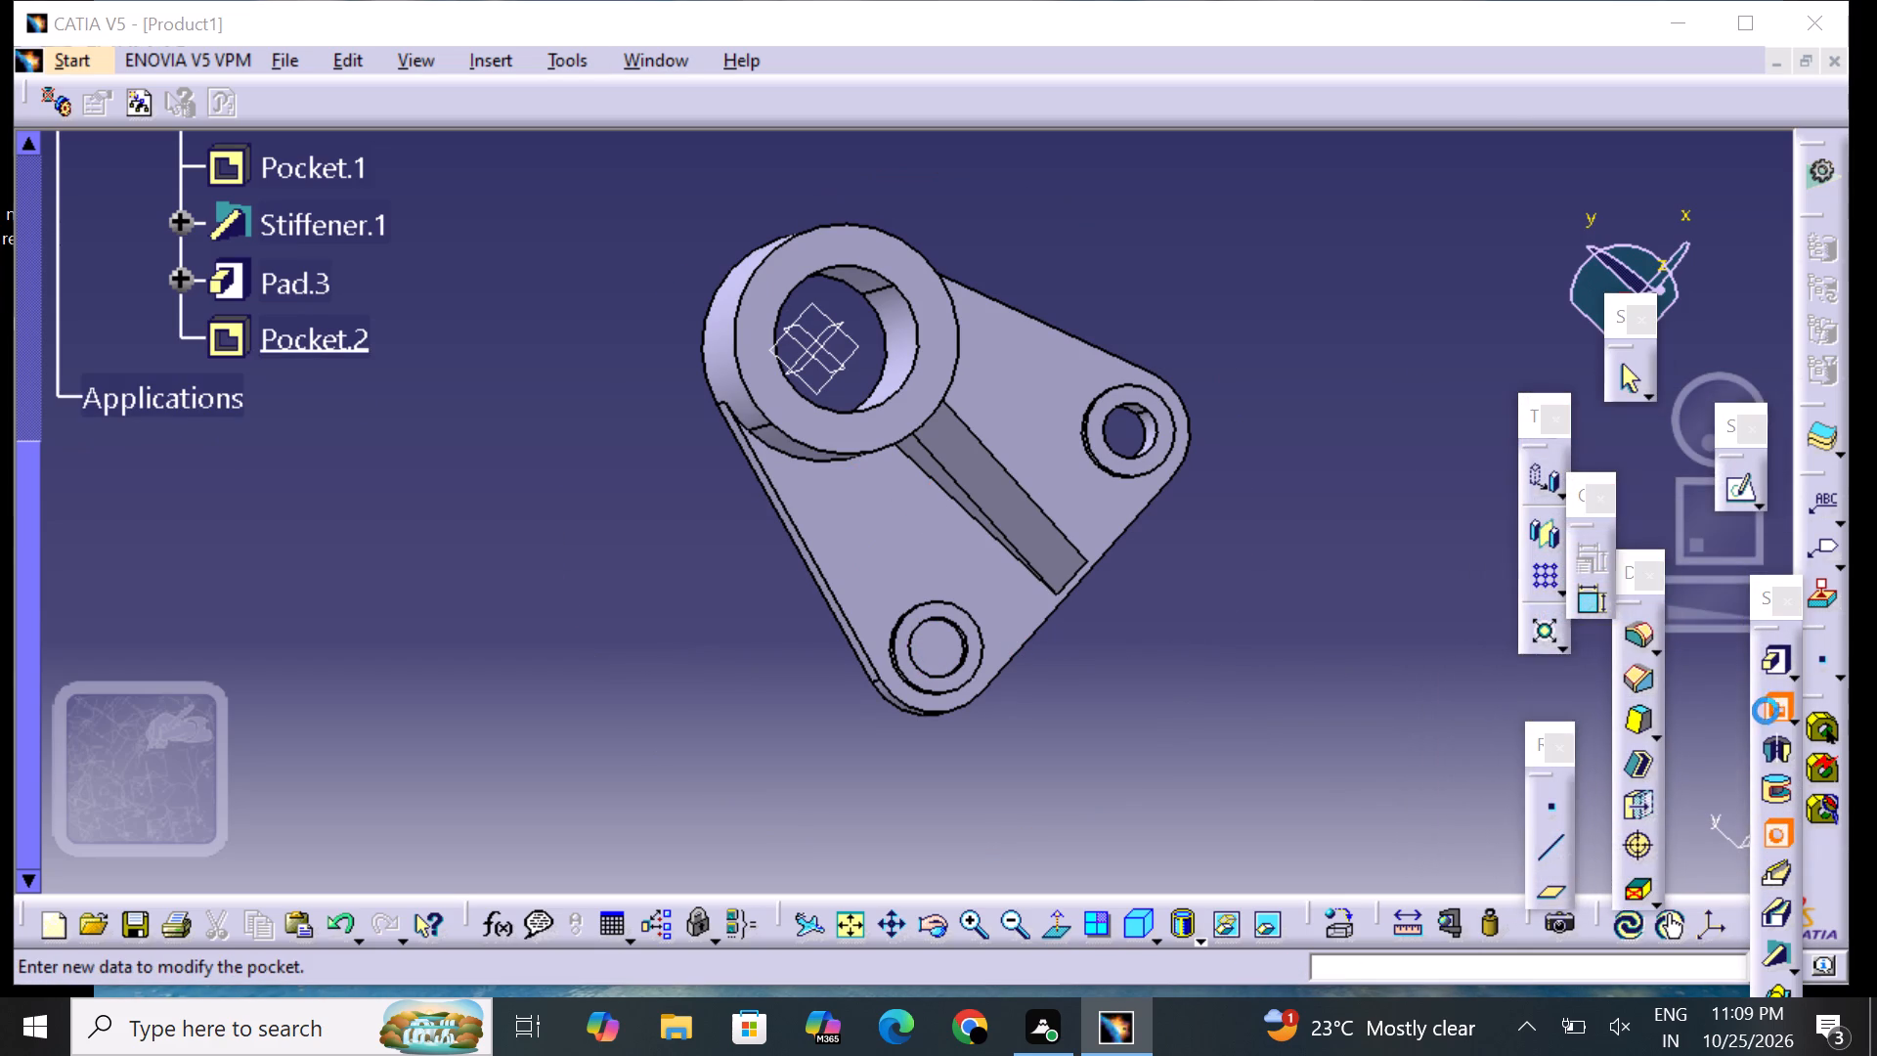
click(945, 654)
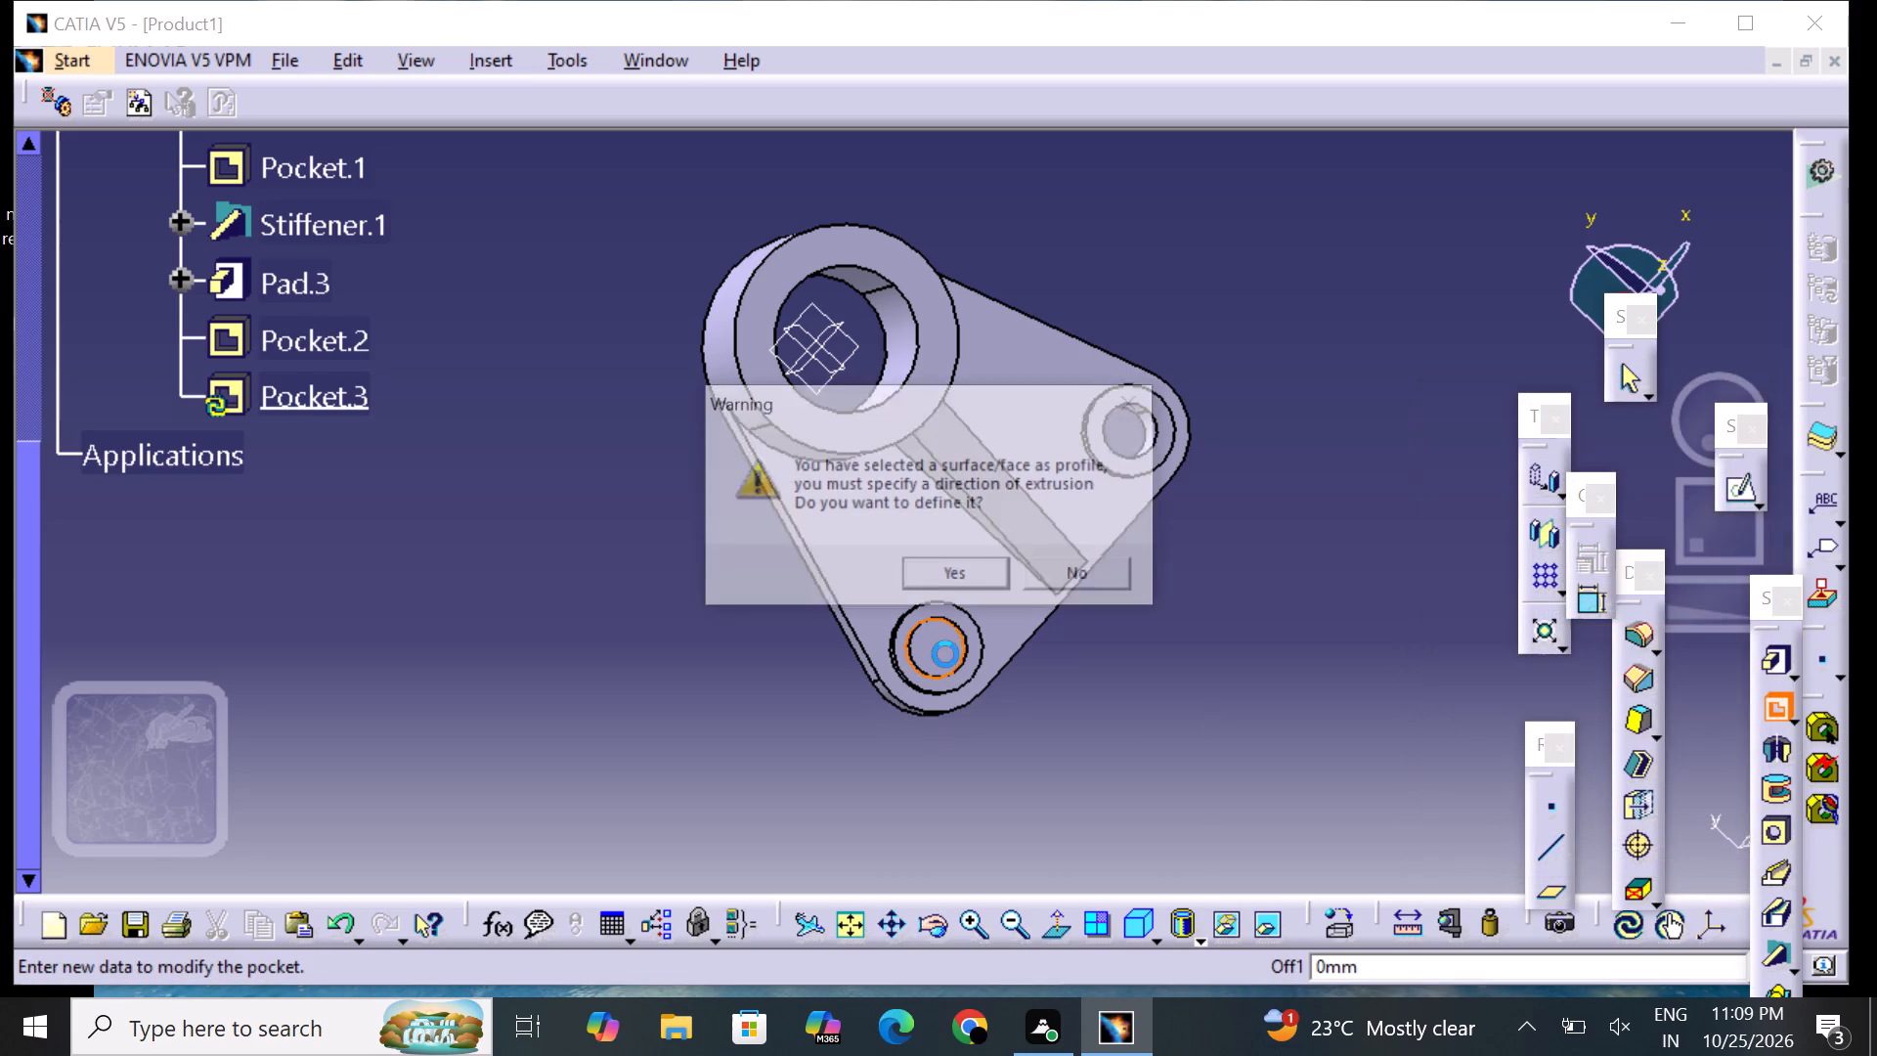
click(973, 578)
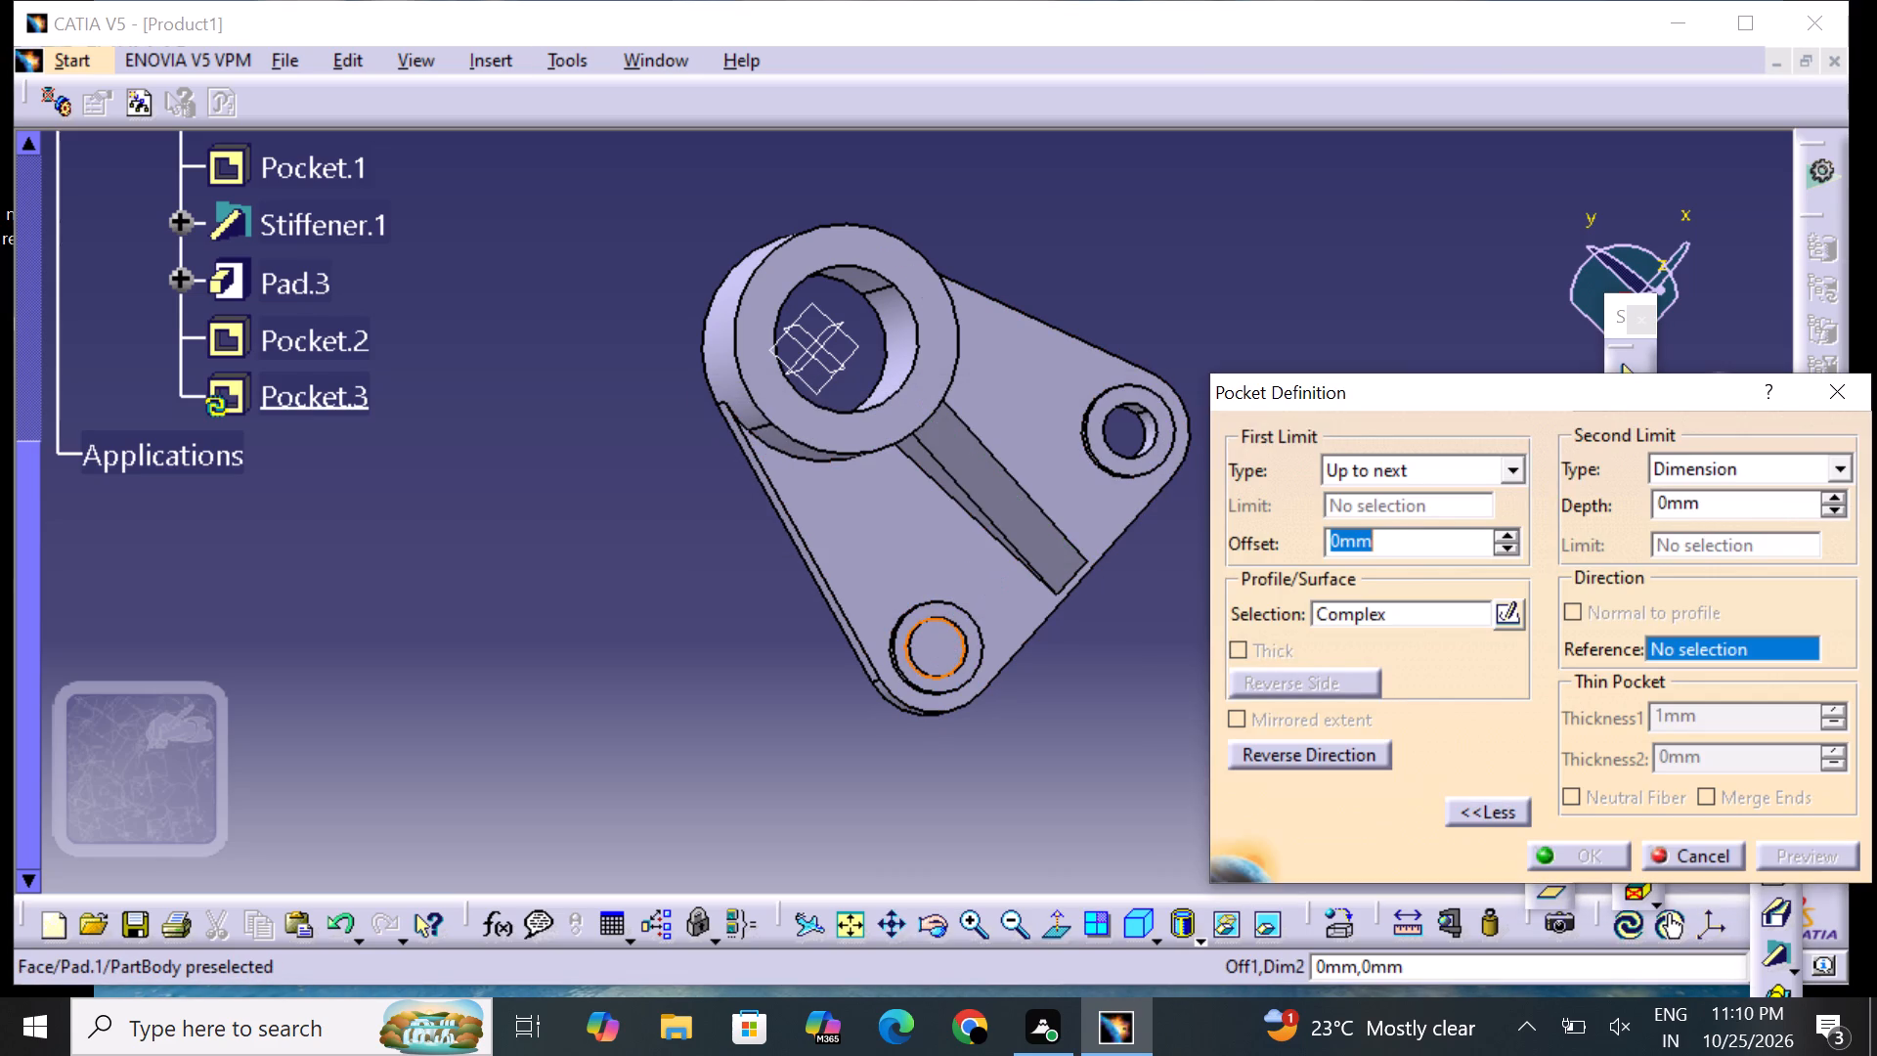
click(1397, 462)
click(1375, 541)
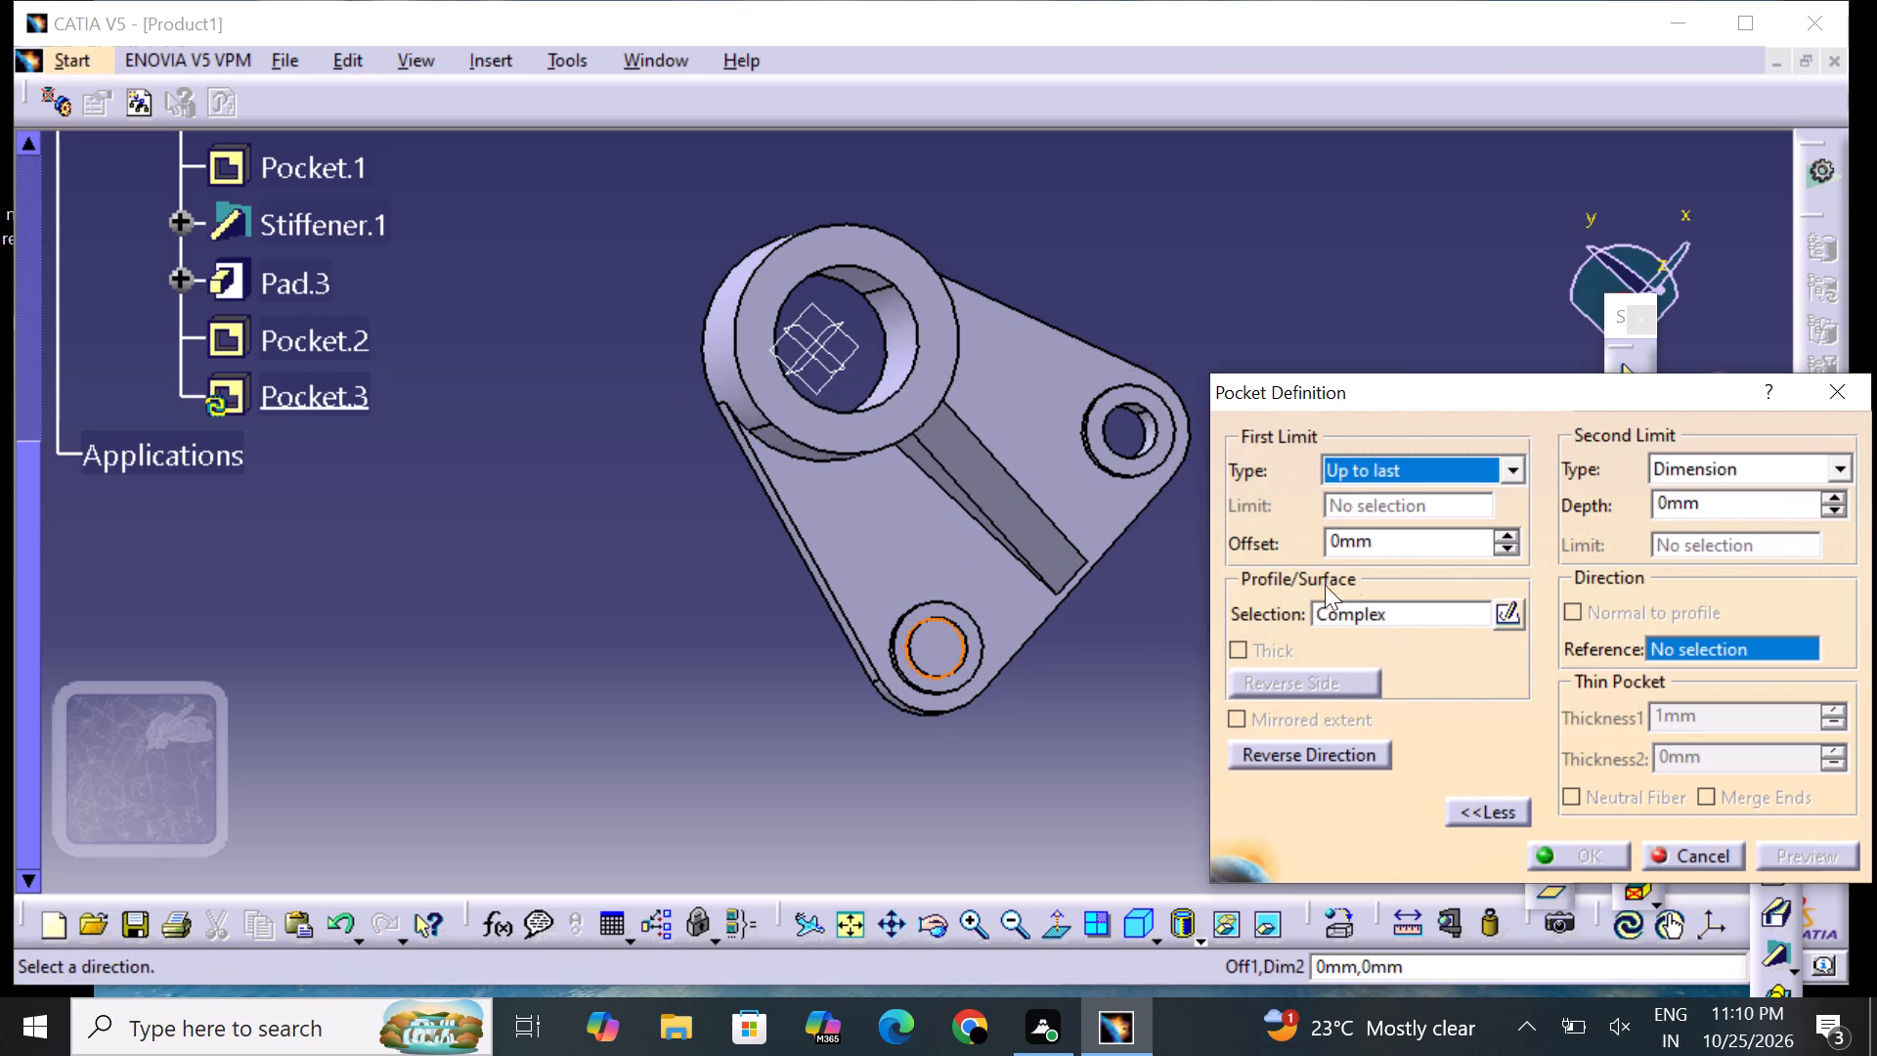
click(940, 647)
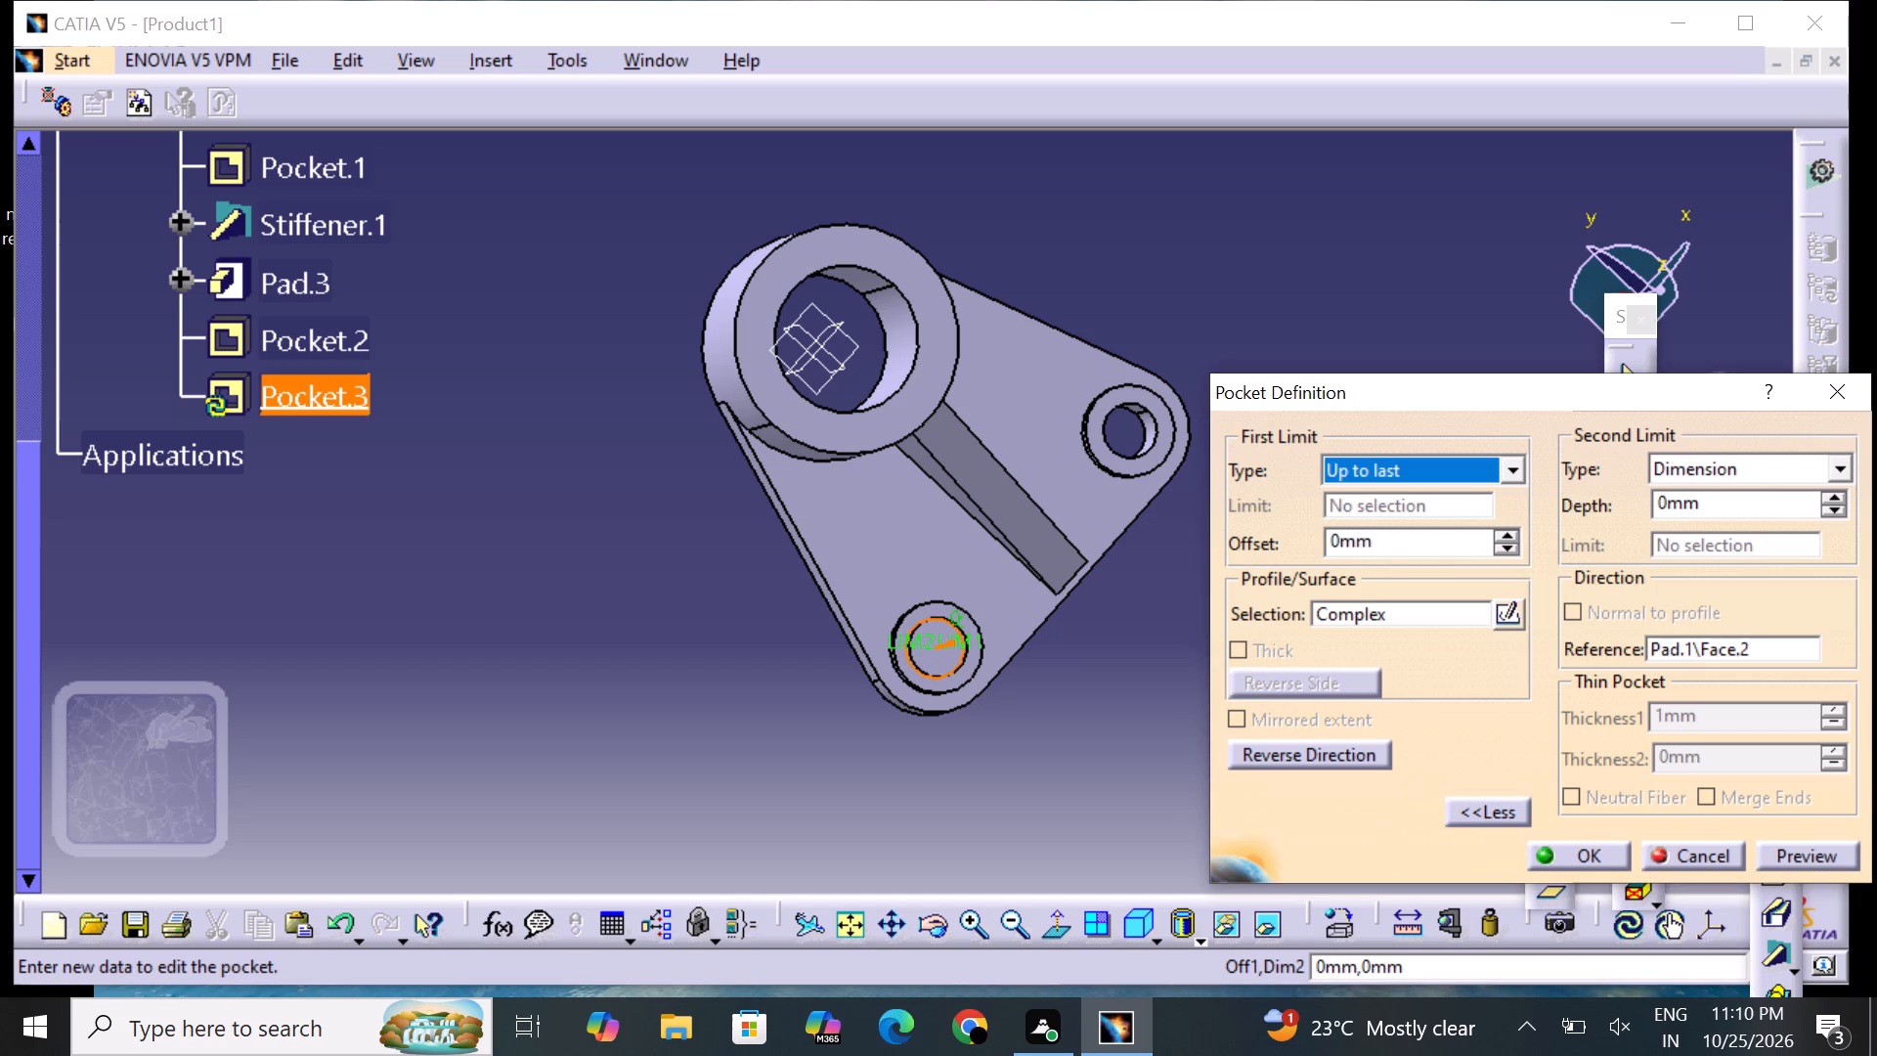
click(946, 642)
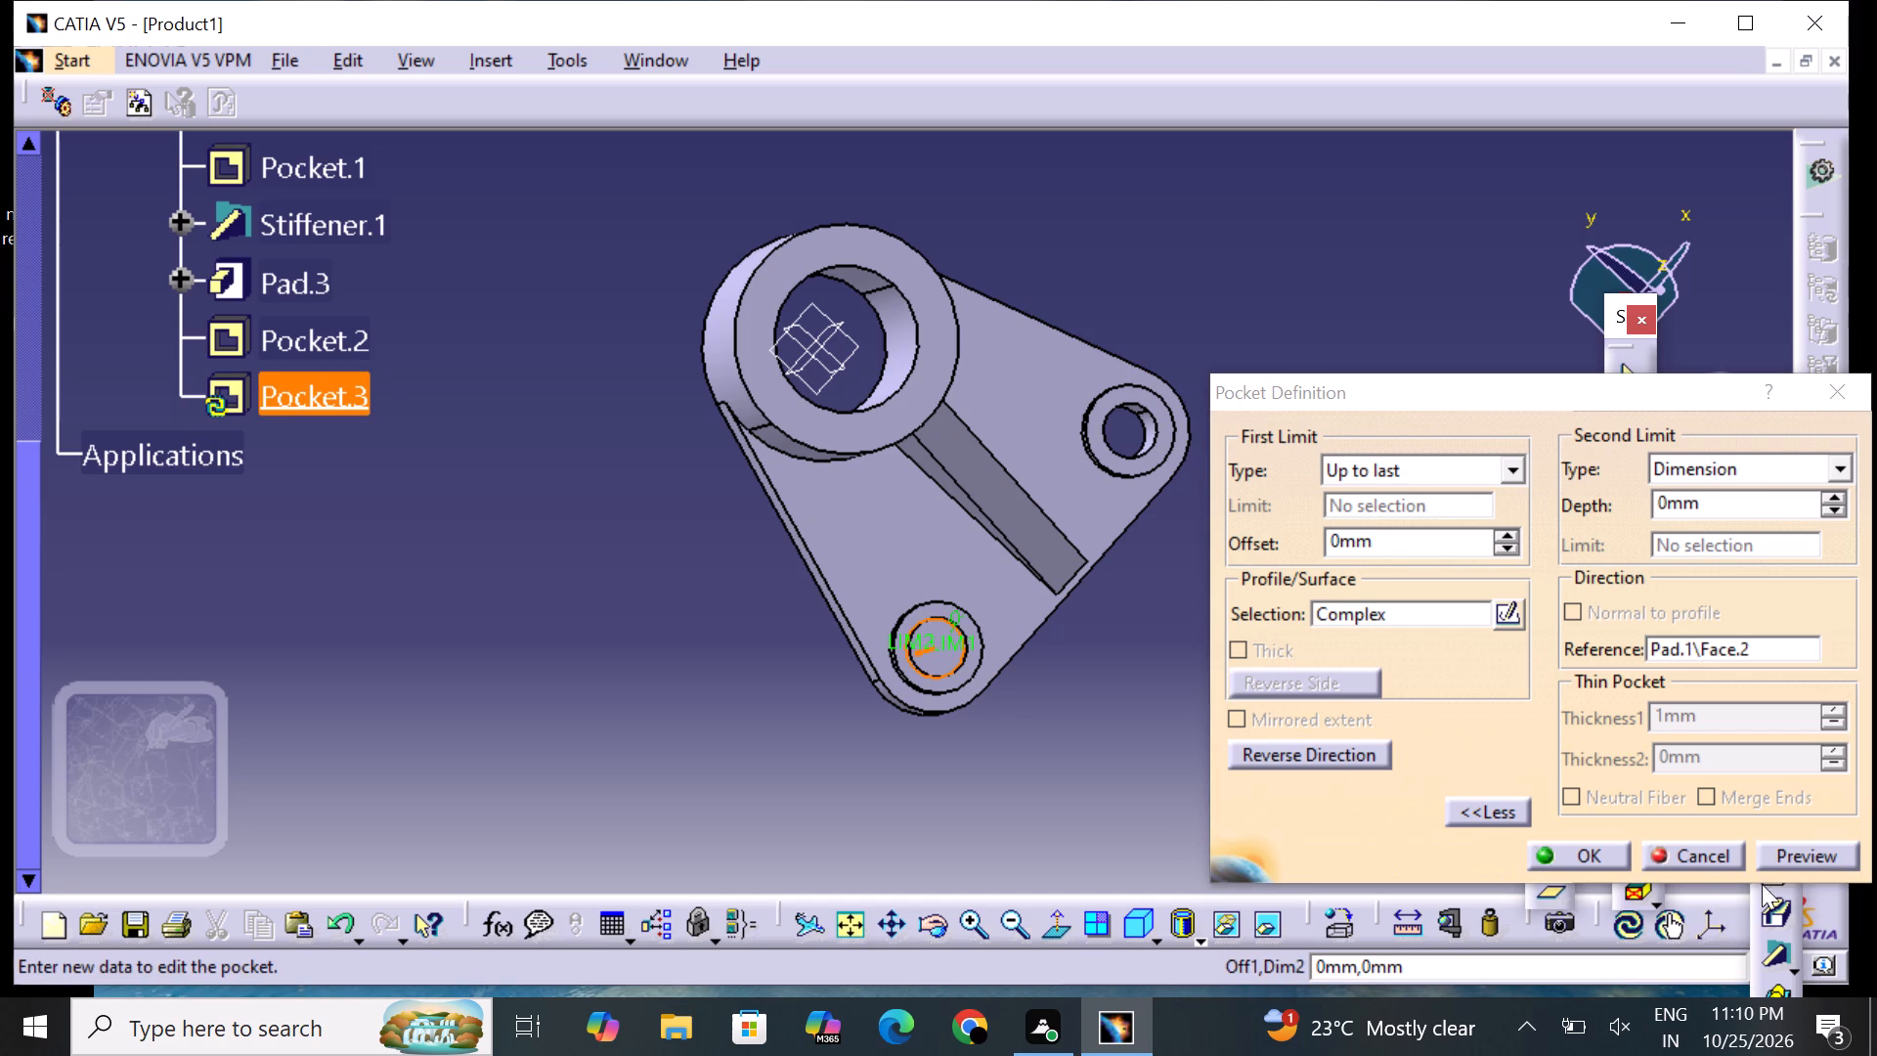
click(1785, 847)
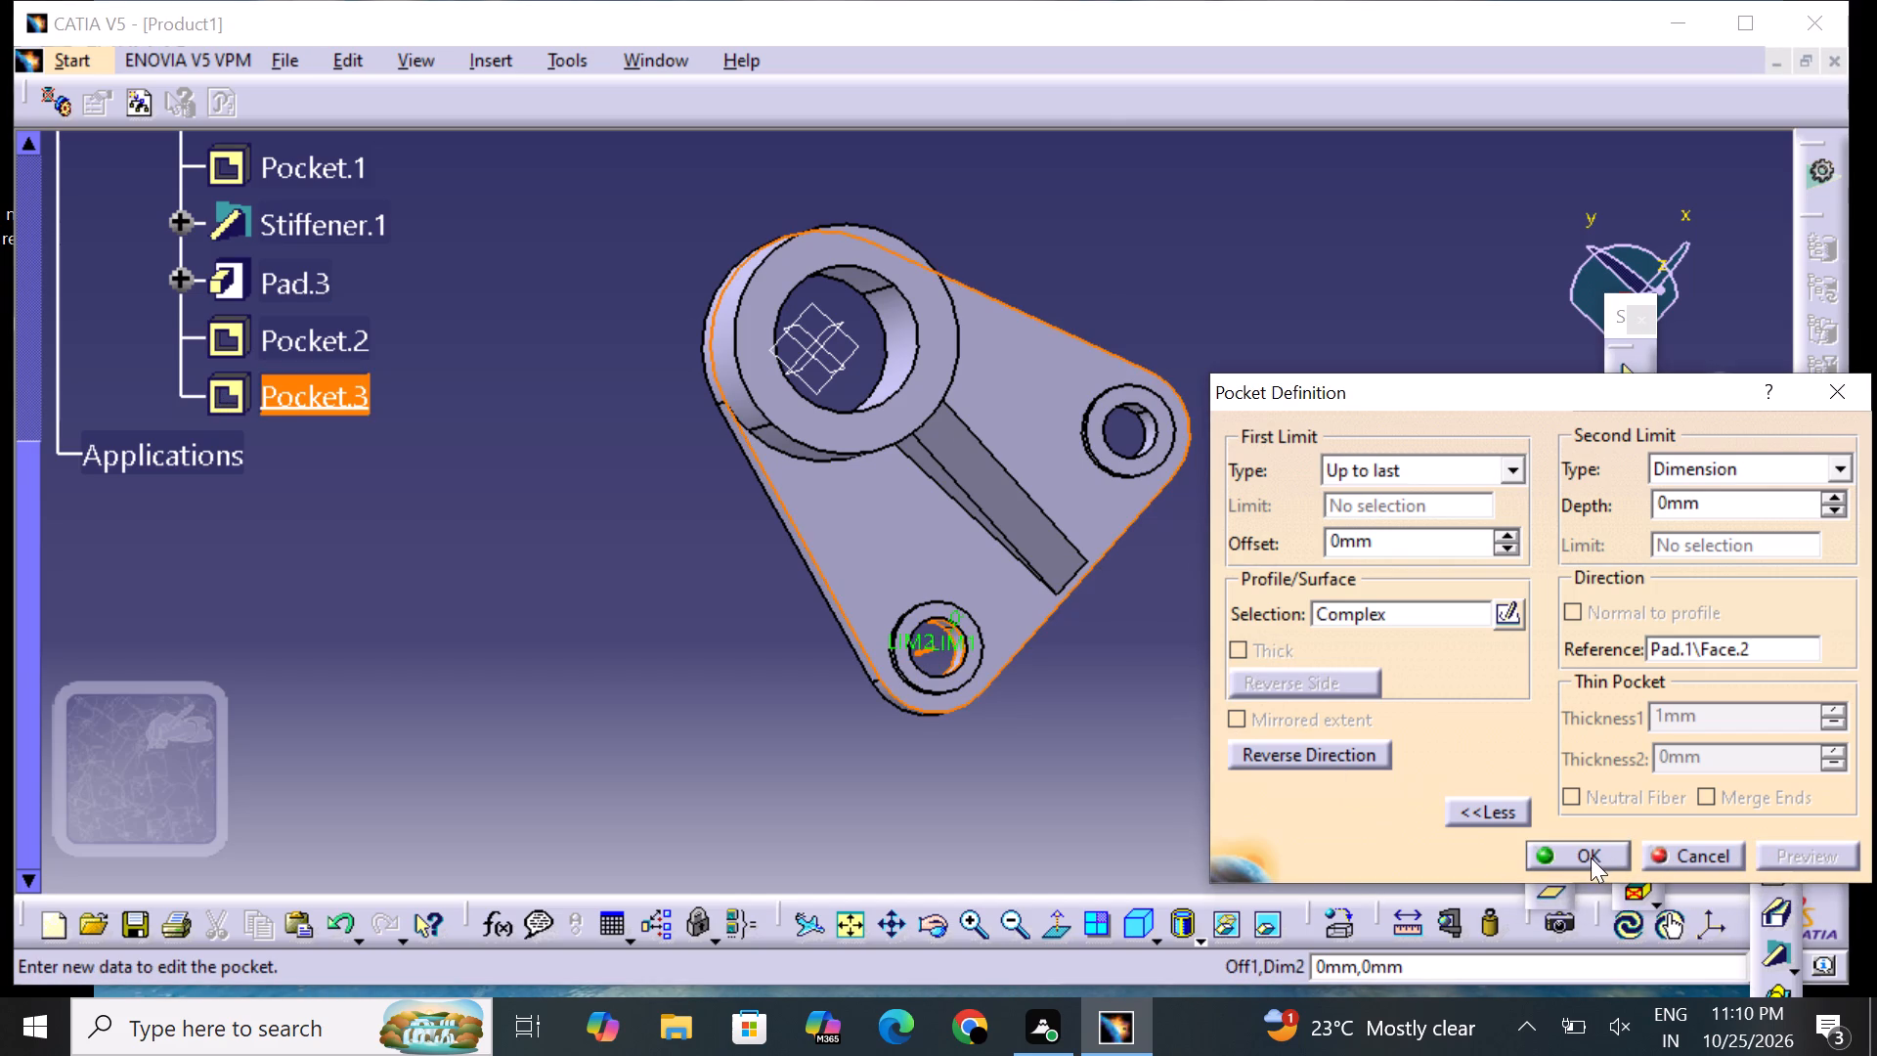
click(1591, 858)
click(1218, 771)
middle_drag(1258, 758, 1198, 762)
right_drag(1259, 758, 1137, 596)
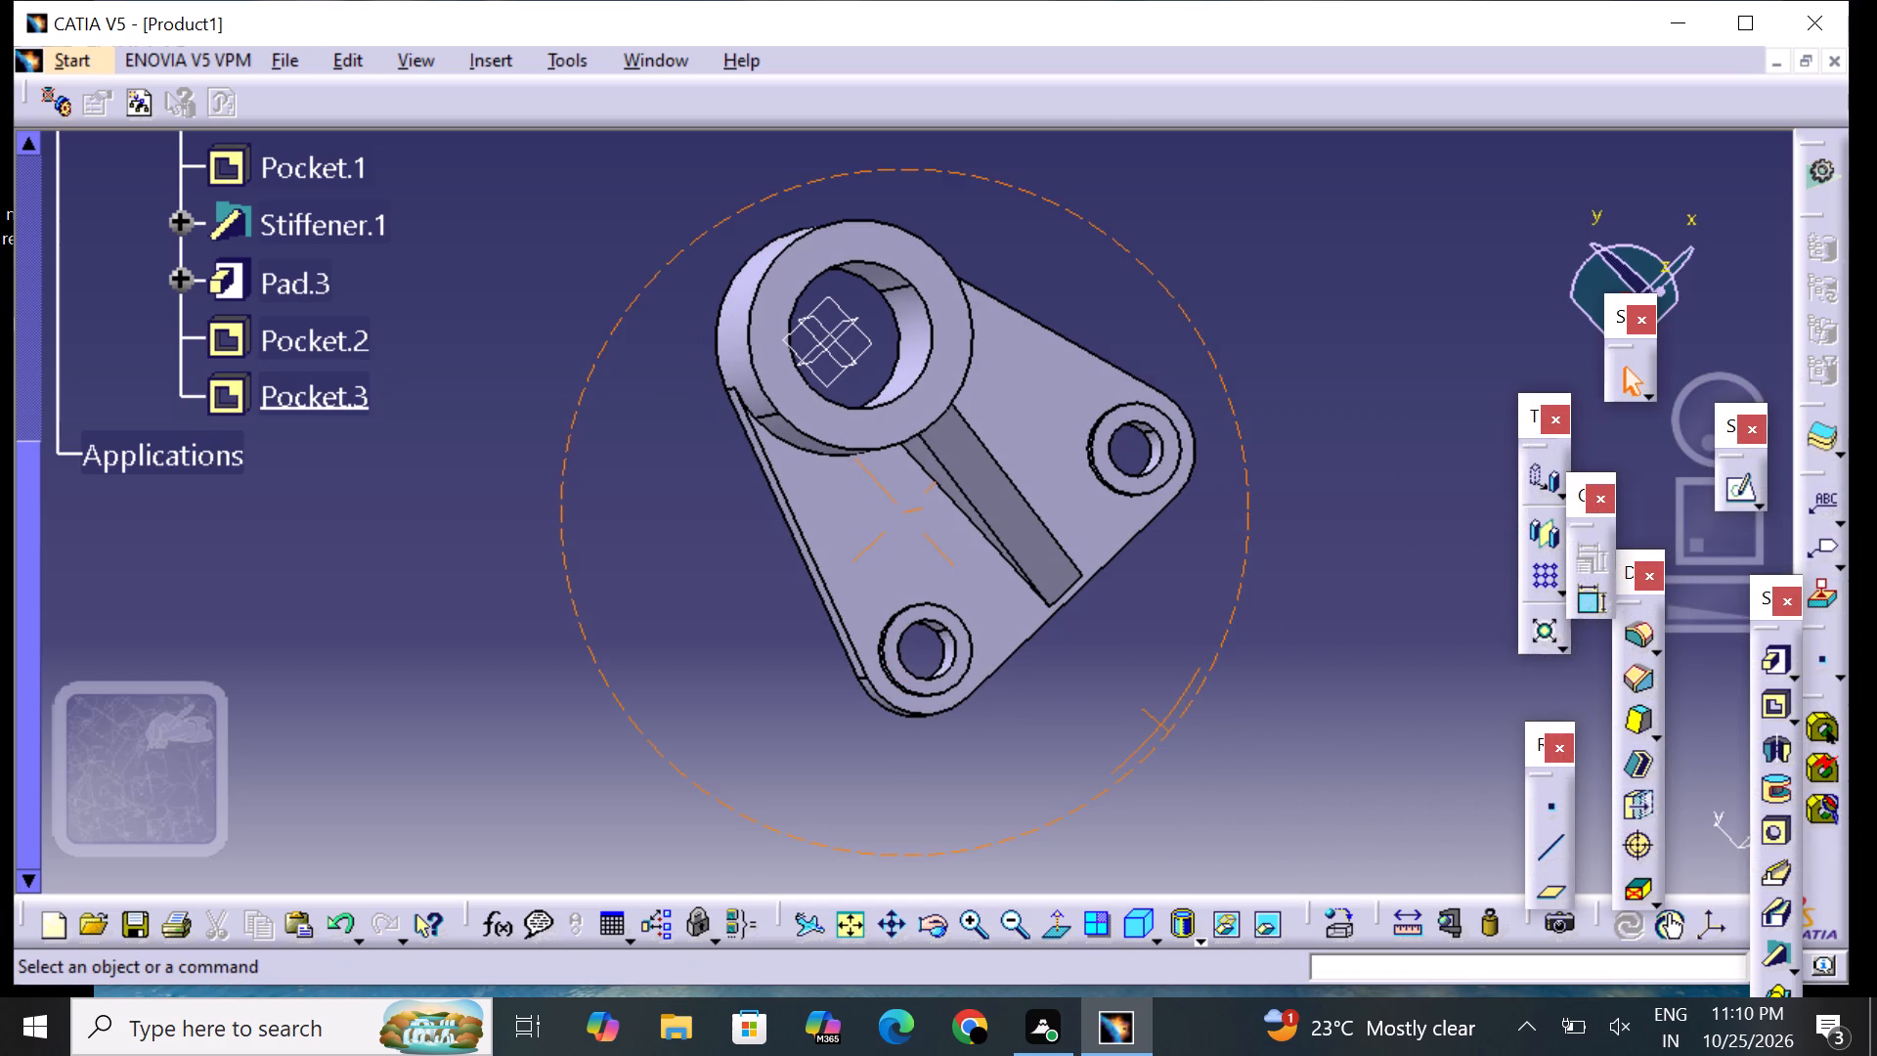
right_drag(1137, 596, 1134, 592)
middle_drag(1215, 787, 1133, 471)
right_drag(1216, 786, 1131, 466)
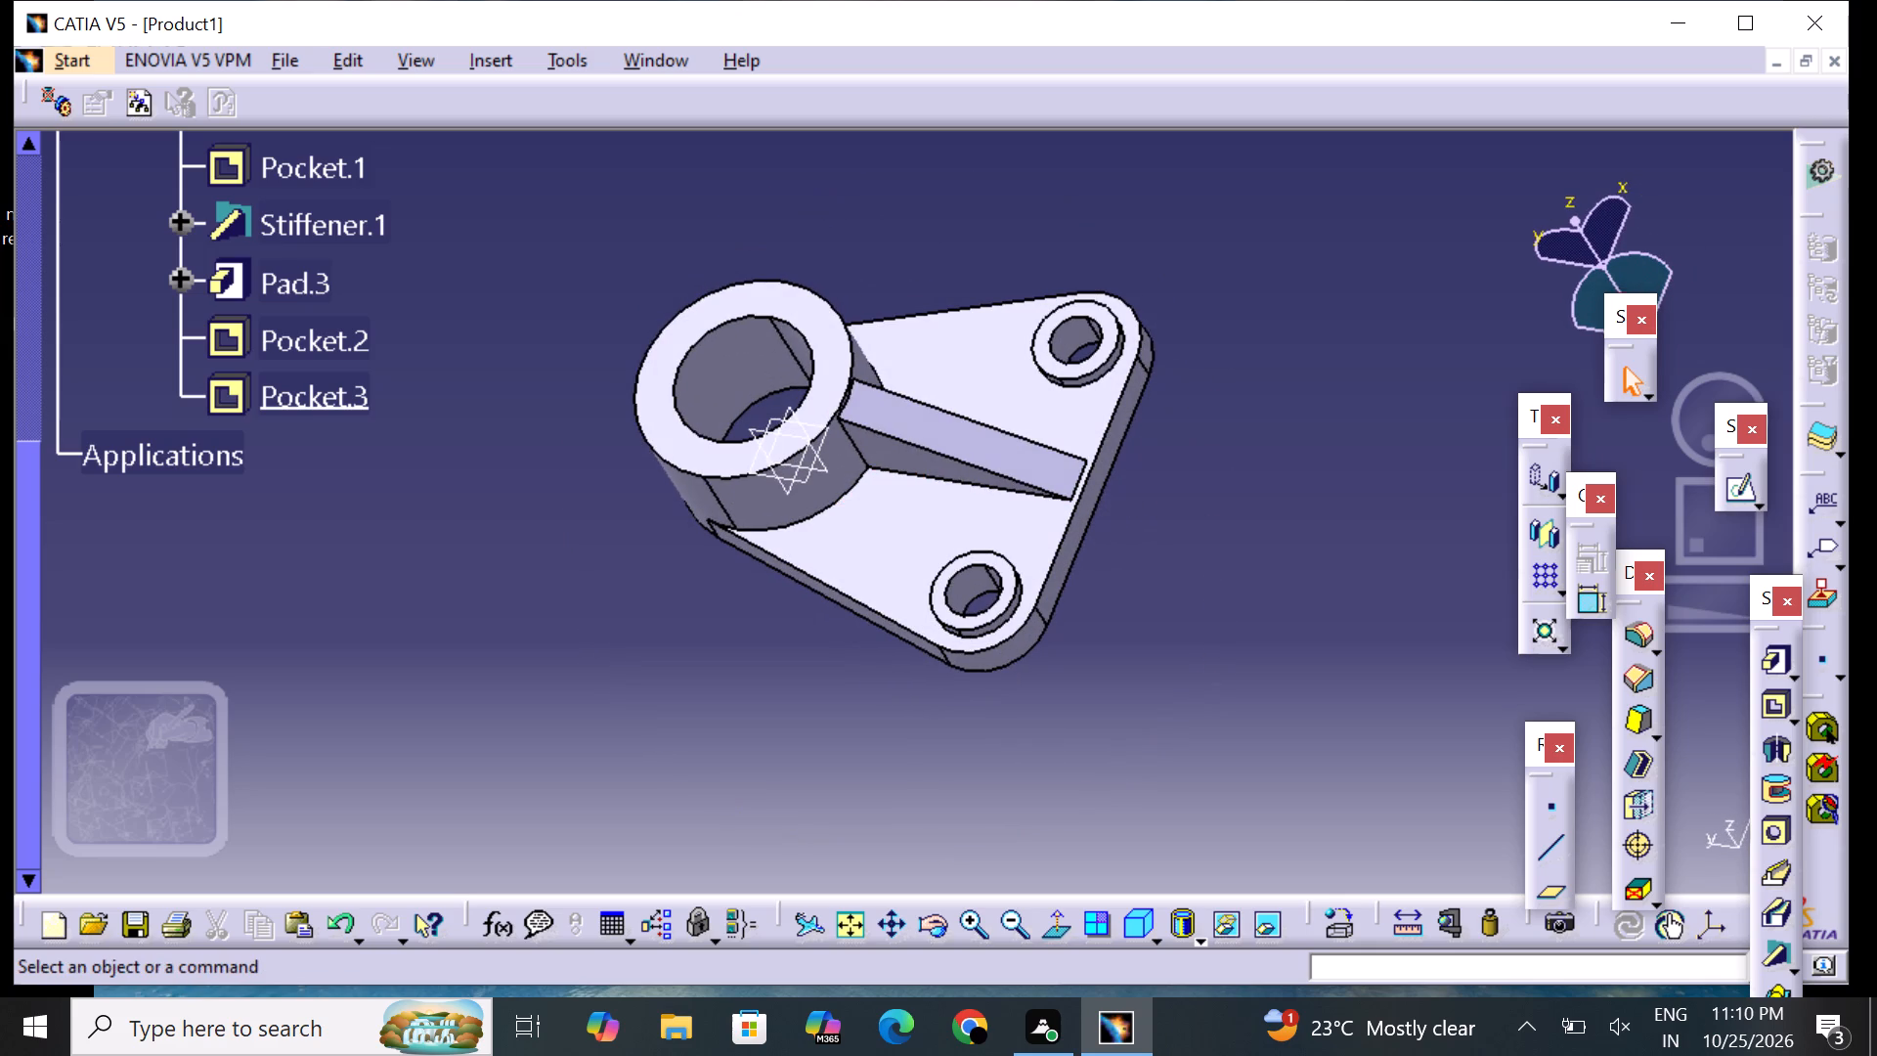
Inspect the plate, bored ring boss, stiffener and the two small ring bosses from several viewing angles.
middle_drag(1288, 573, 931, 765)
right_drag(1288, 572, 927, 764)
middle_drag(736, 517, 750, 502)
right_drag(737, 515, 750, 502)
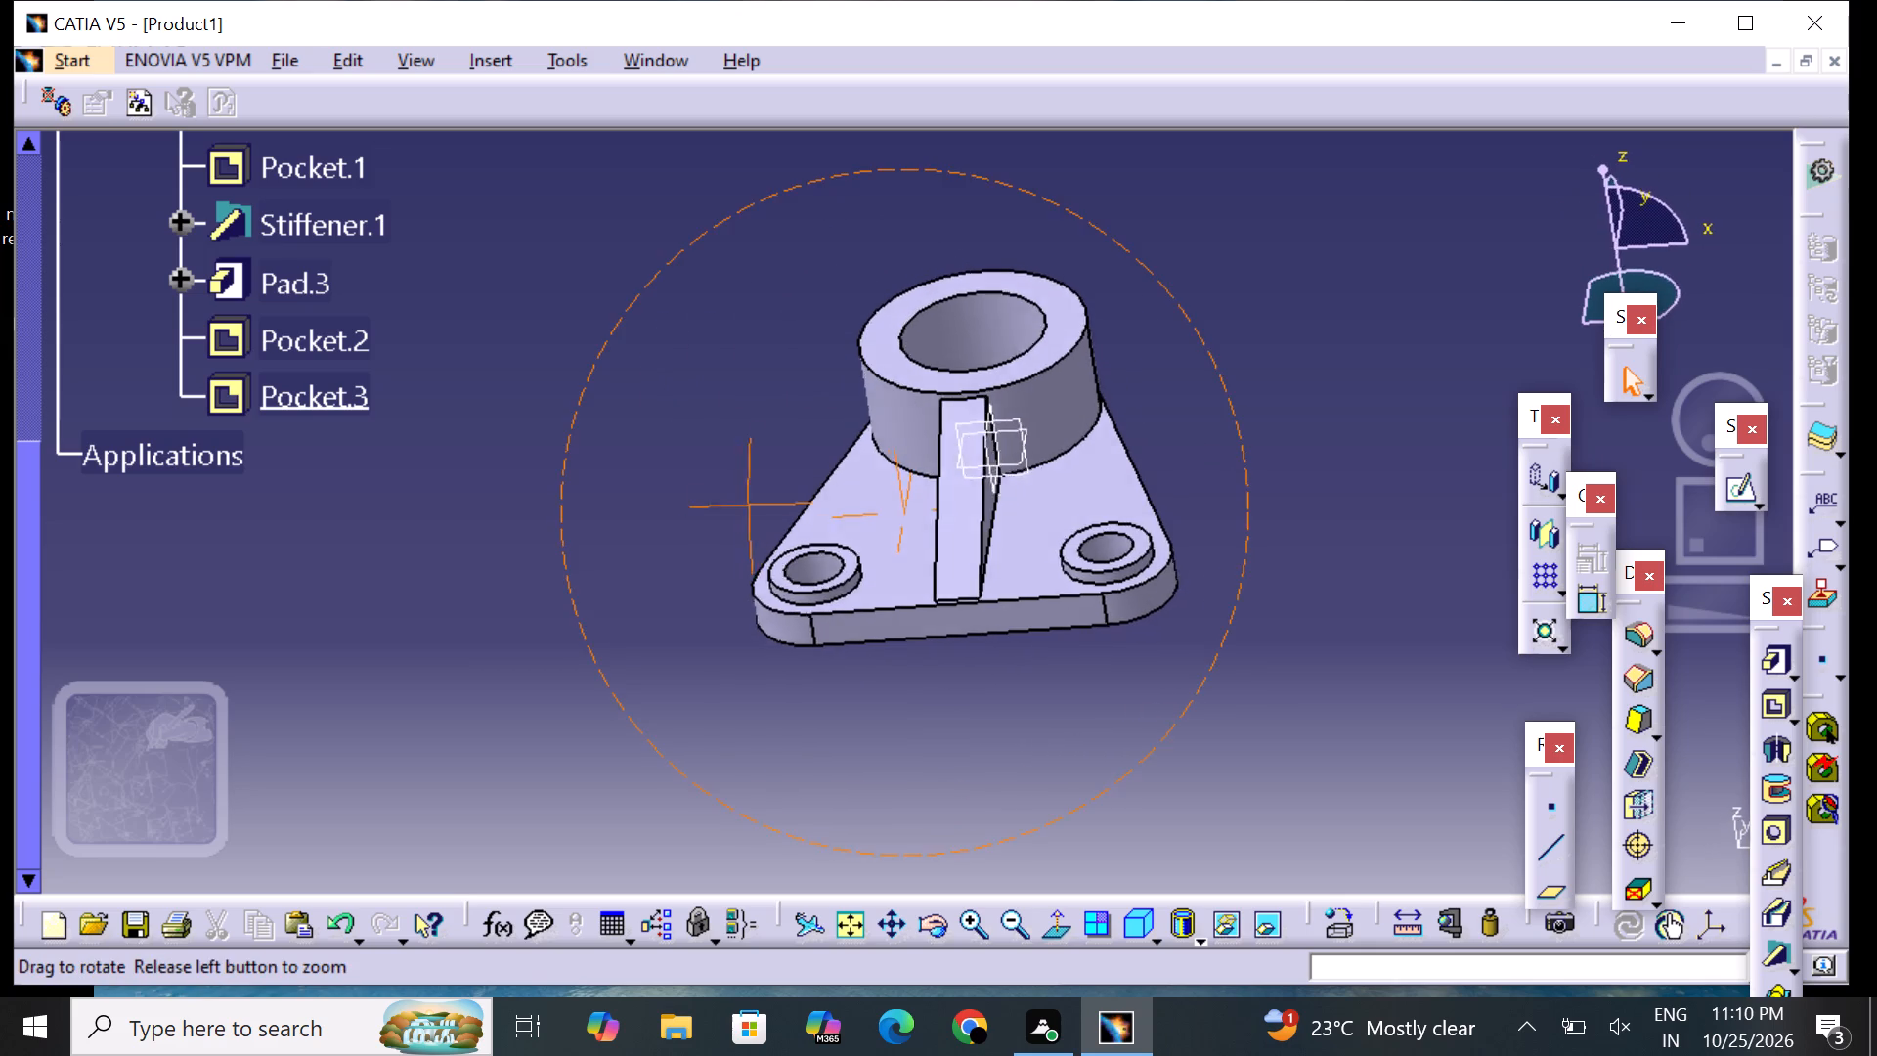
right_drag(750, 502, 793, 461)
middle_drag(750, 502, 796, 460)
middle_drag(1233, 440, 1068, 709)
right_drag(1234, 440, 1068, 709)
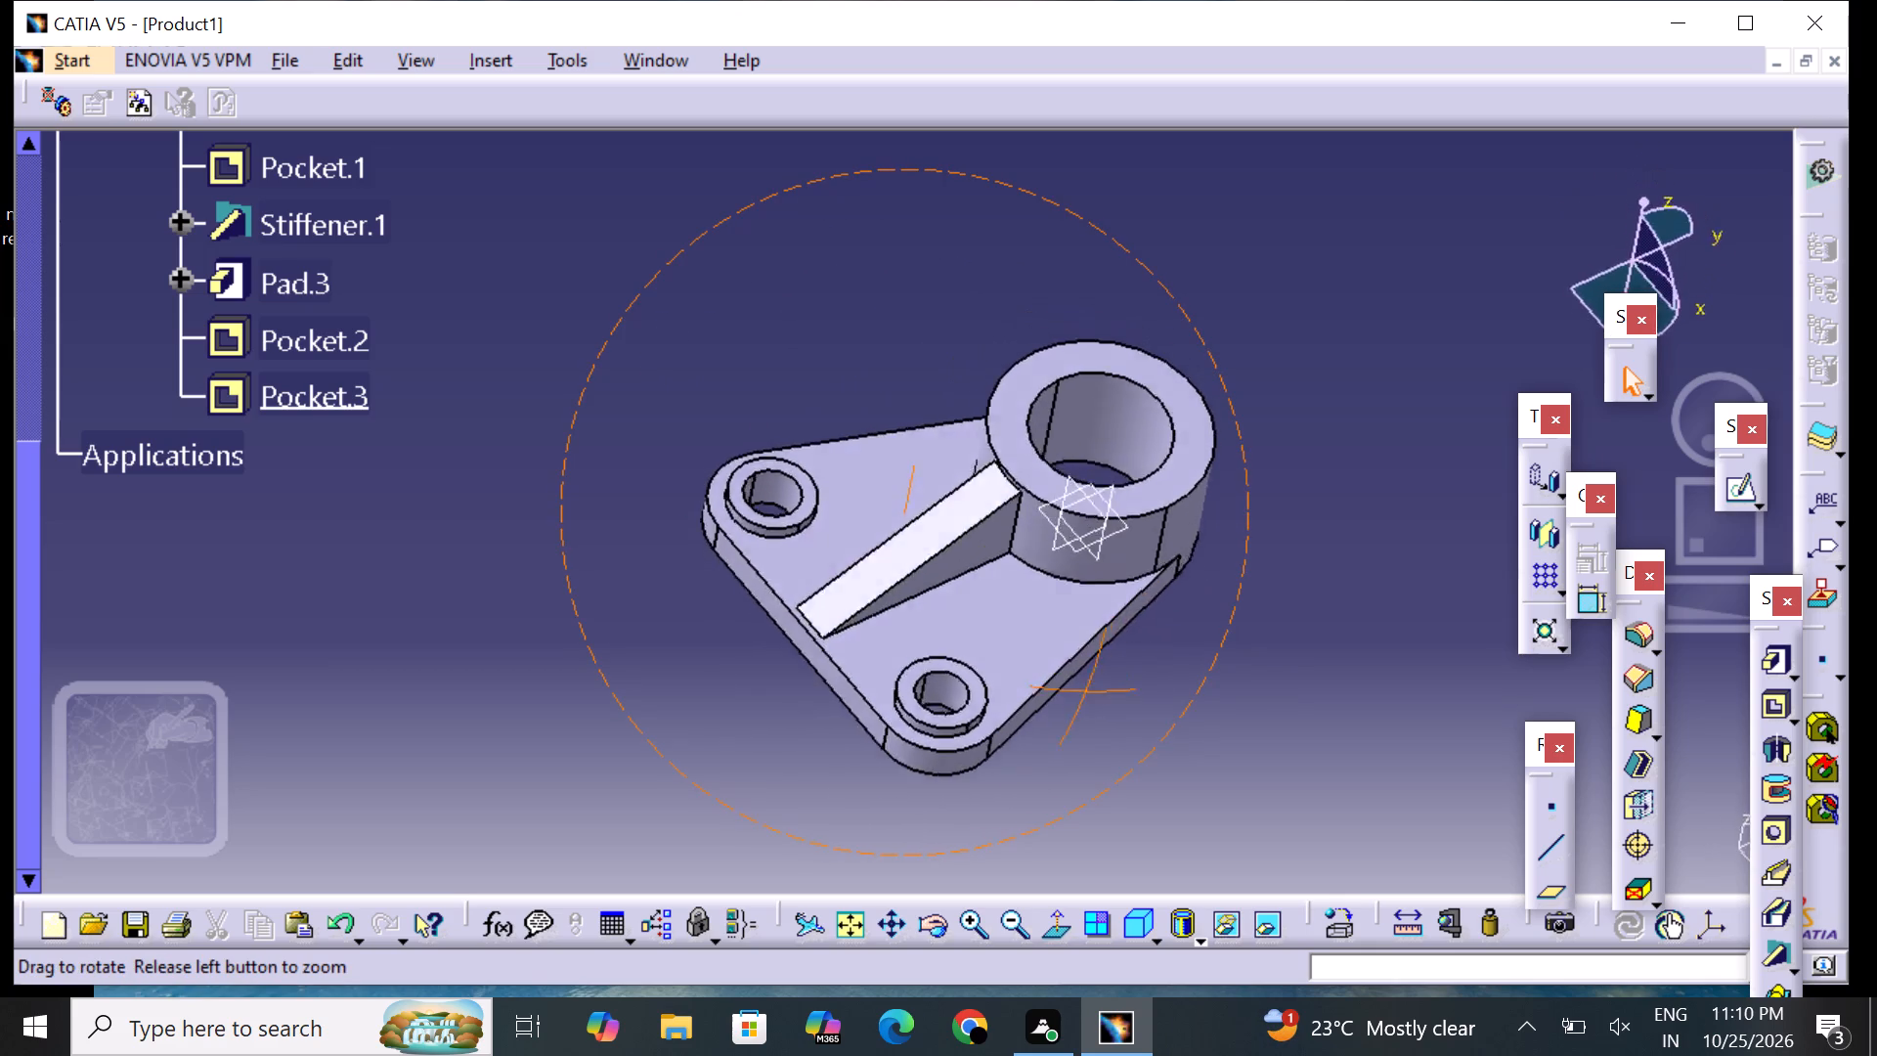
right_drag(1068, 709, 844, 784)
middle_drag(1068, 709, 848, 793)
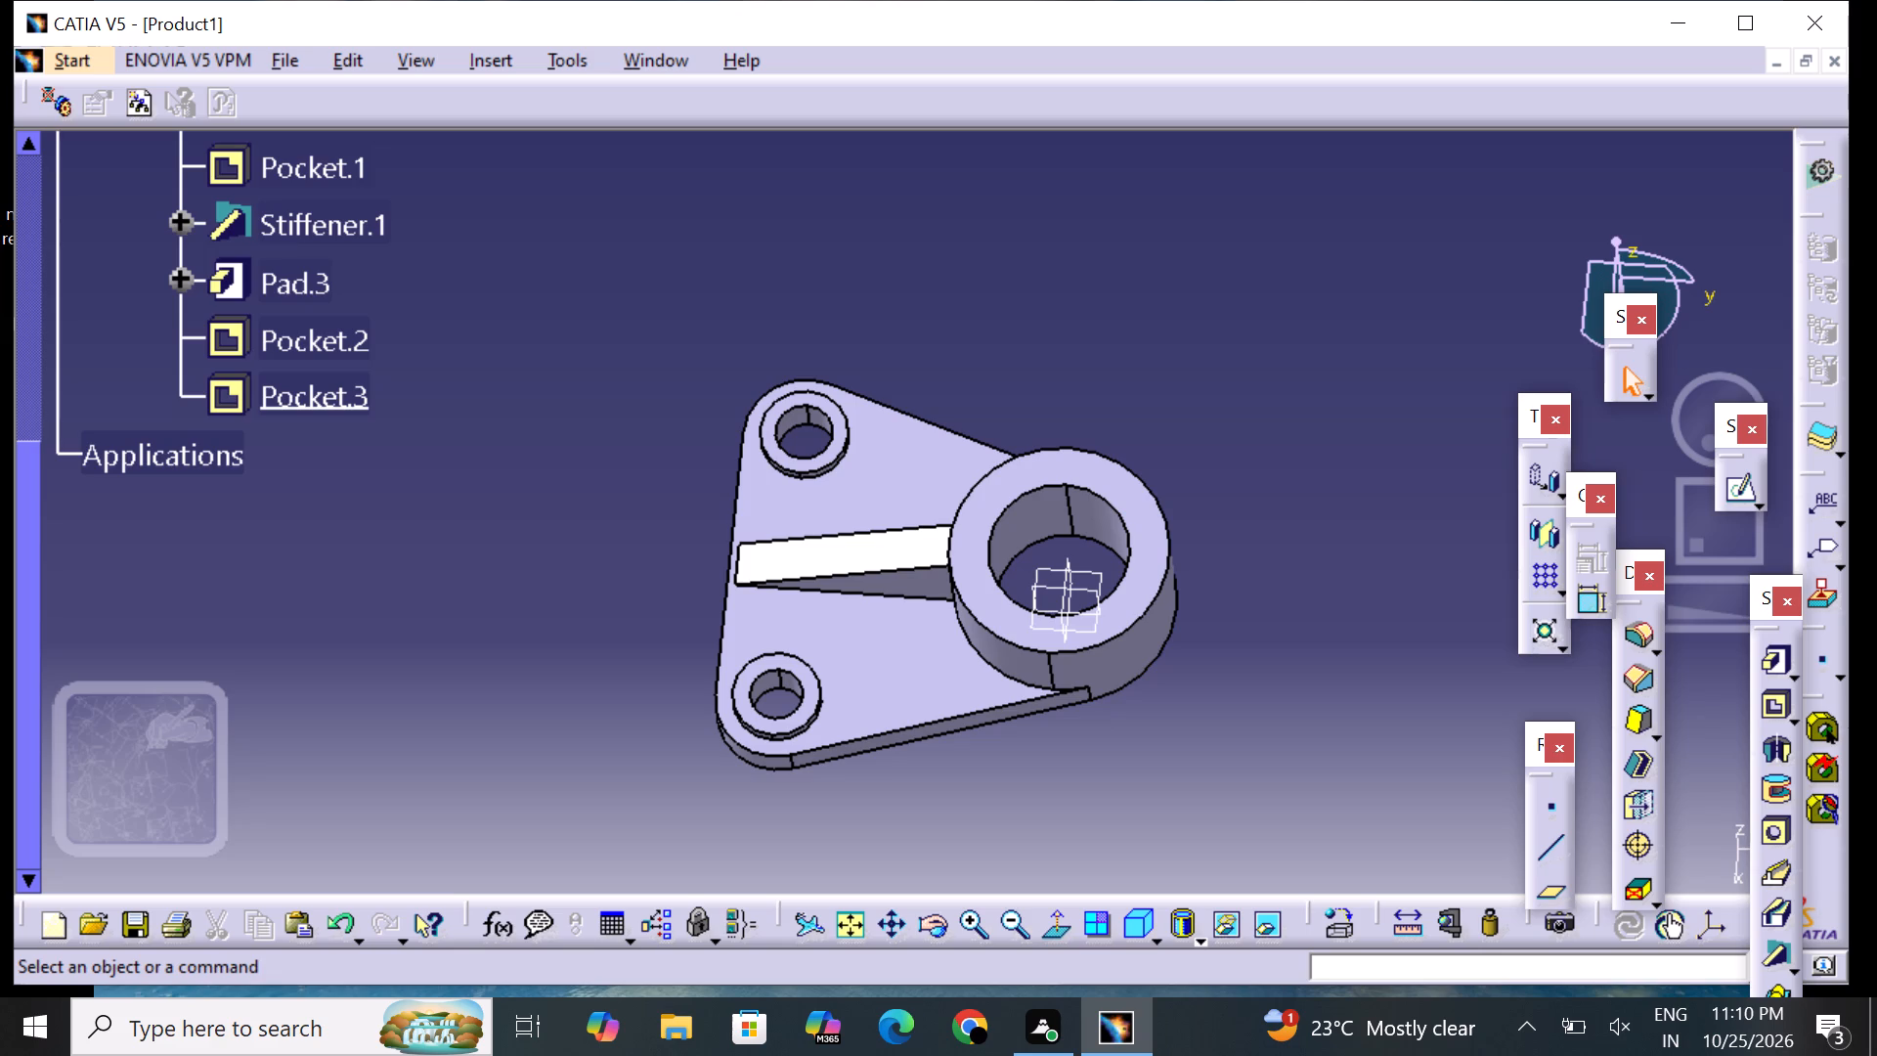
Start a new sketch on the part's zx plane, with the whole part shown in the sketch view.
scroll(581, 670, up, 4)
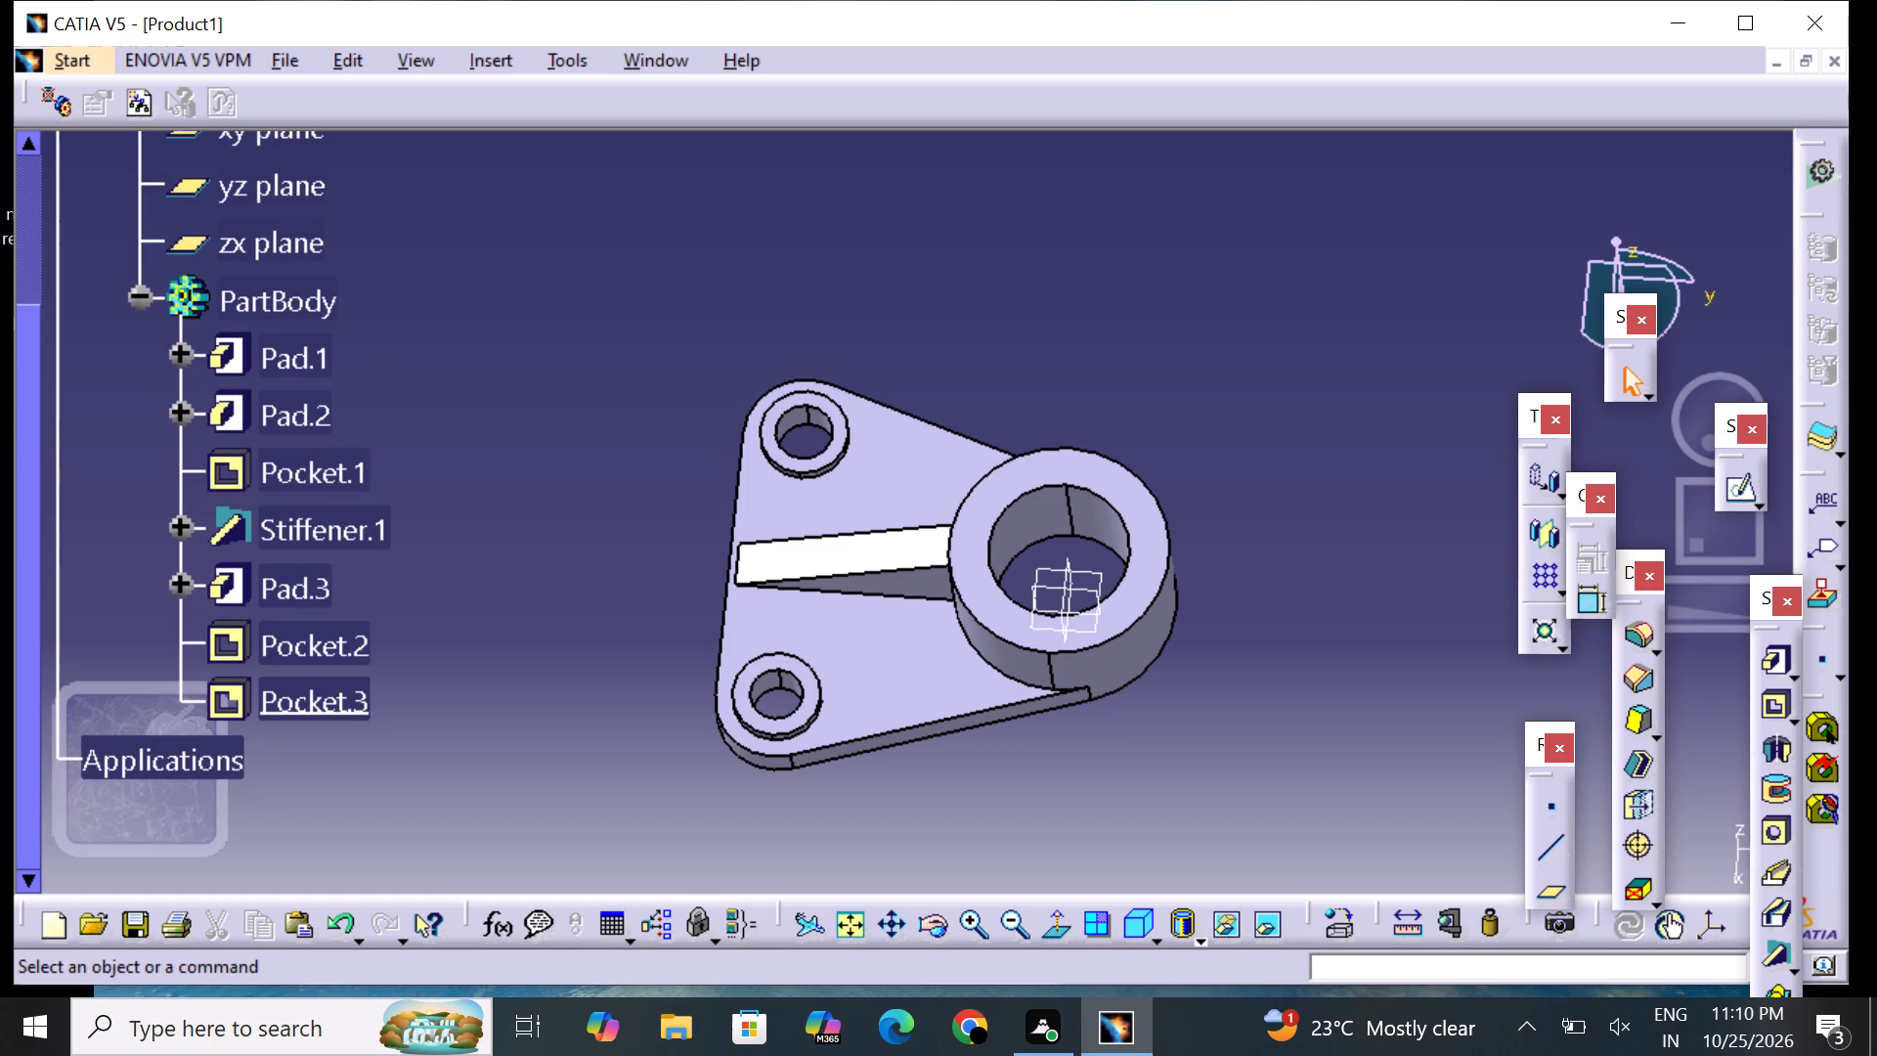
click(280, 229)
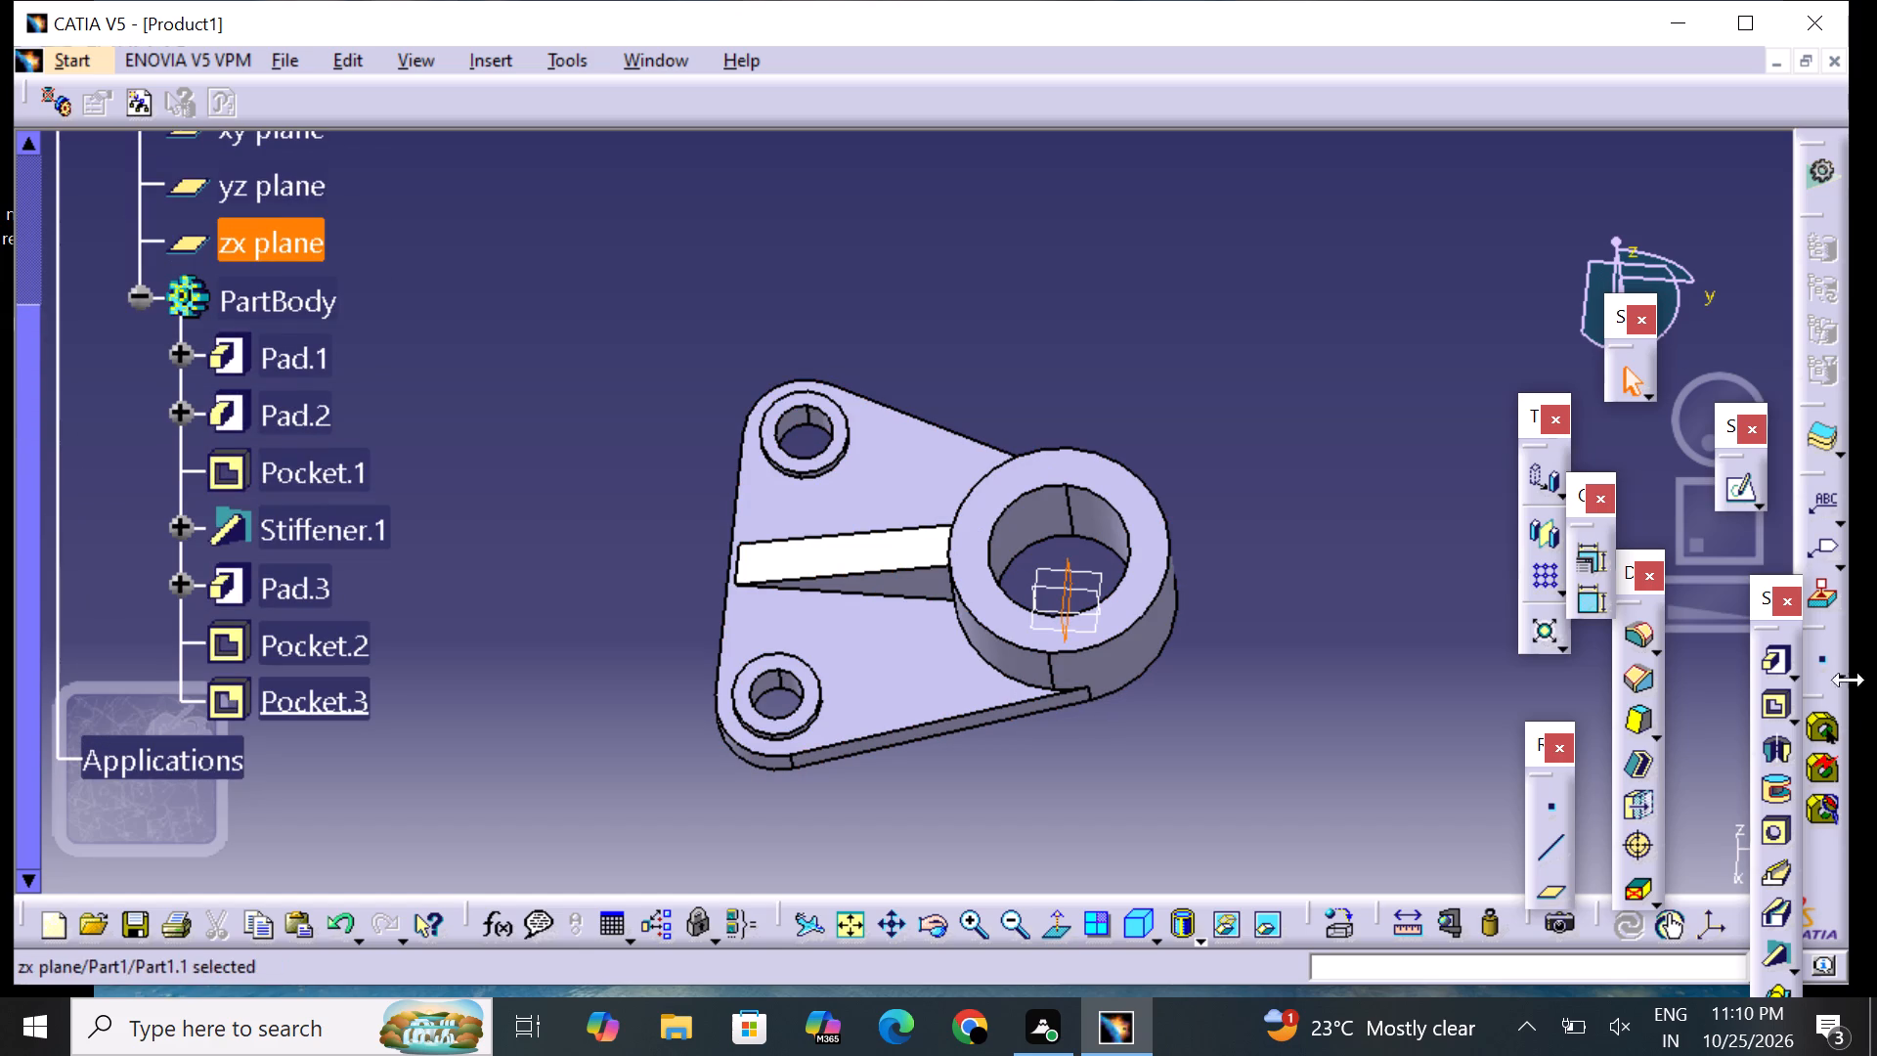
click(1729, 494)
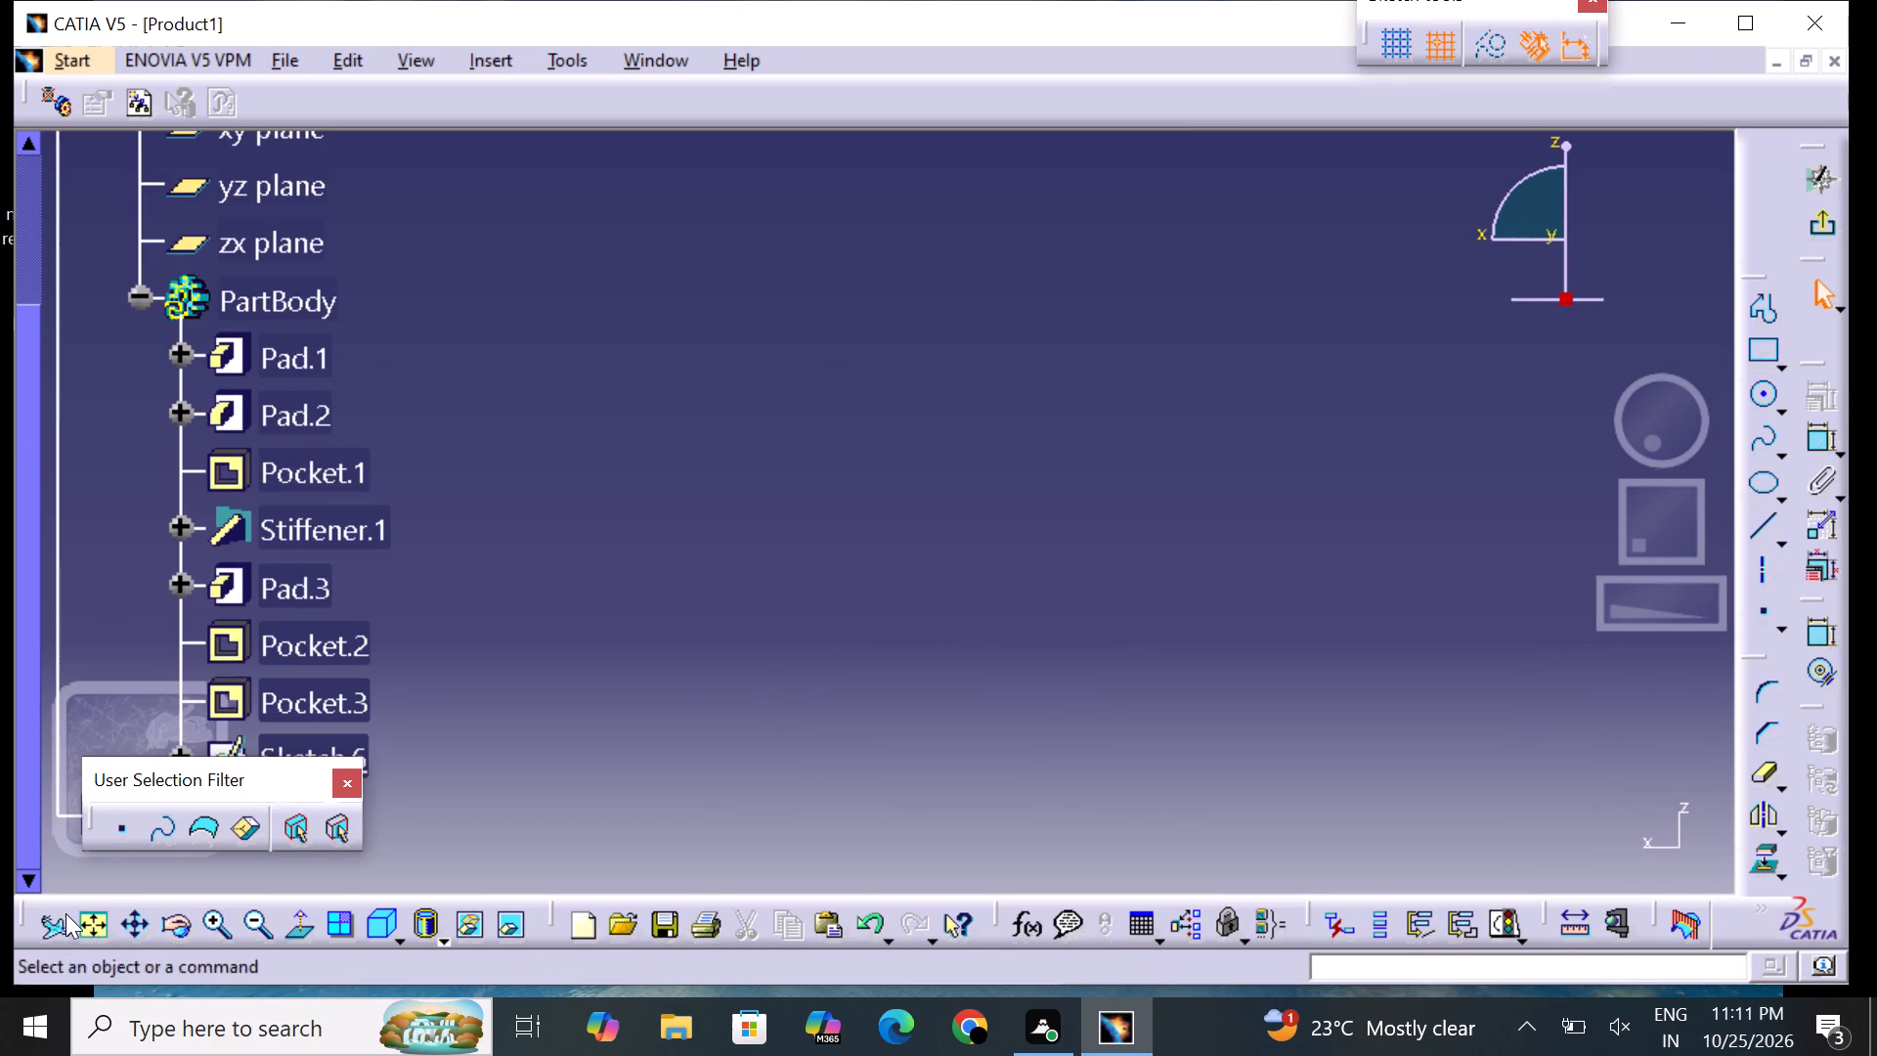
drag(70, 920, 71, 931)
click(85, 931)
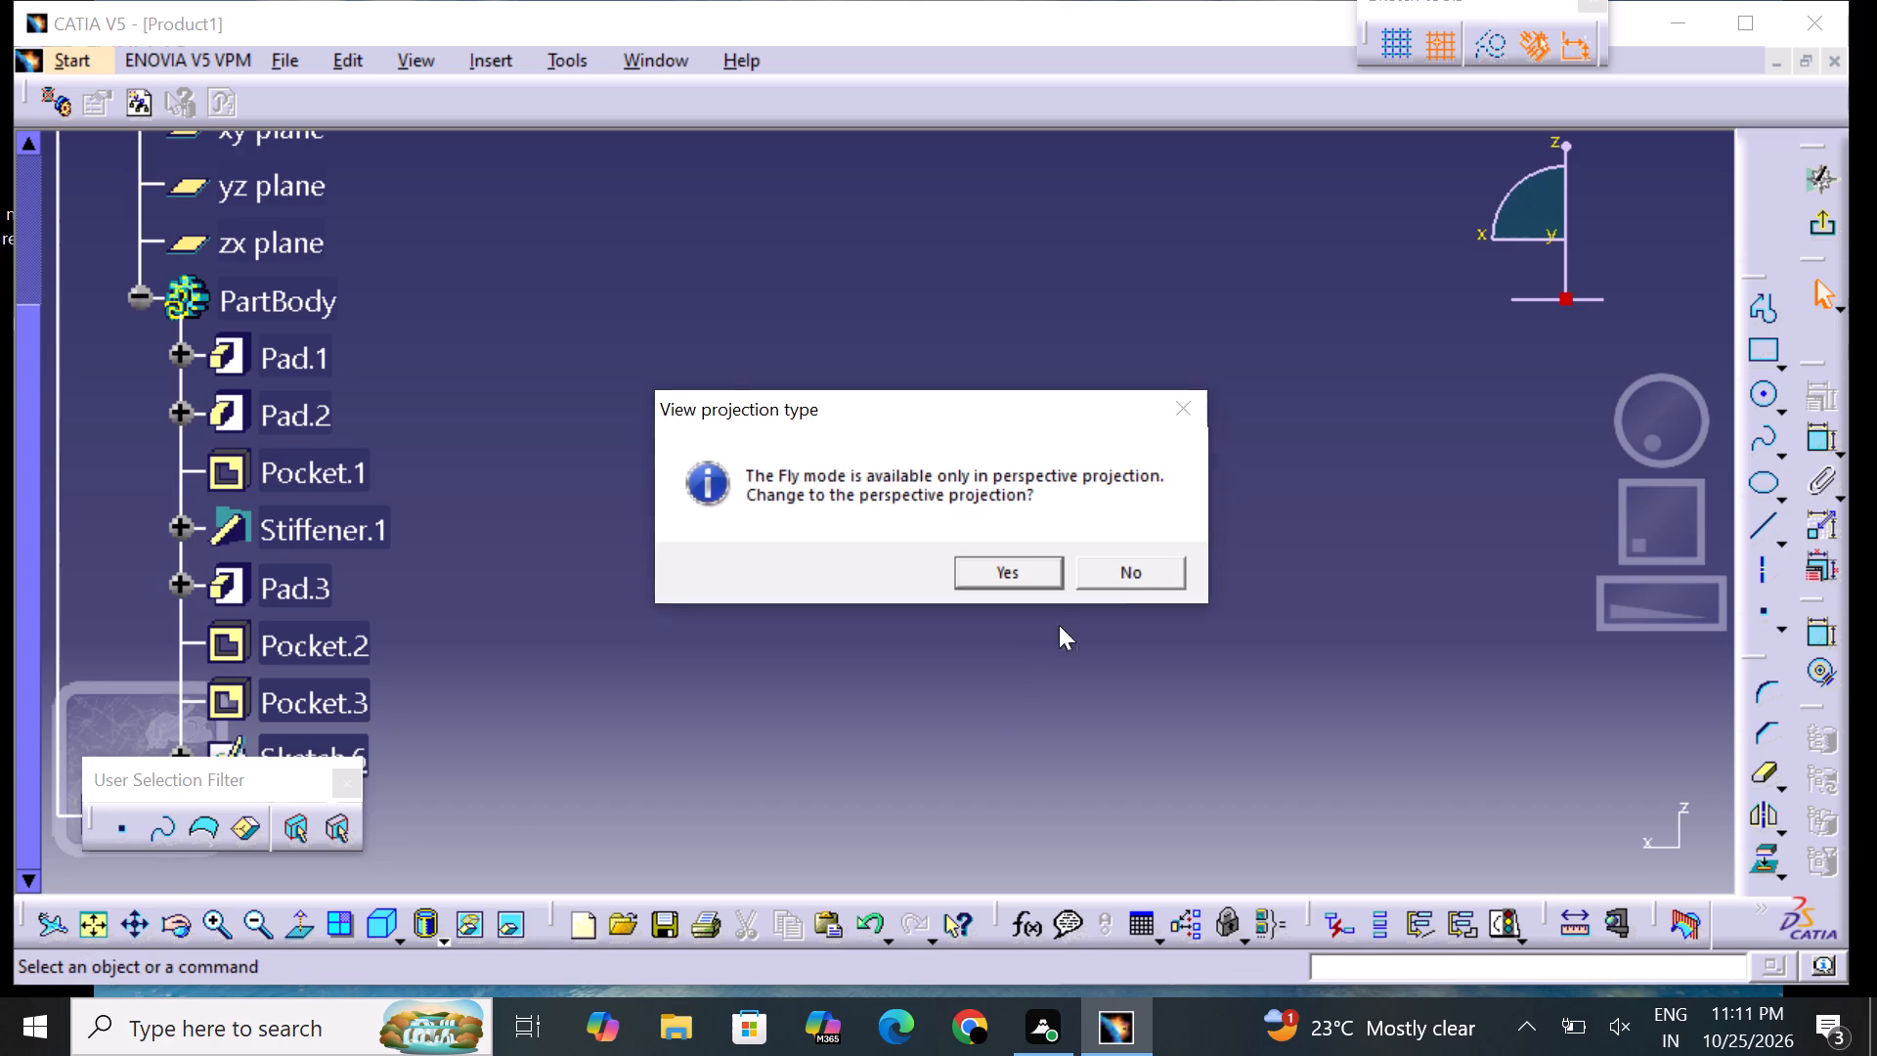
click(1157, 560)
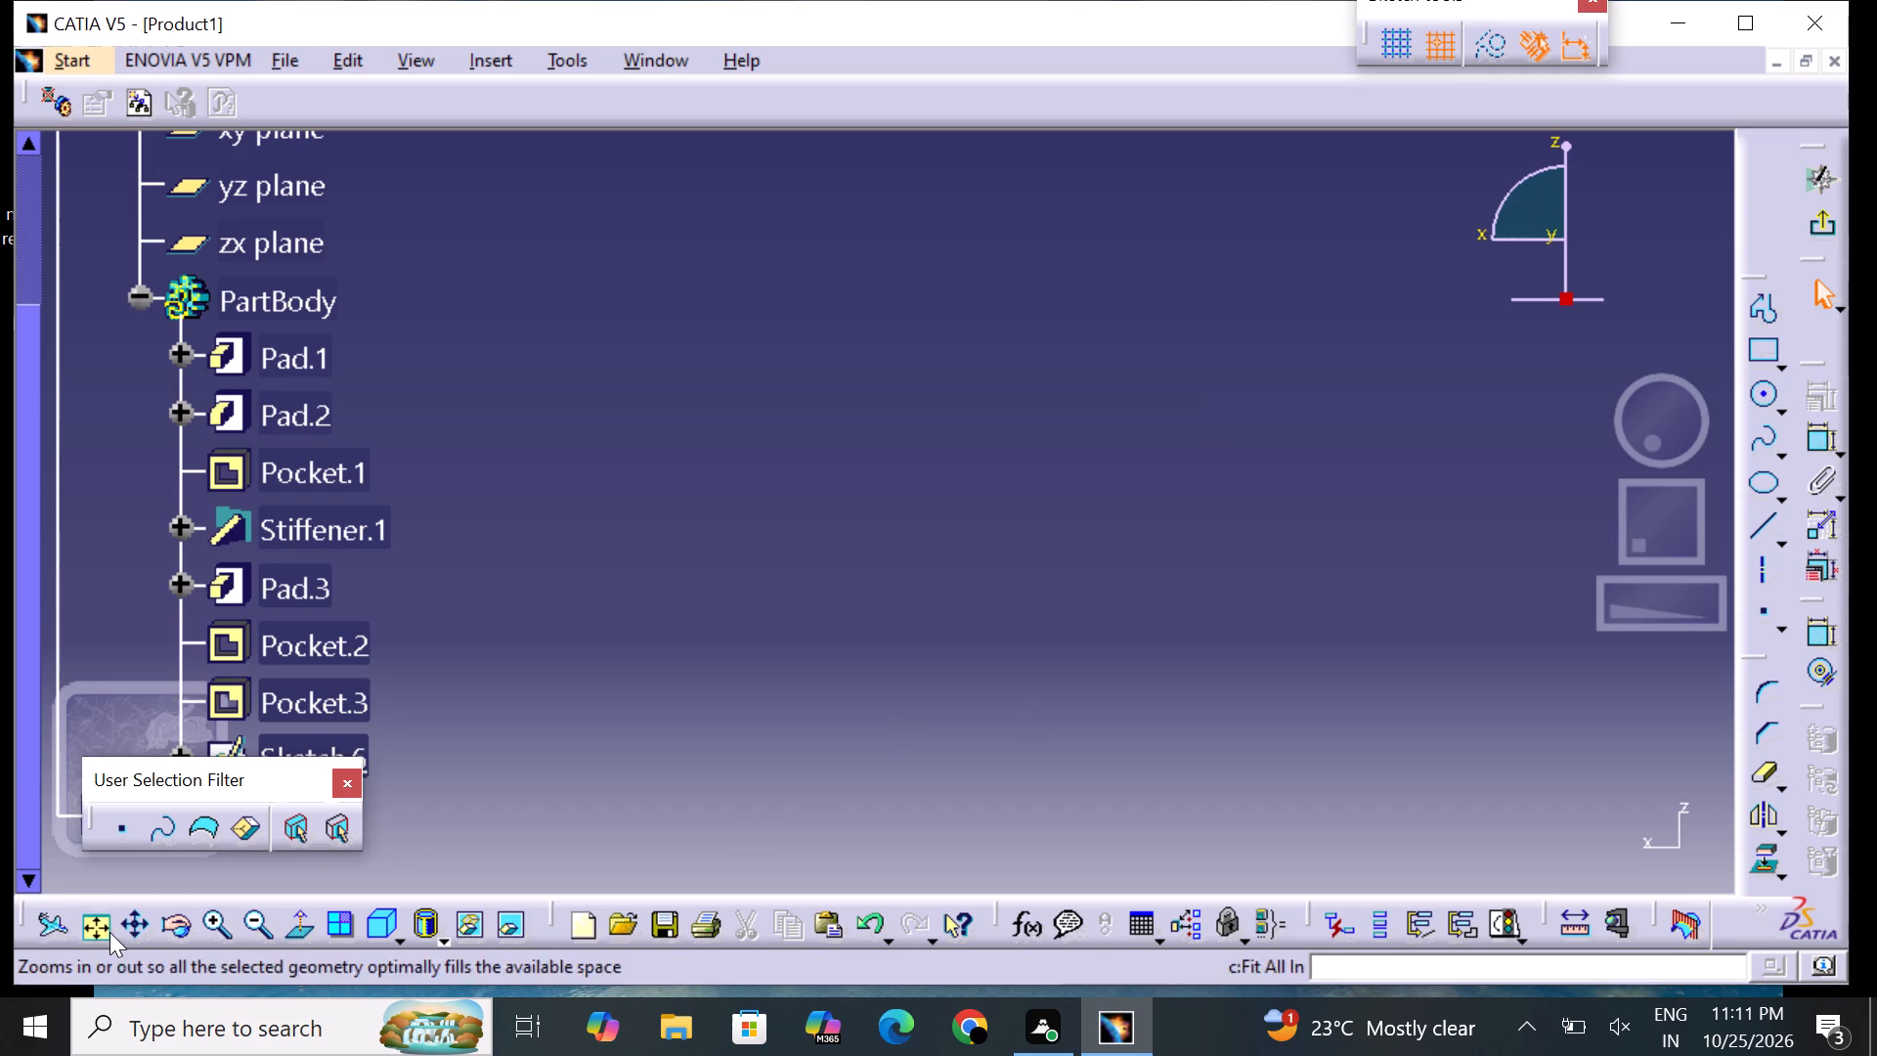
click(109, 932)
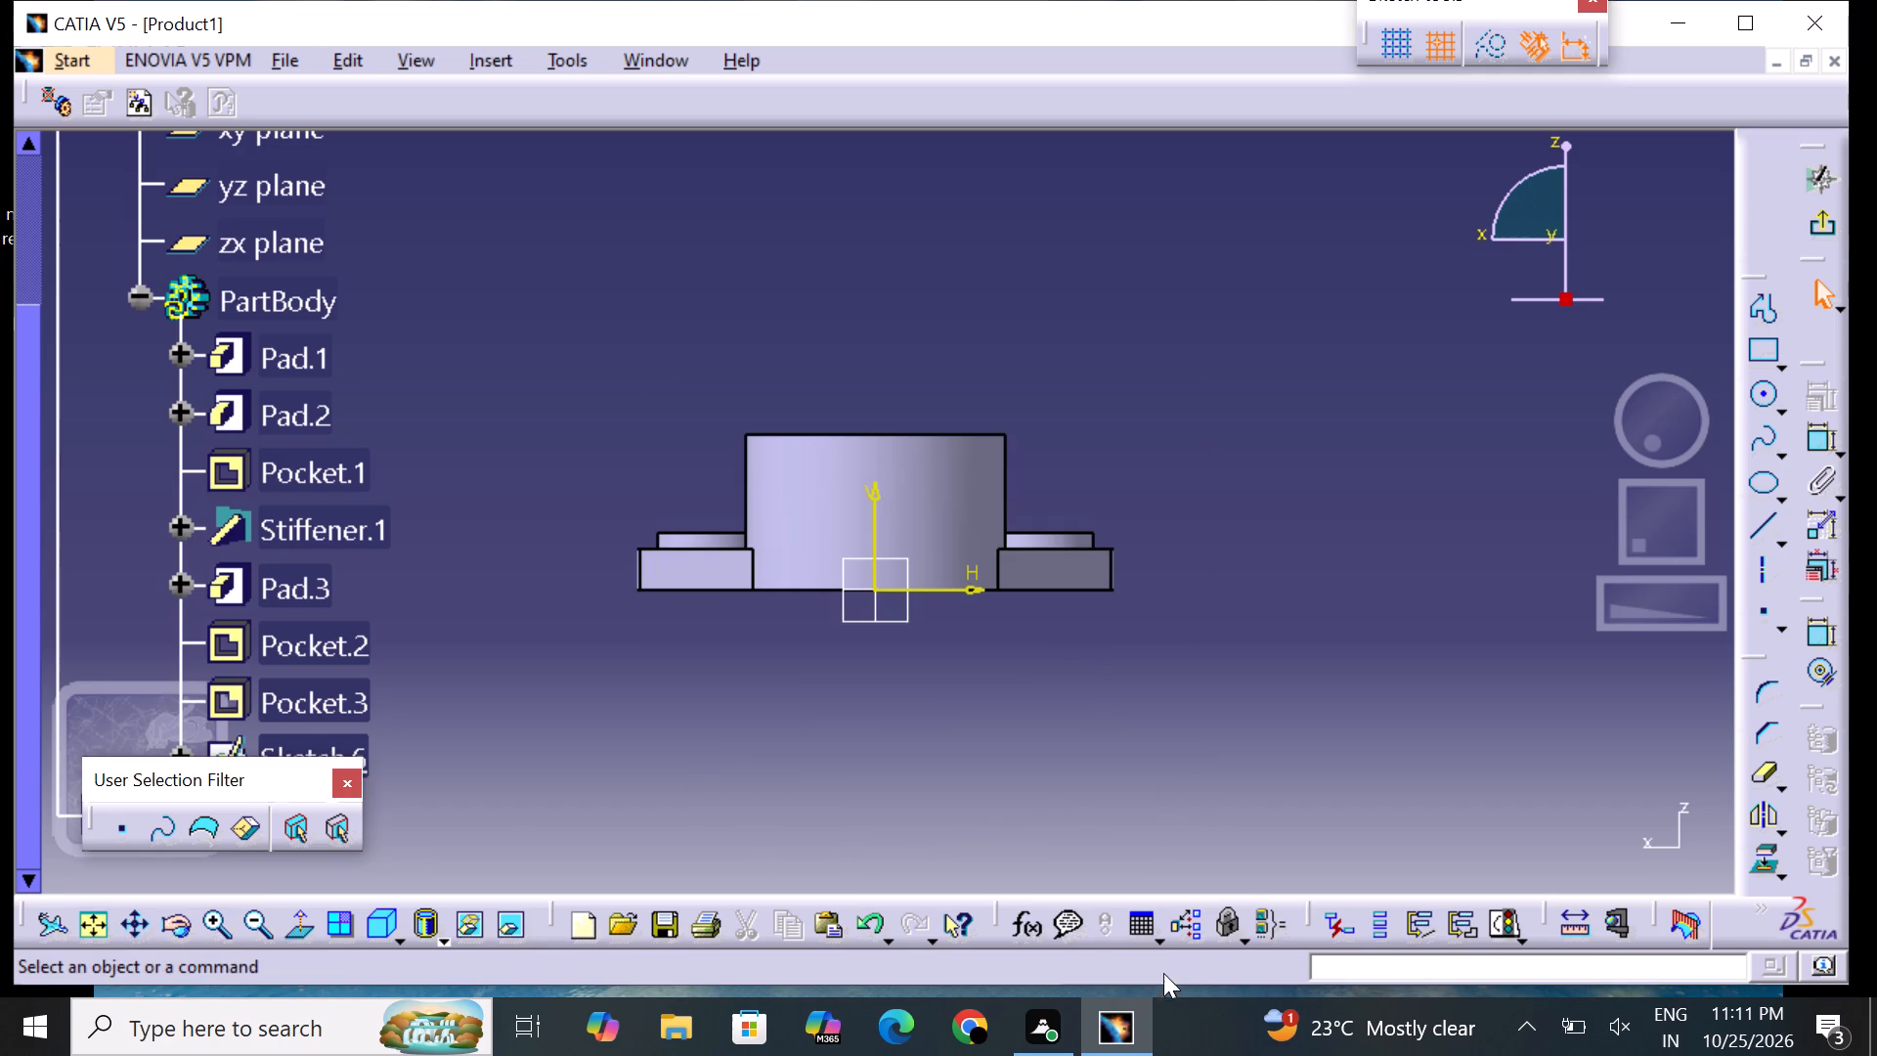
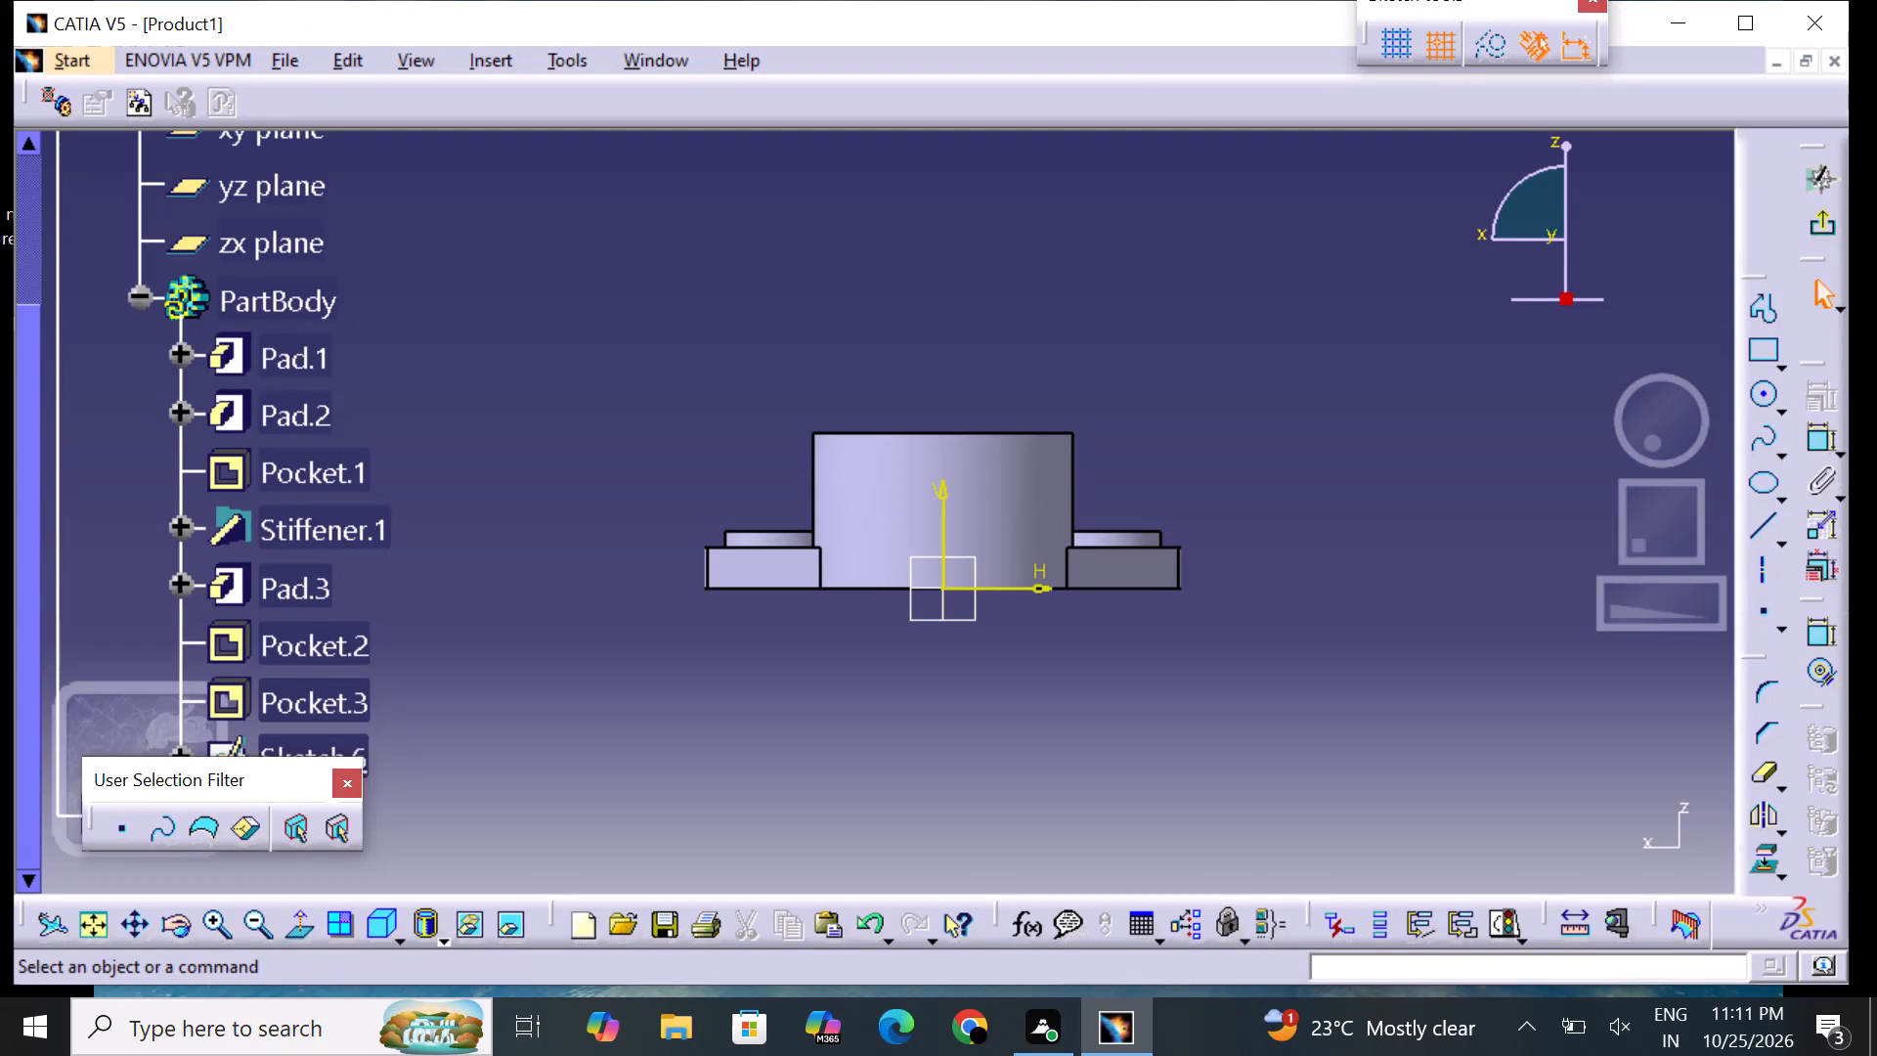
Leave the zx-plane sketch without drawing anything in it.
scroll(627, 383, up, 2)
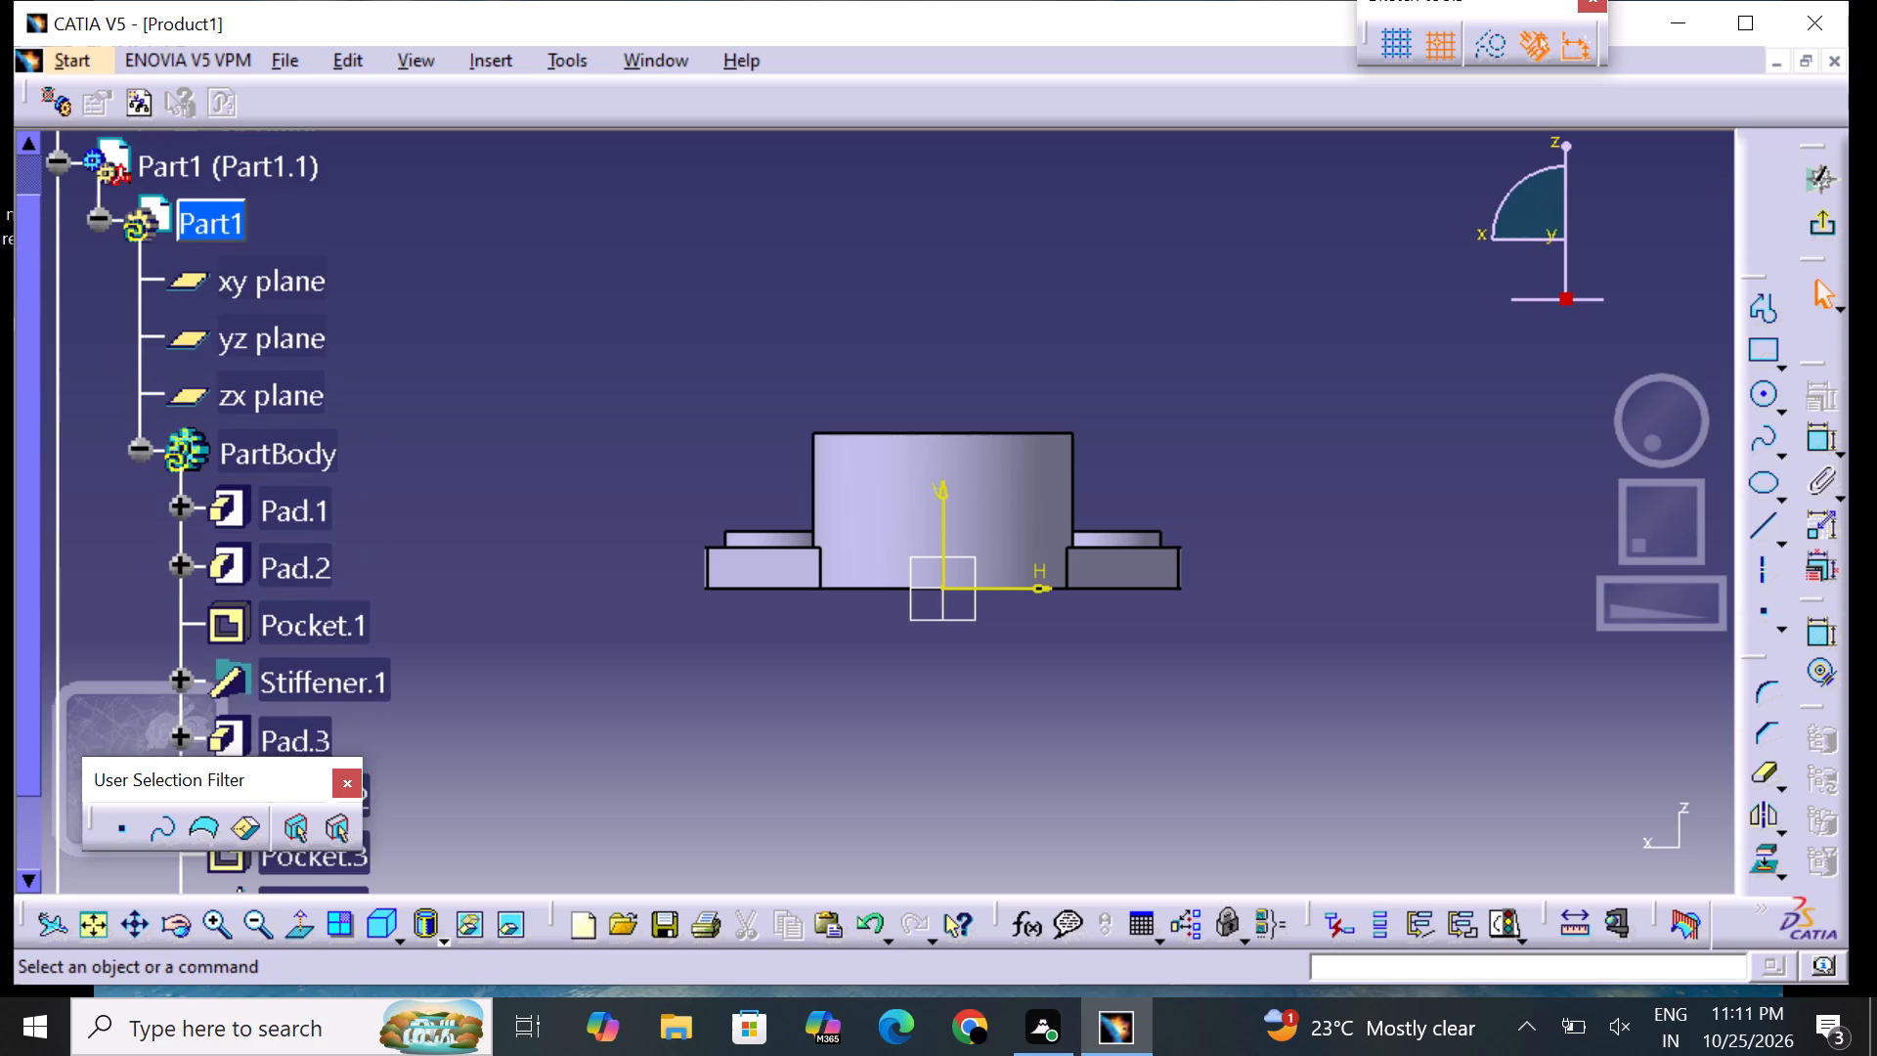
scroll(547, 353, up, 1)
click(262, 422)
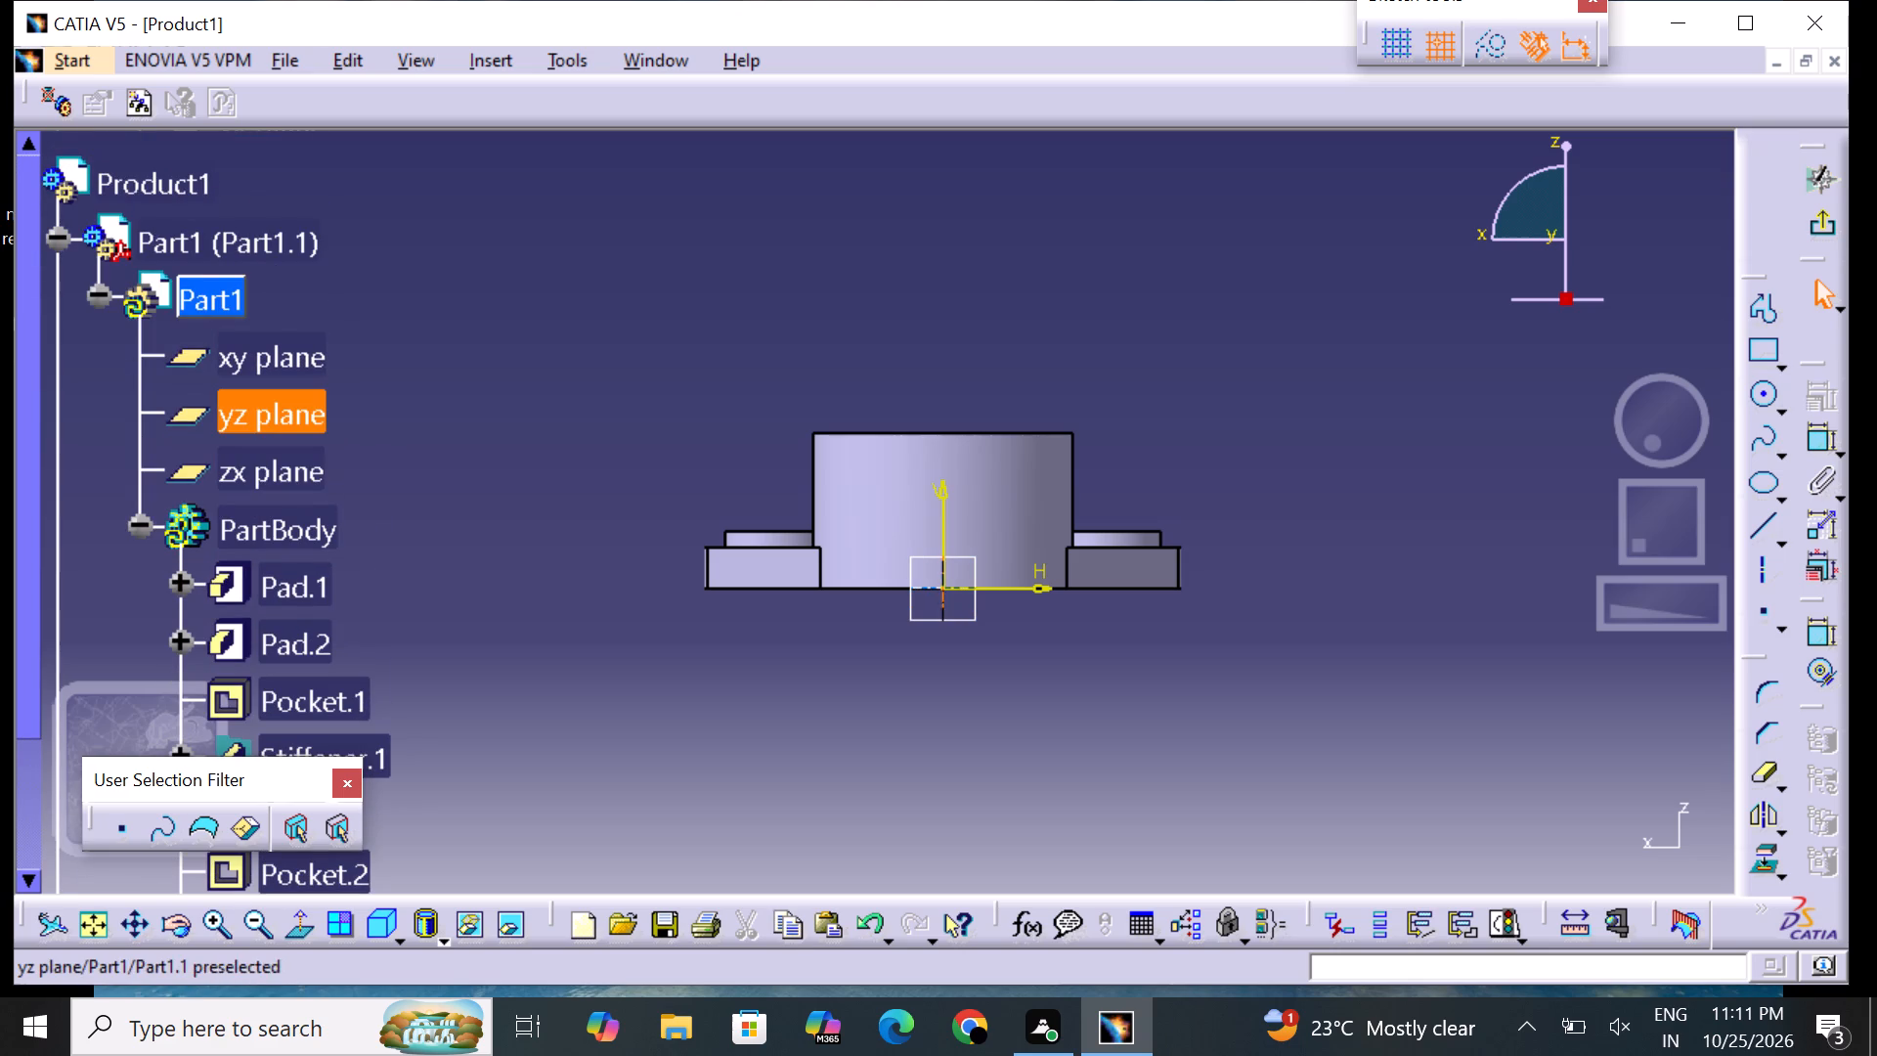
click(1819, 243)
click(1820, 216)
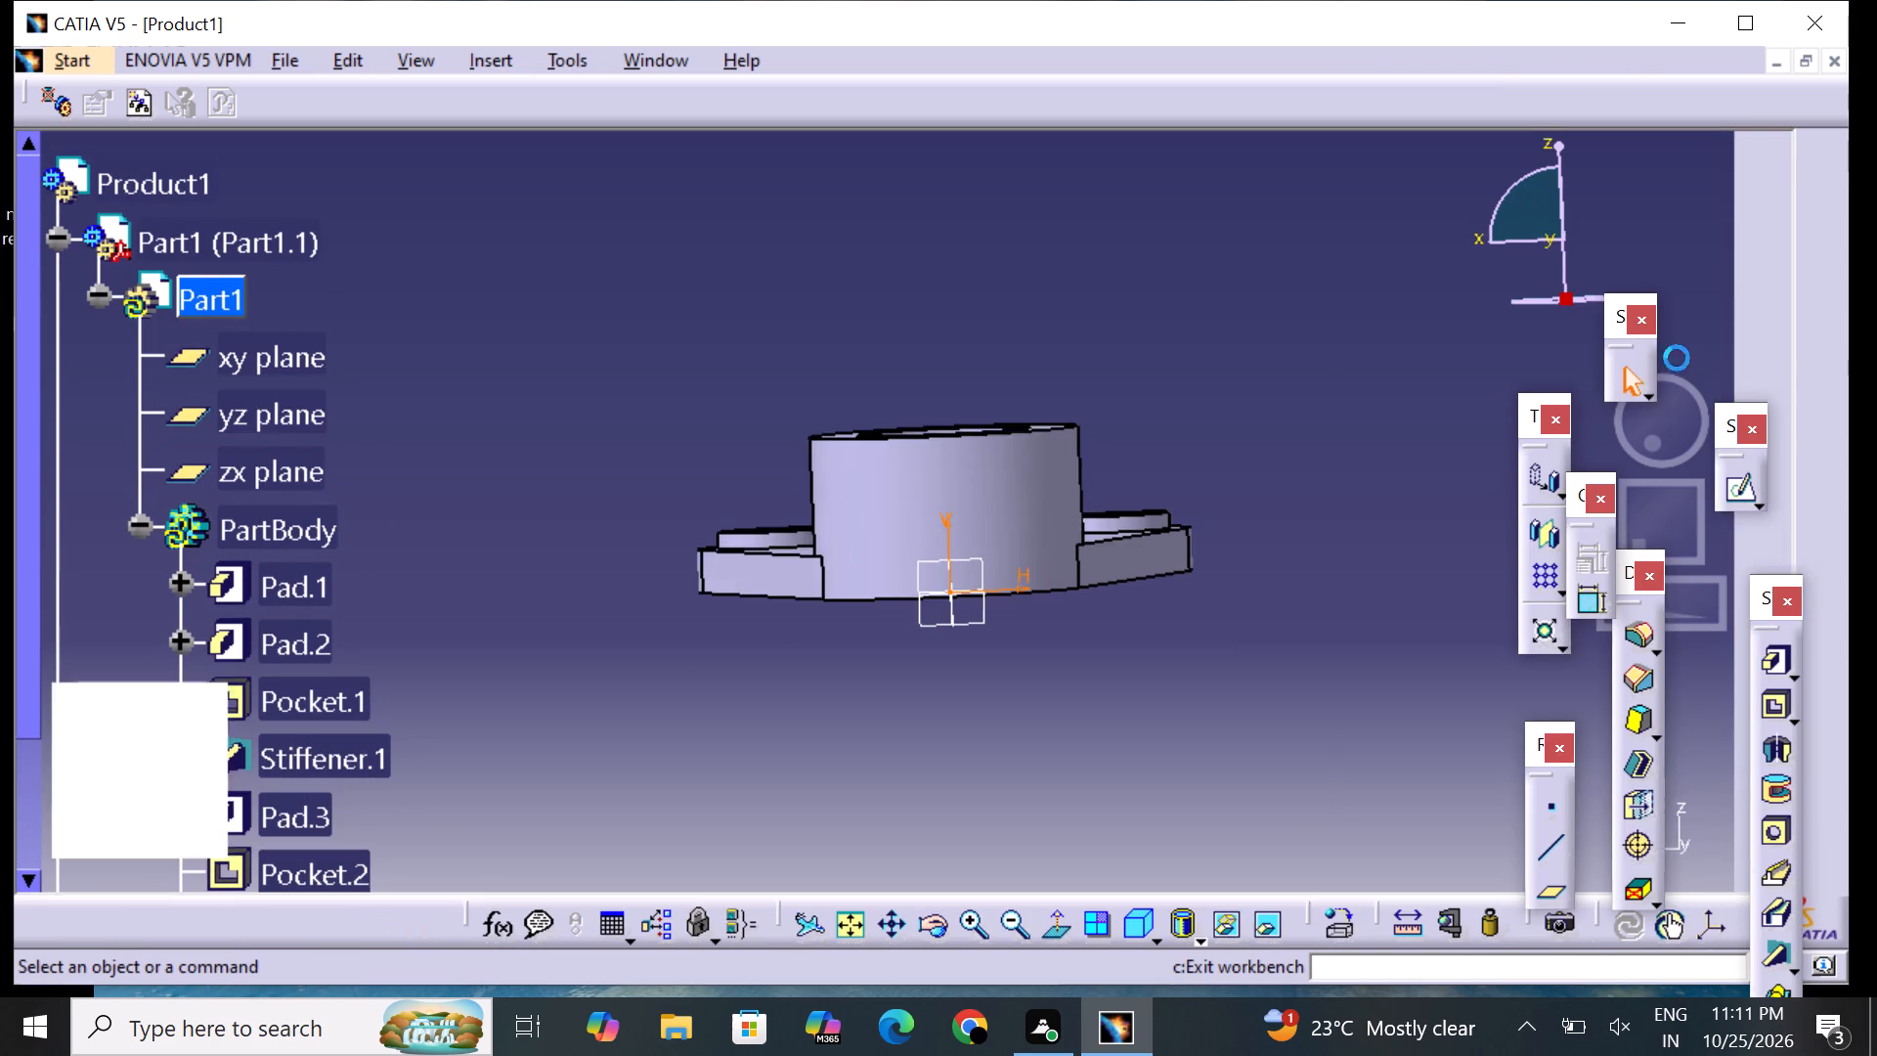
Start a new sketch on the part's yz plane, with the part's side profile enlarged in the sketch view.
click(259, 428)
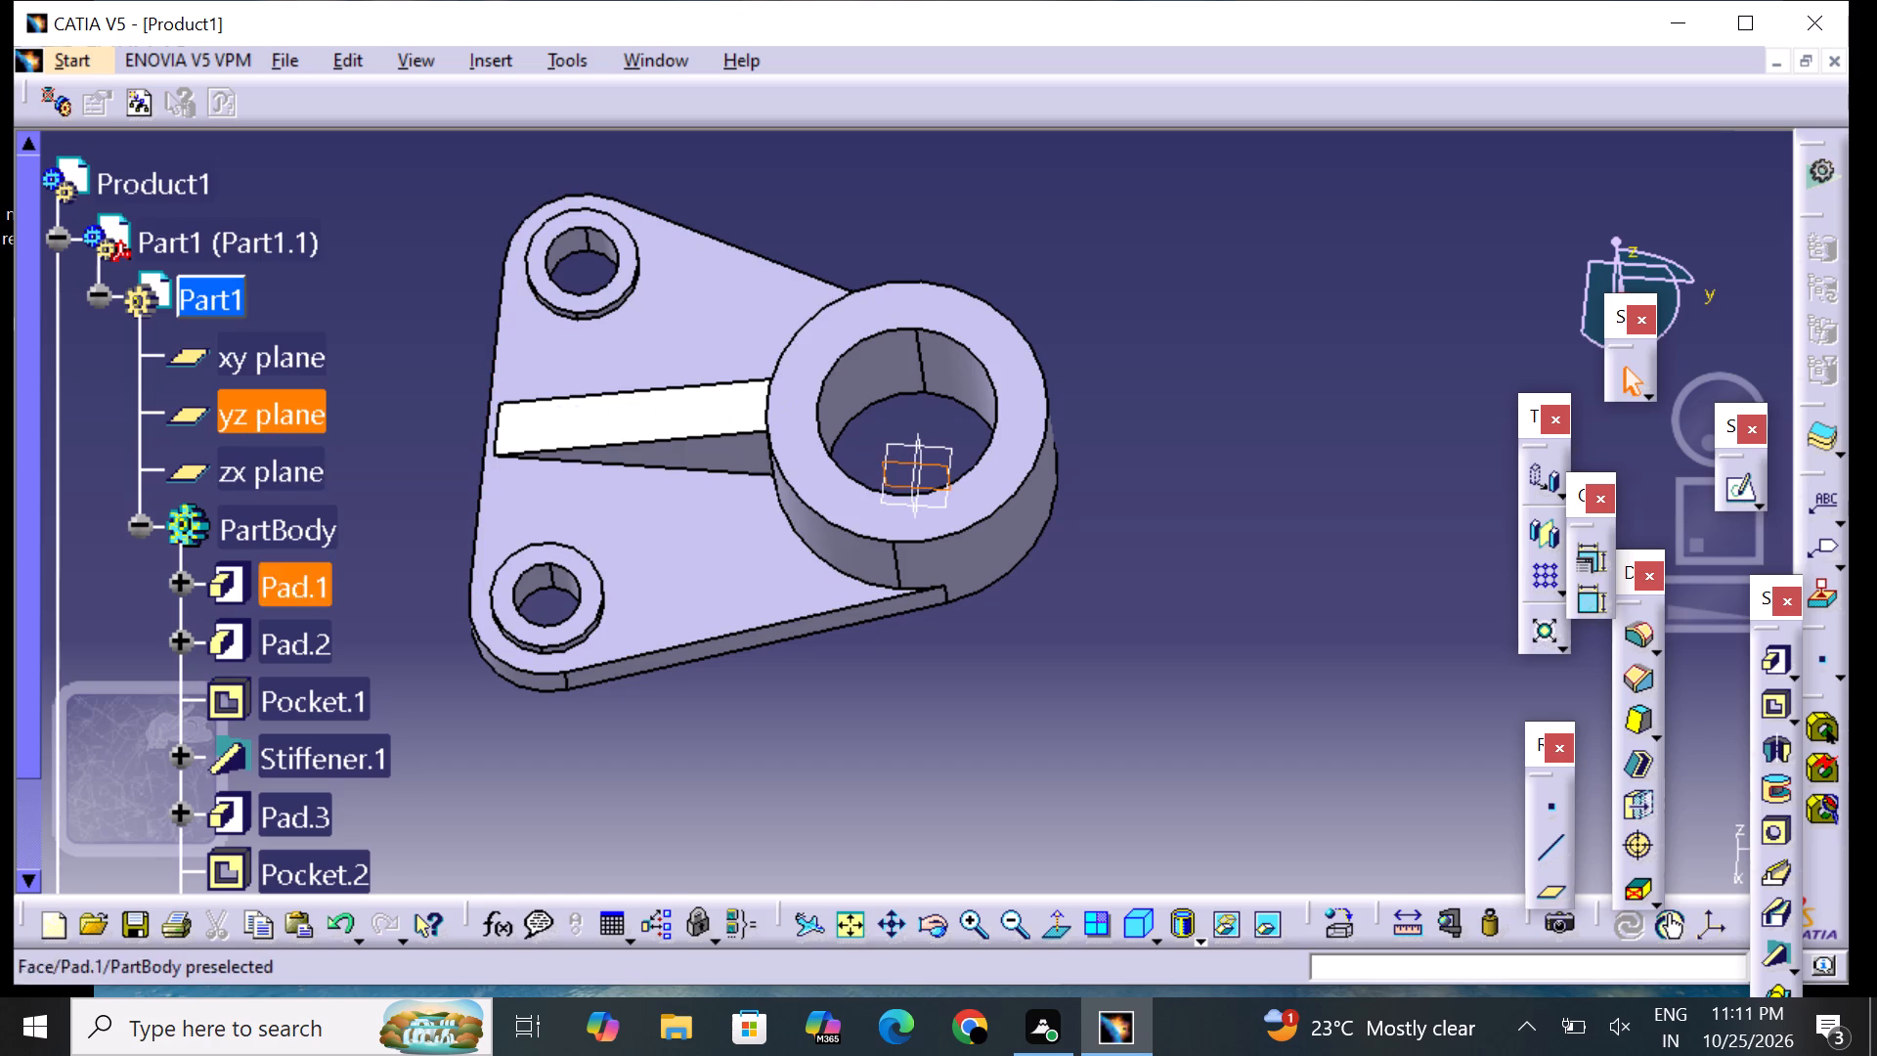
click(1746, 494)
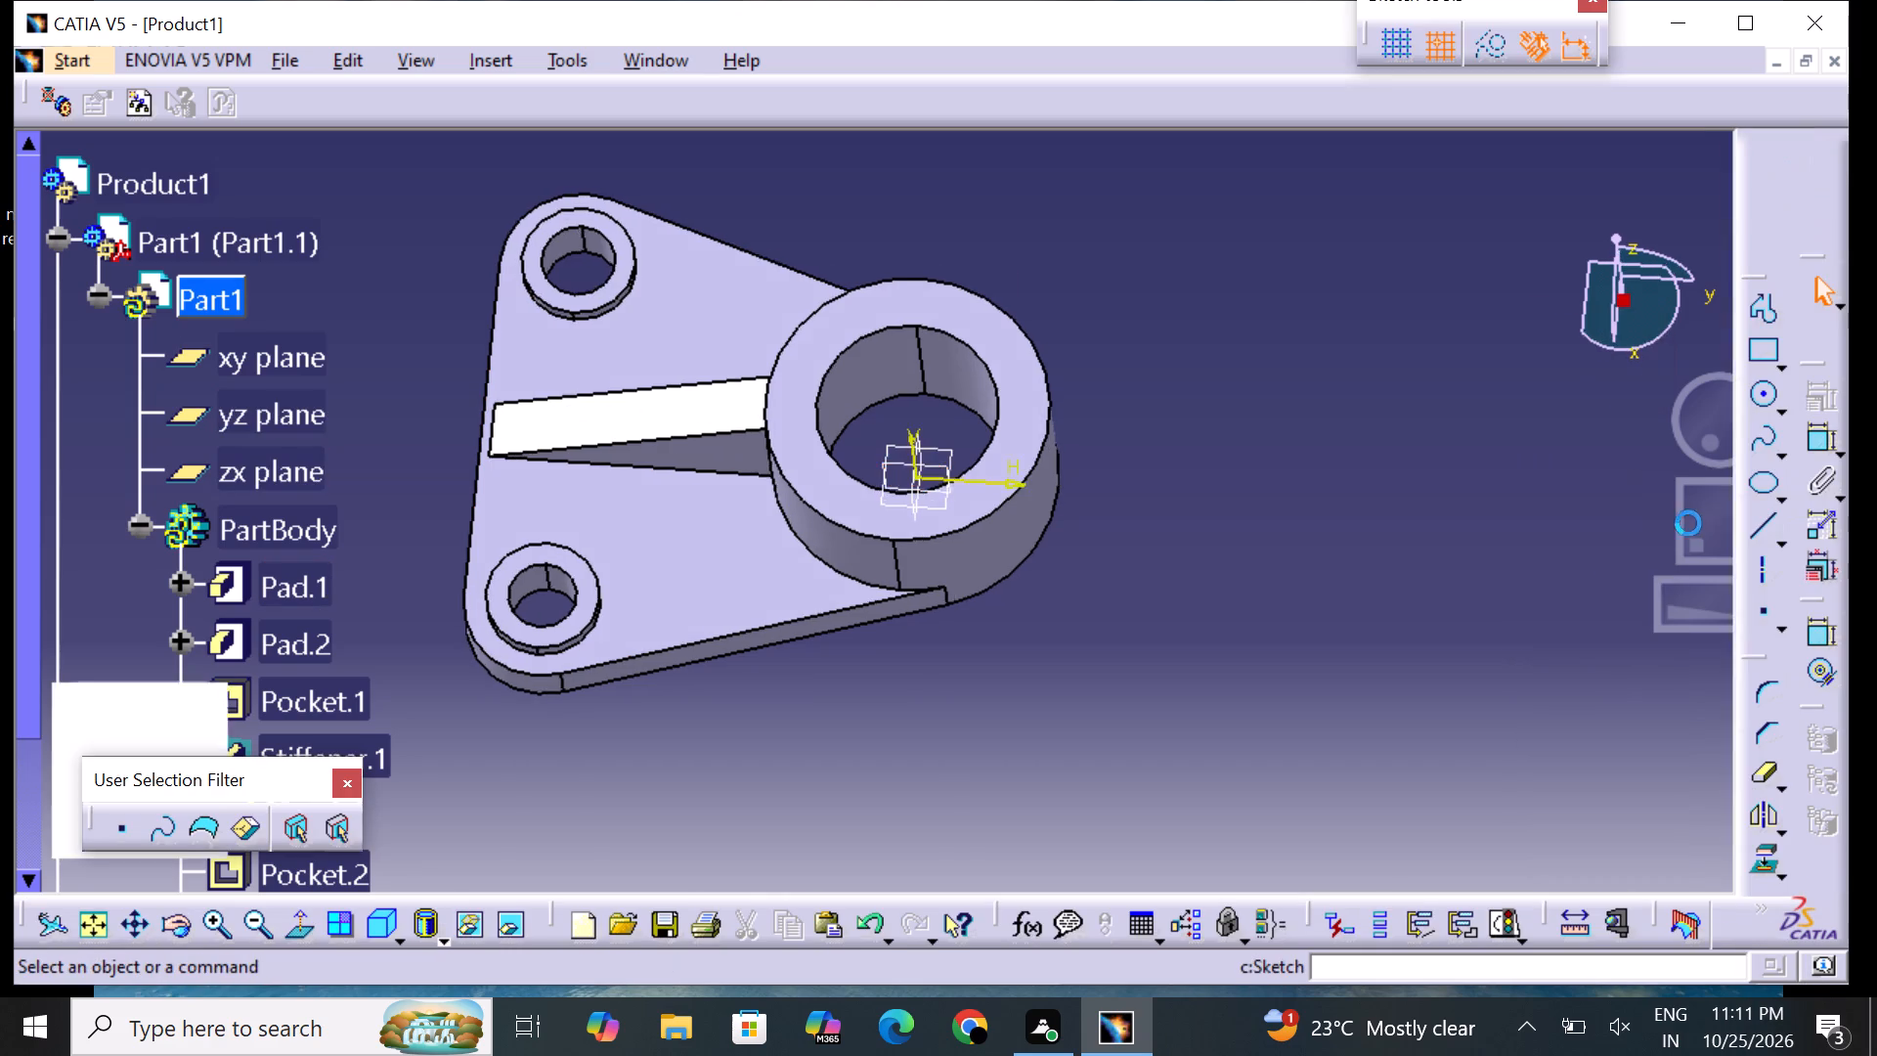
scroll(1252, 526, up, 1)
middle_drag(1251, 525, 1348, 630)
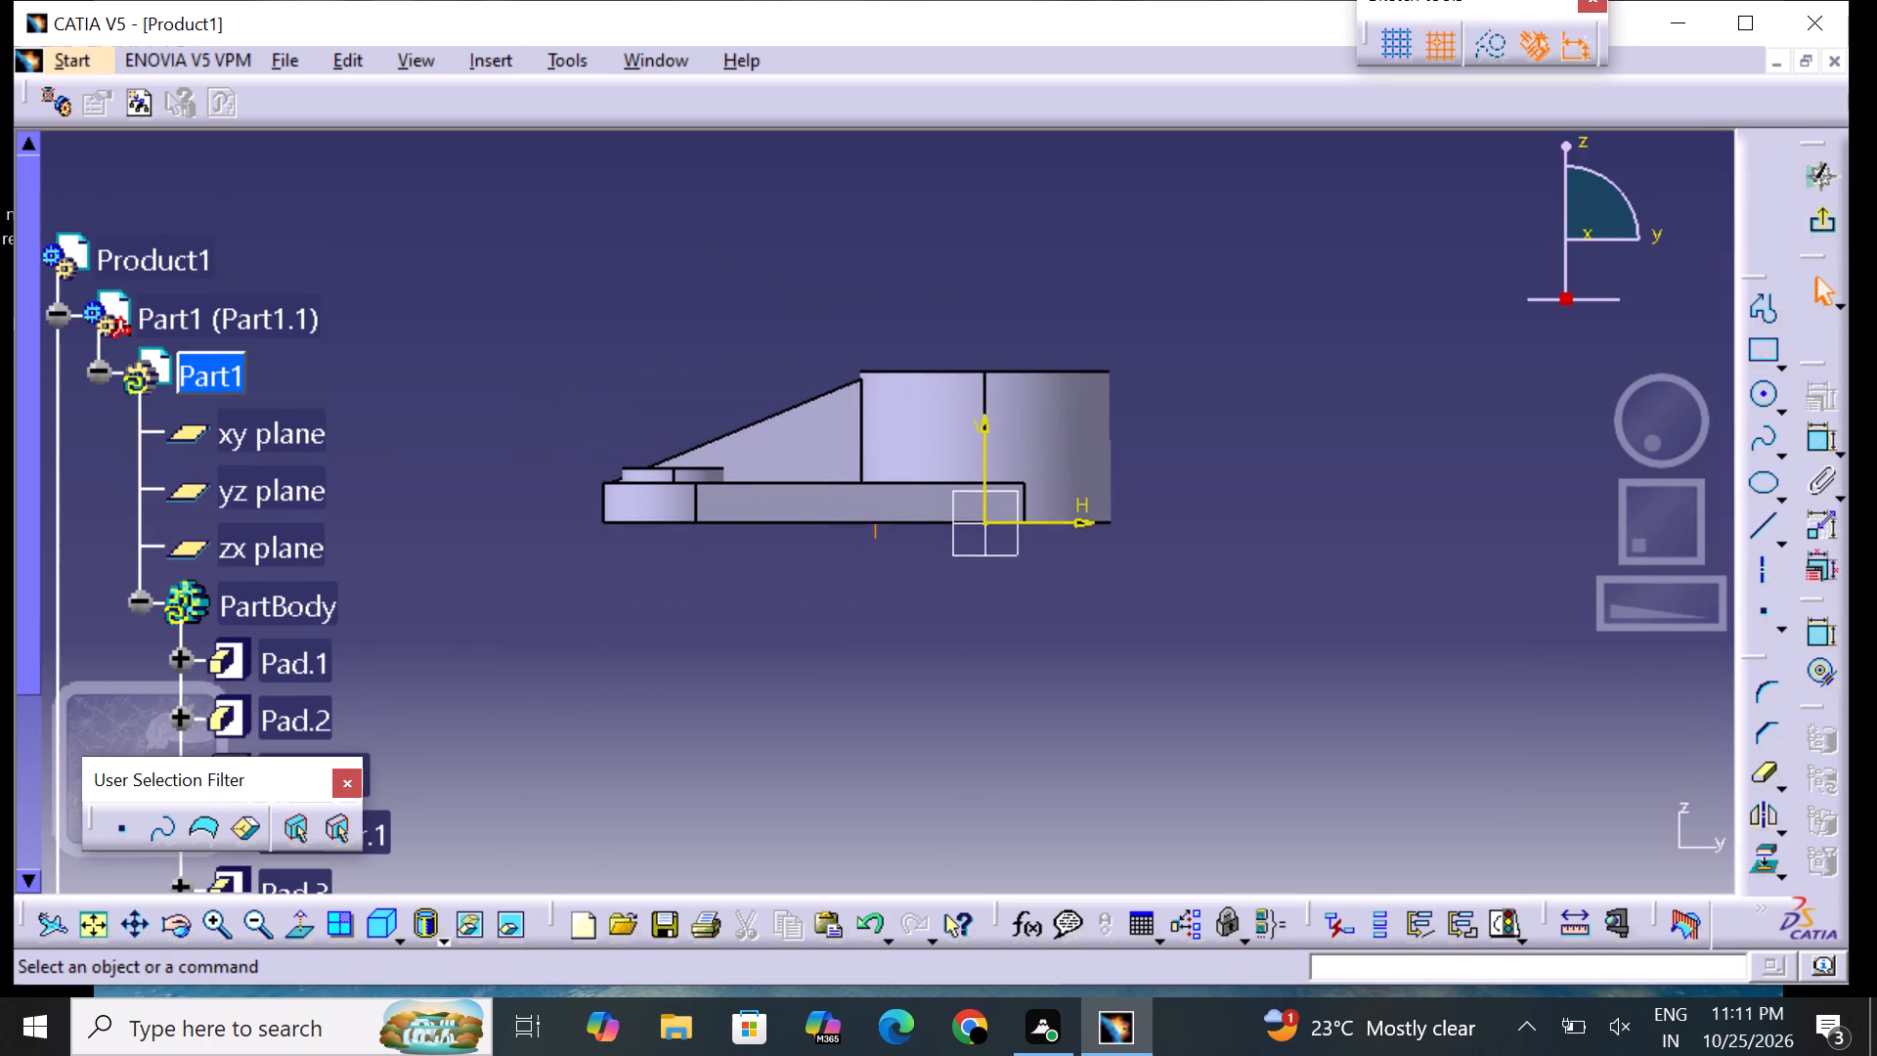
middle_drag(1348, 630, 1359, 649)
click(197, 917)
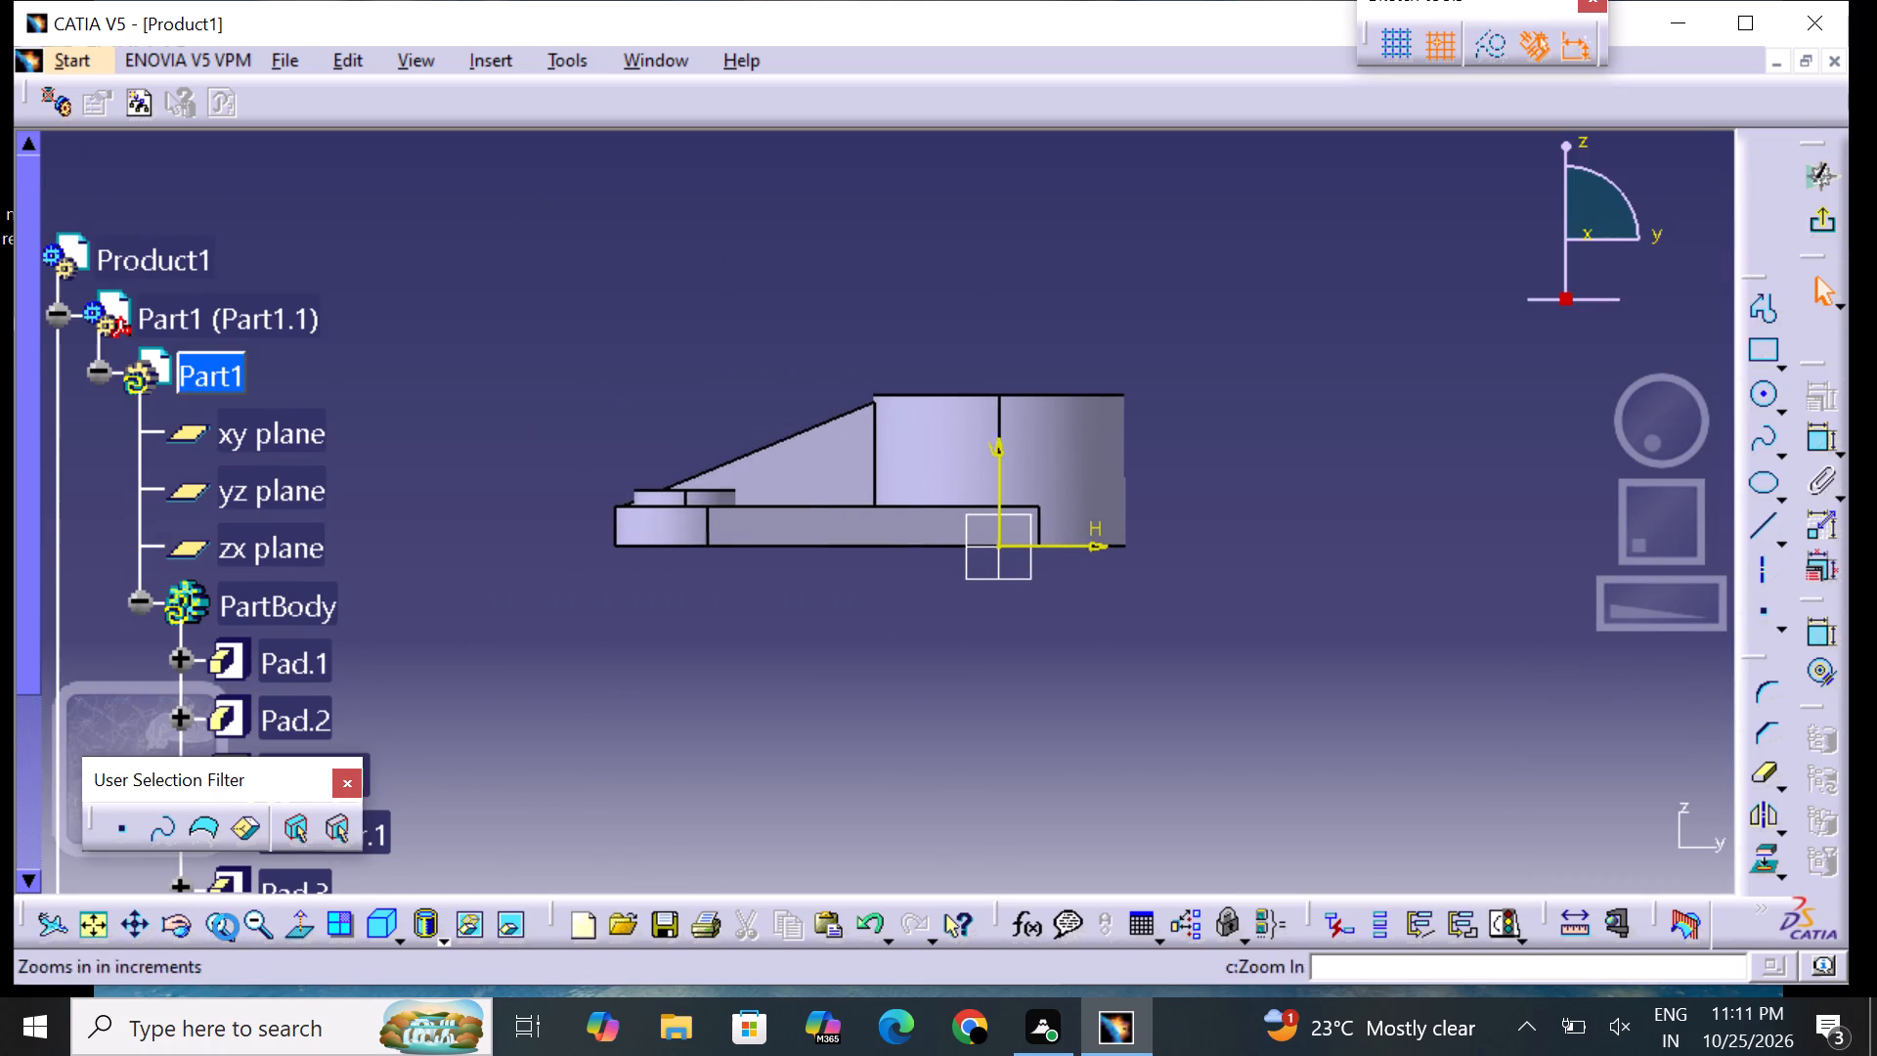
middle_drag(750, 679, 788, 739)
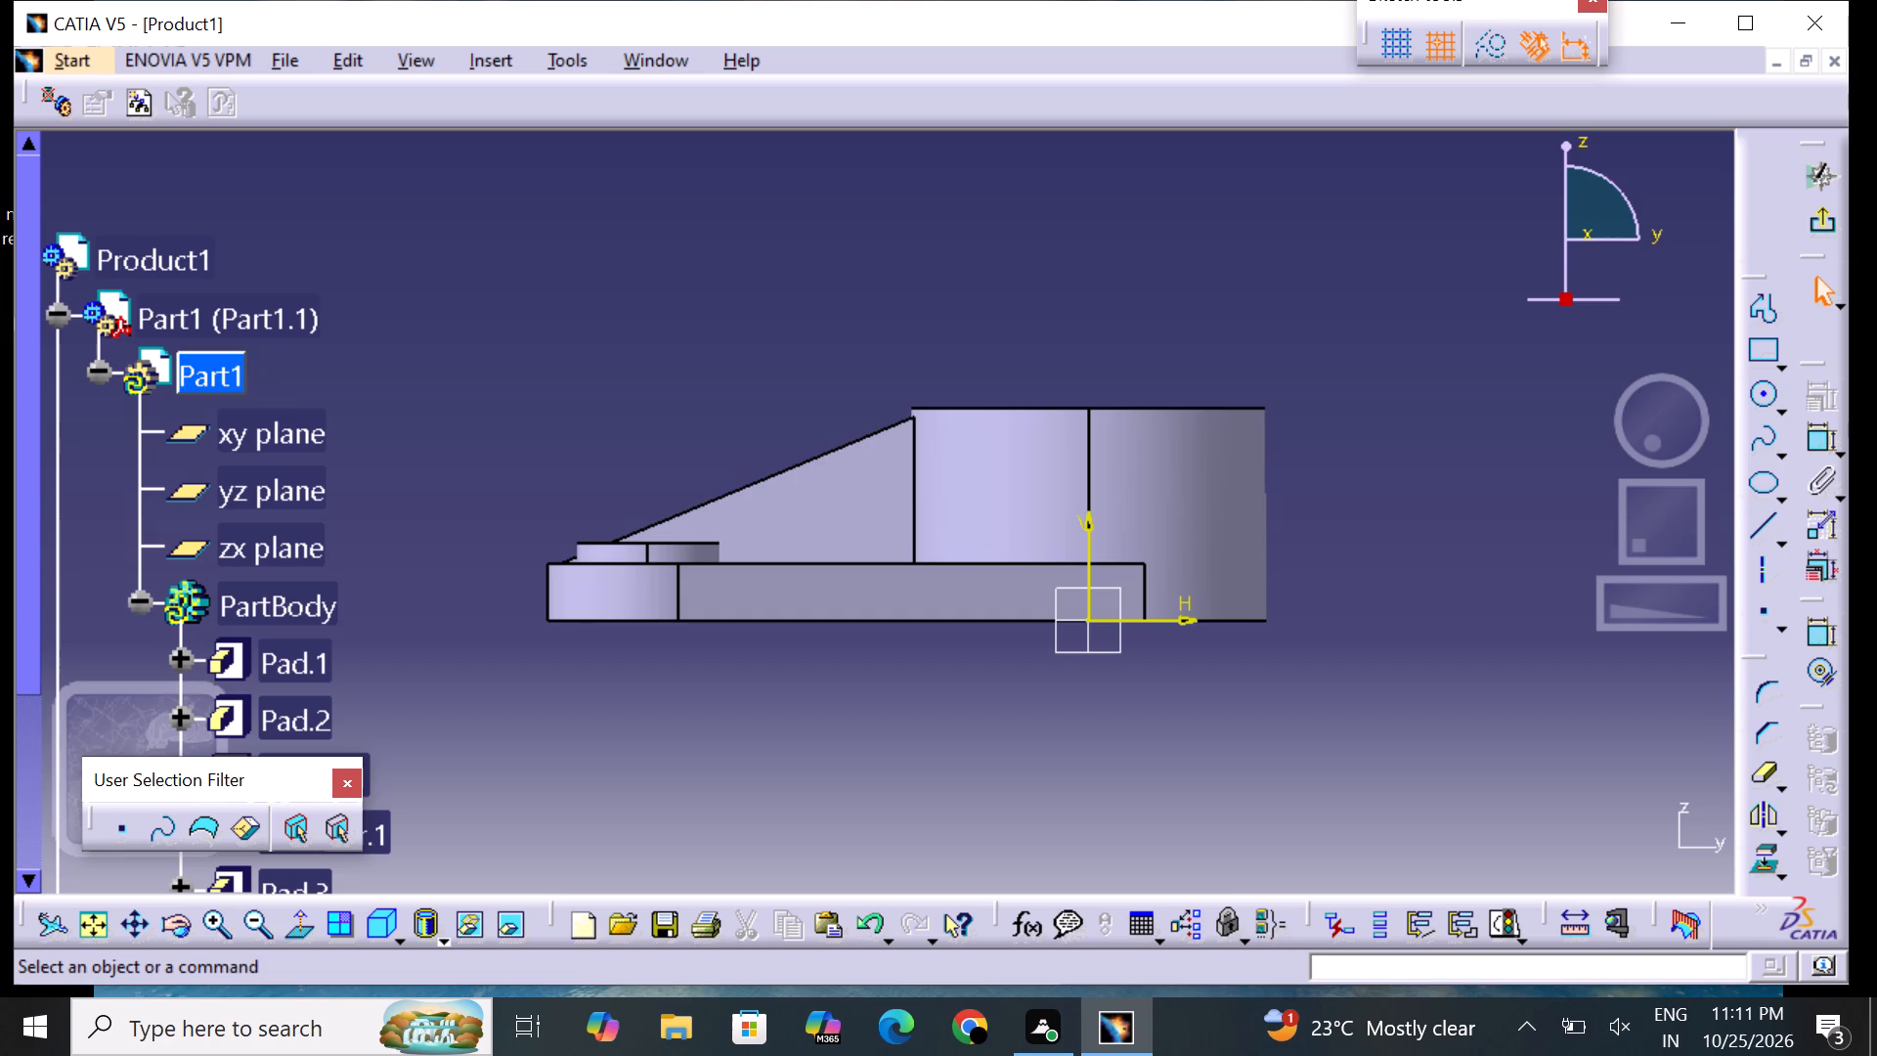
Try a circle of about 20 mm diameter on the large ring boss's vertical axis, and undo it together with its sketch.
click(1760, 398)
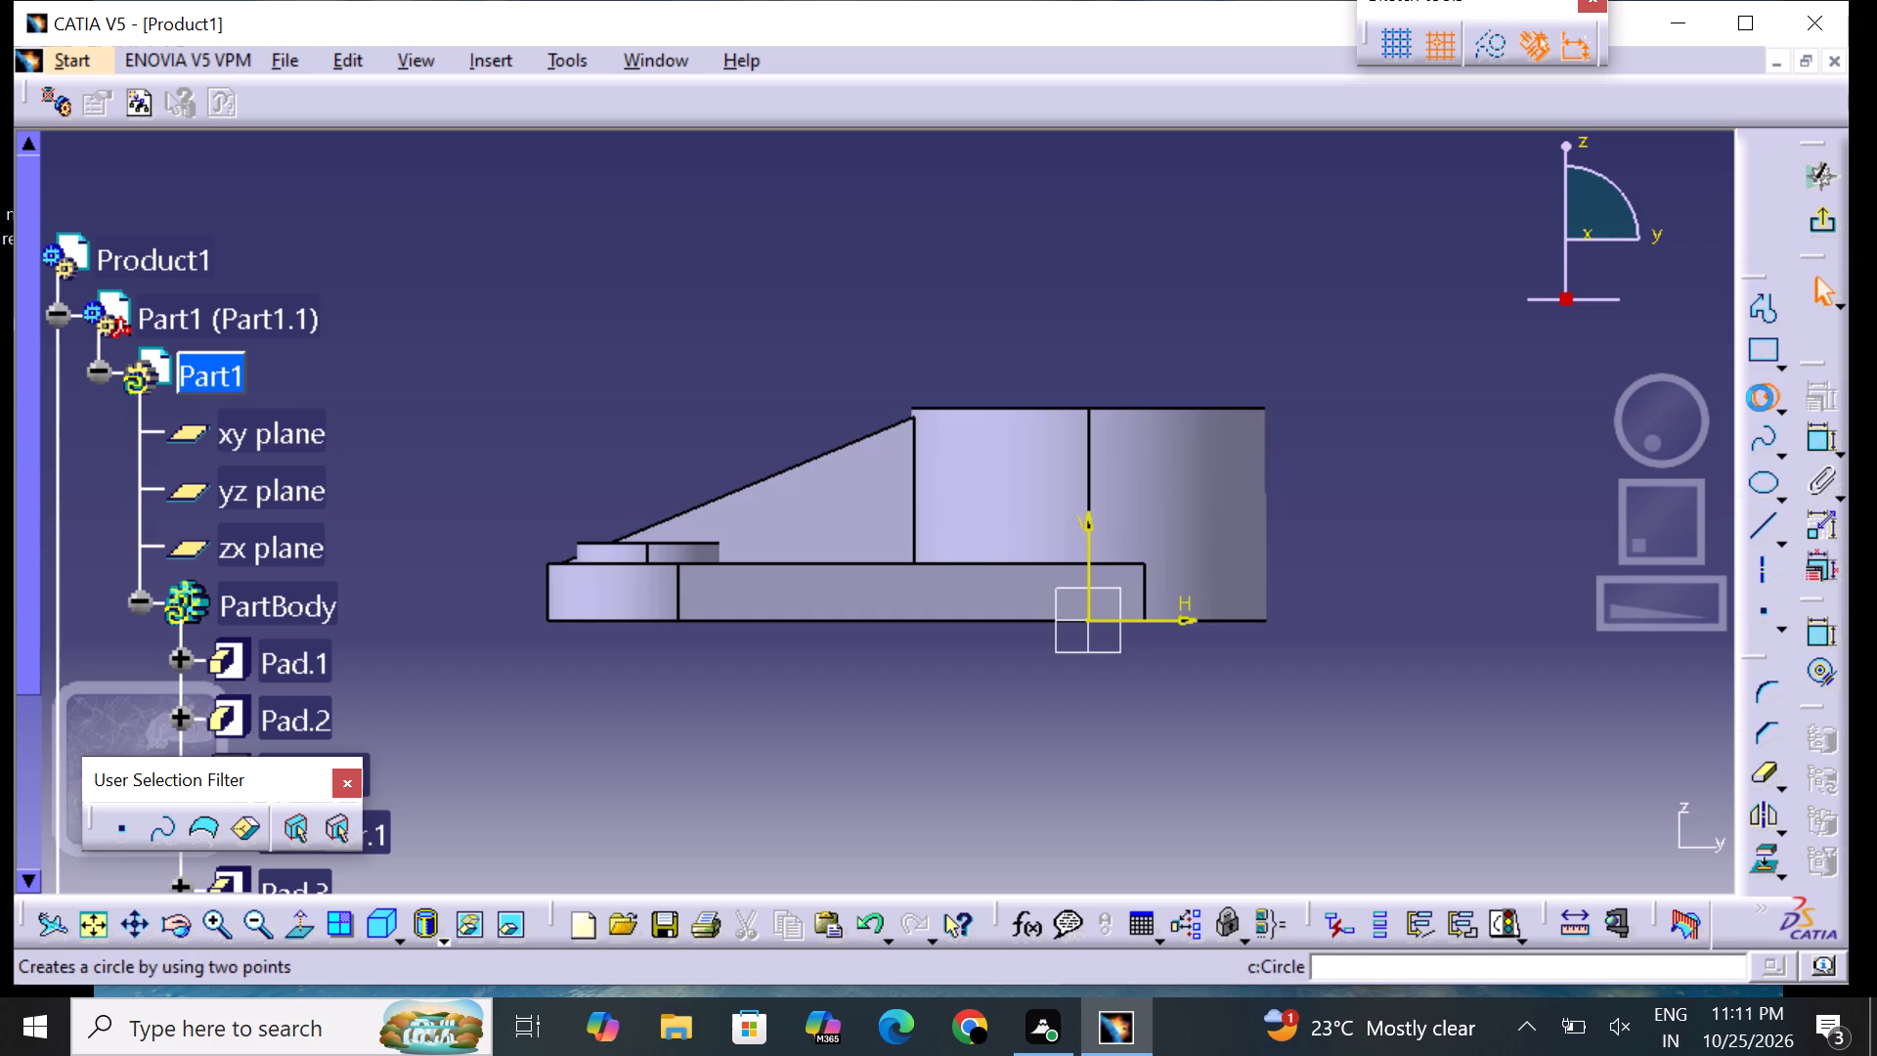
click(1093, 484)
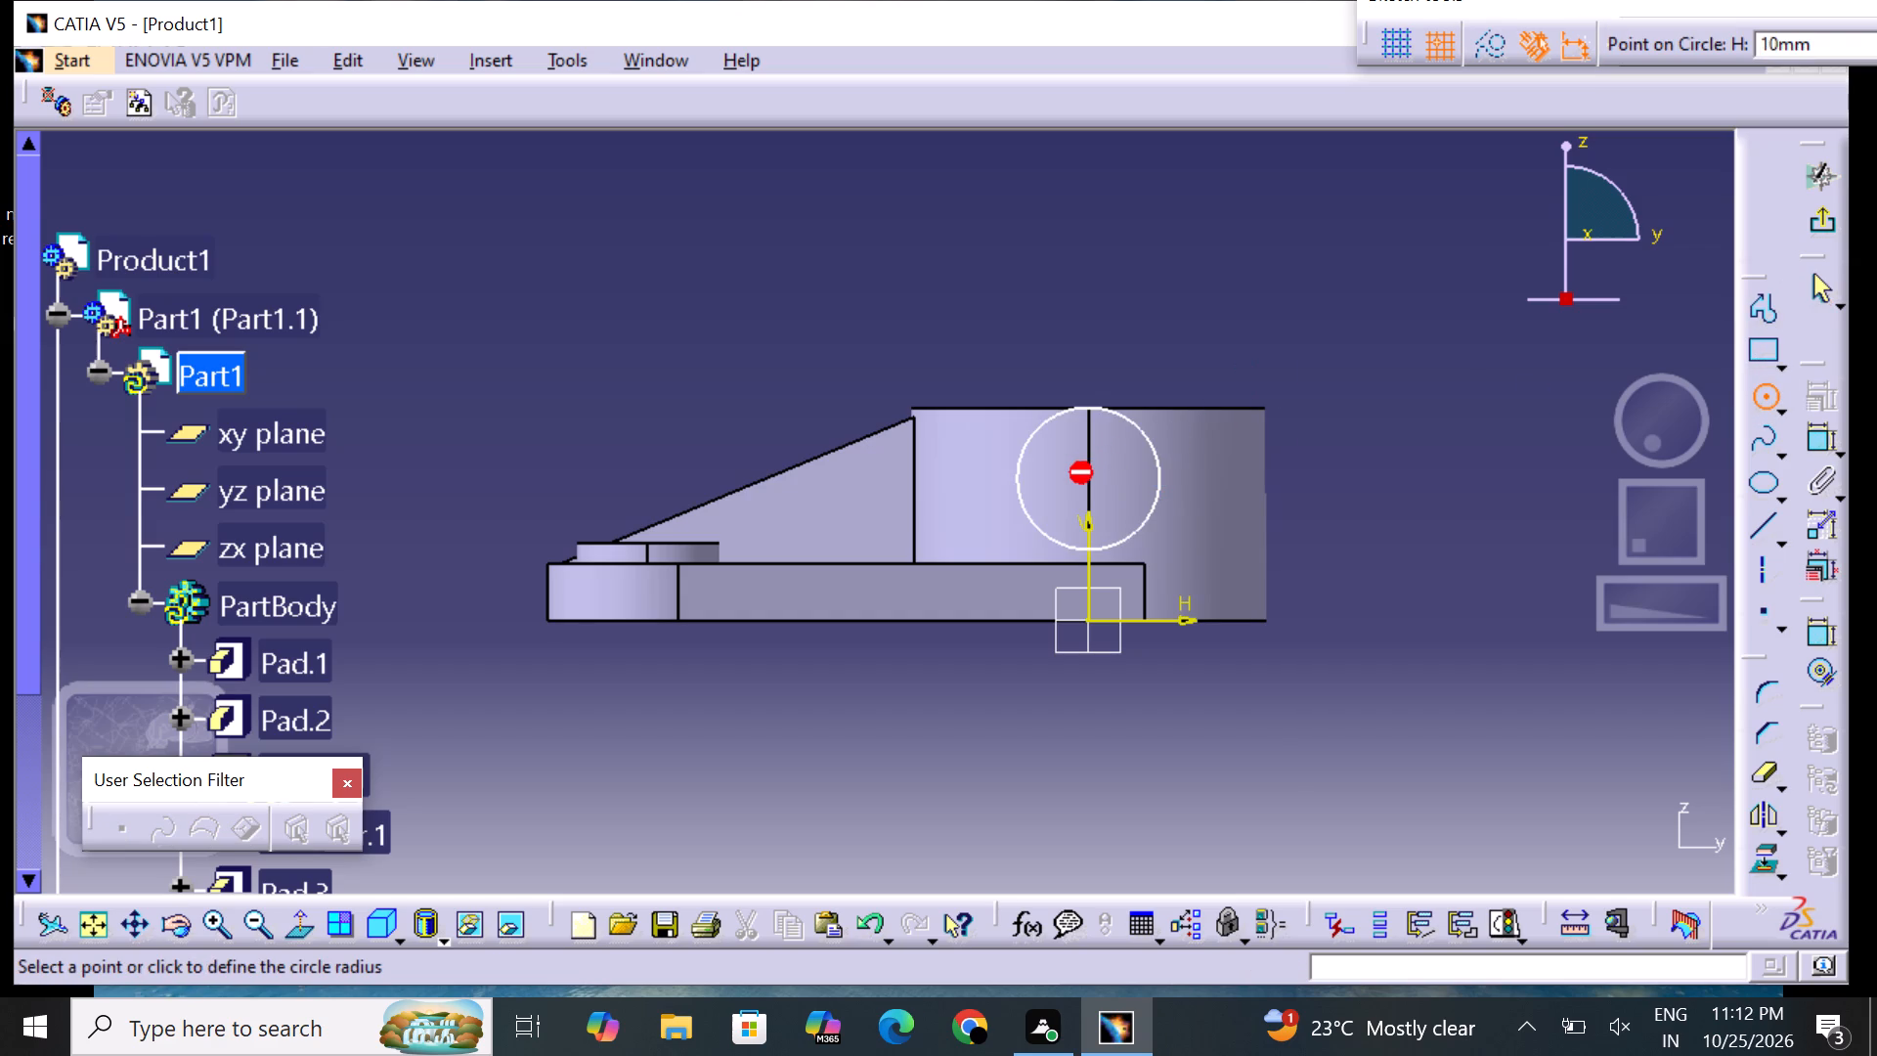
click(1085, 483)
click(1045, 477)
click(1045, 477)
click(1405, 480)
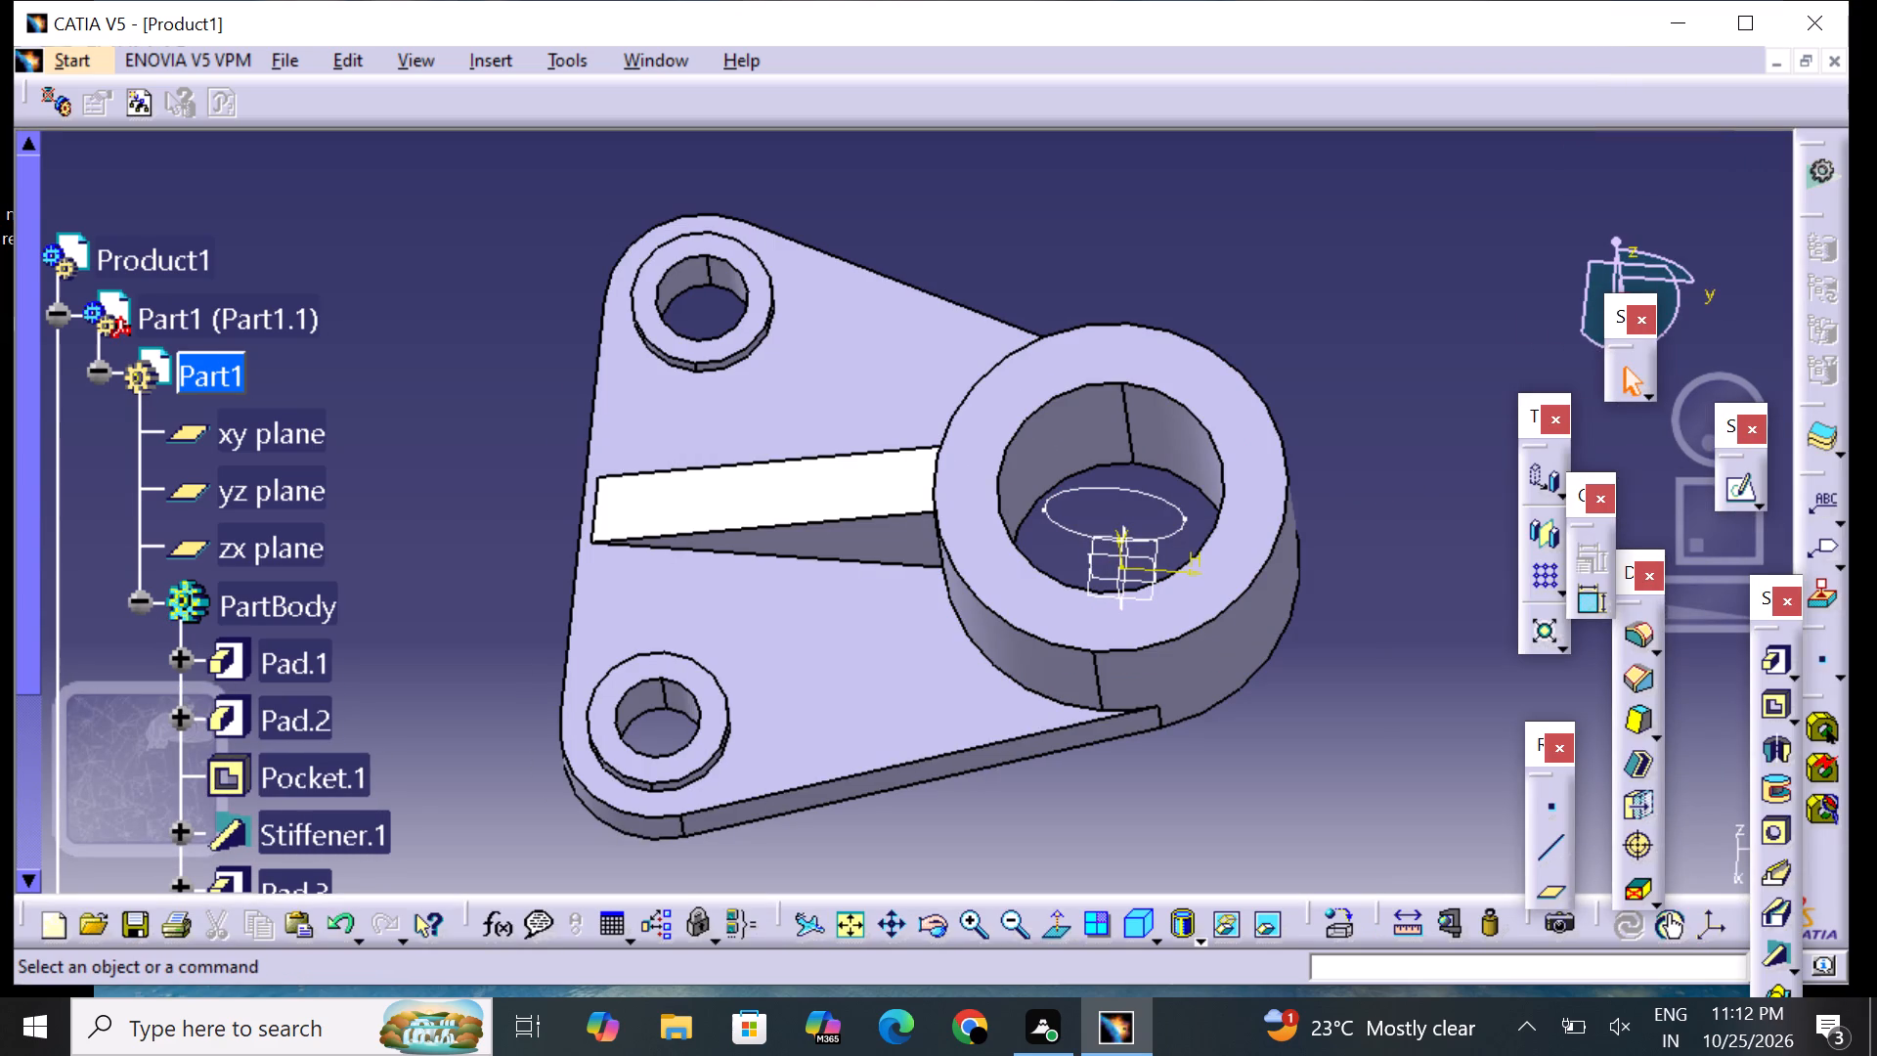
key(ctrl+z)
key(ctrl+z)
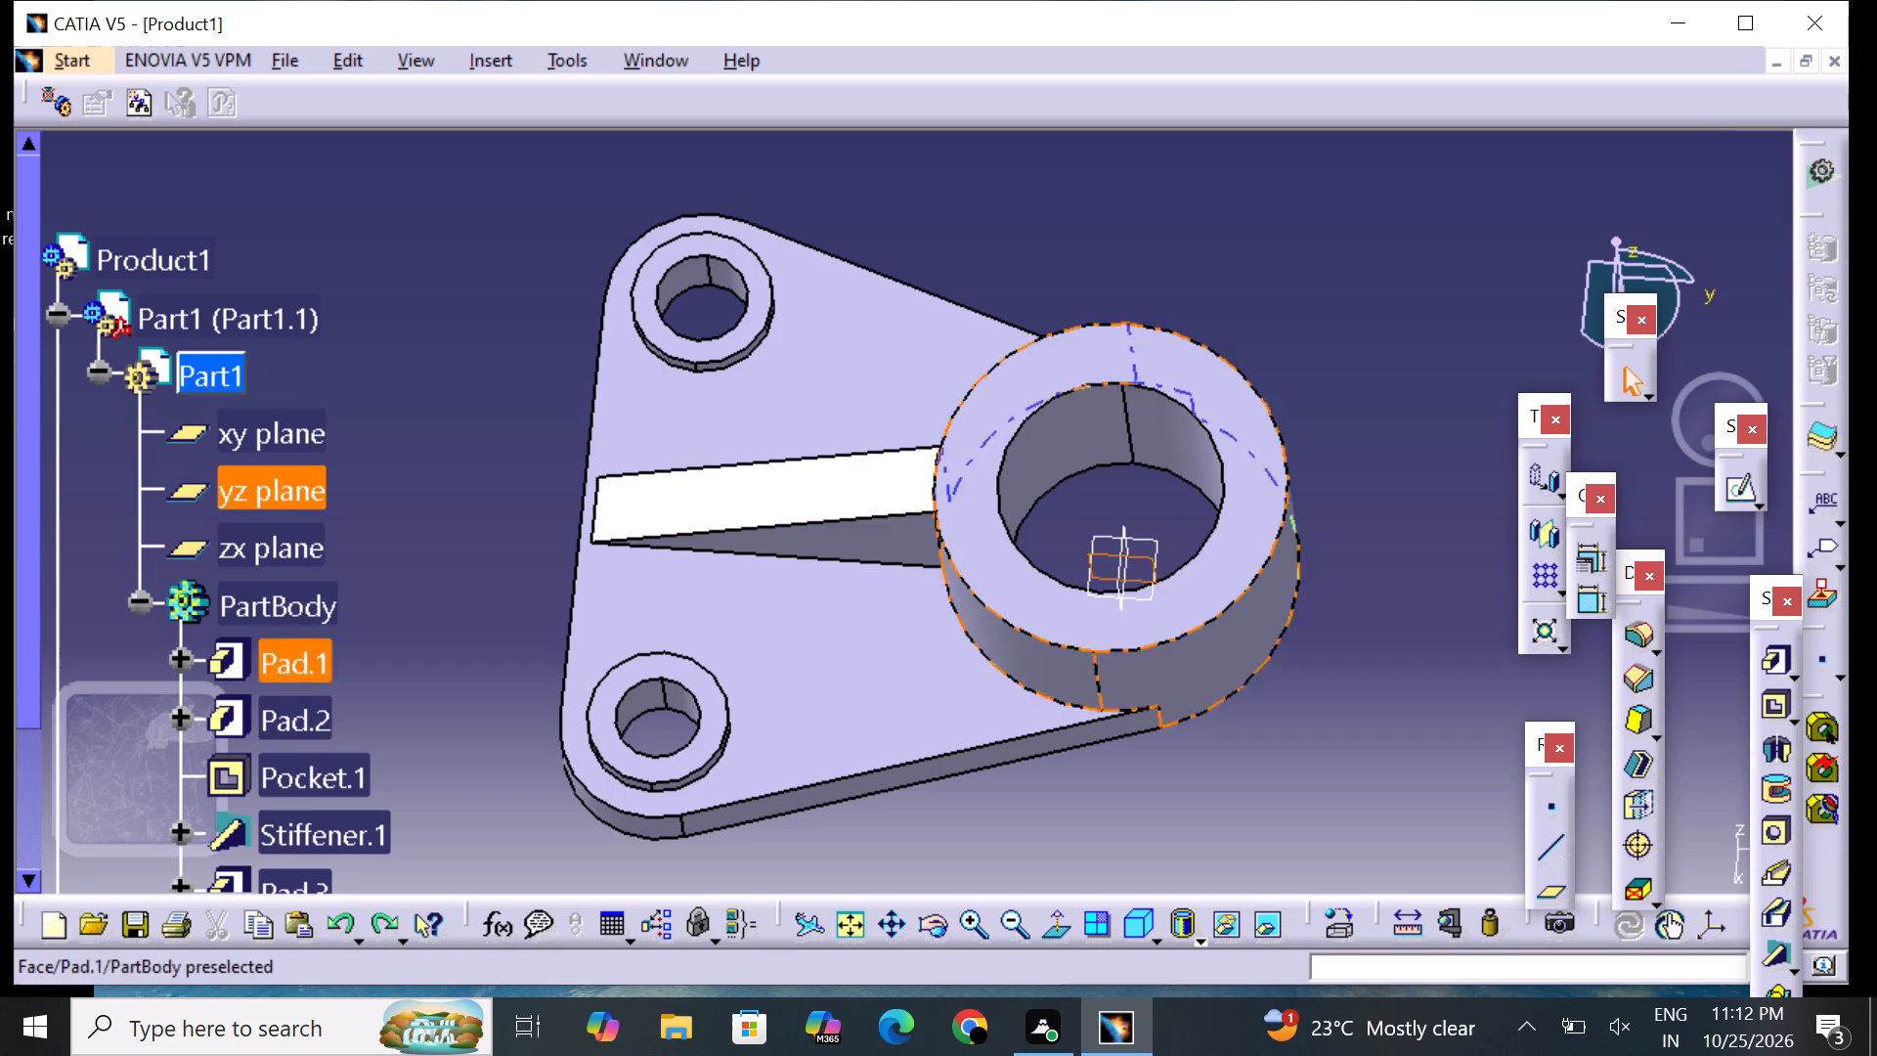
Start a new sketch on the part's yz plane.
click(1738, 498)
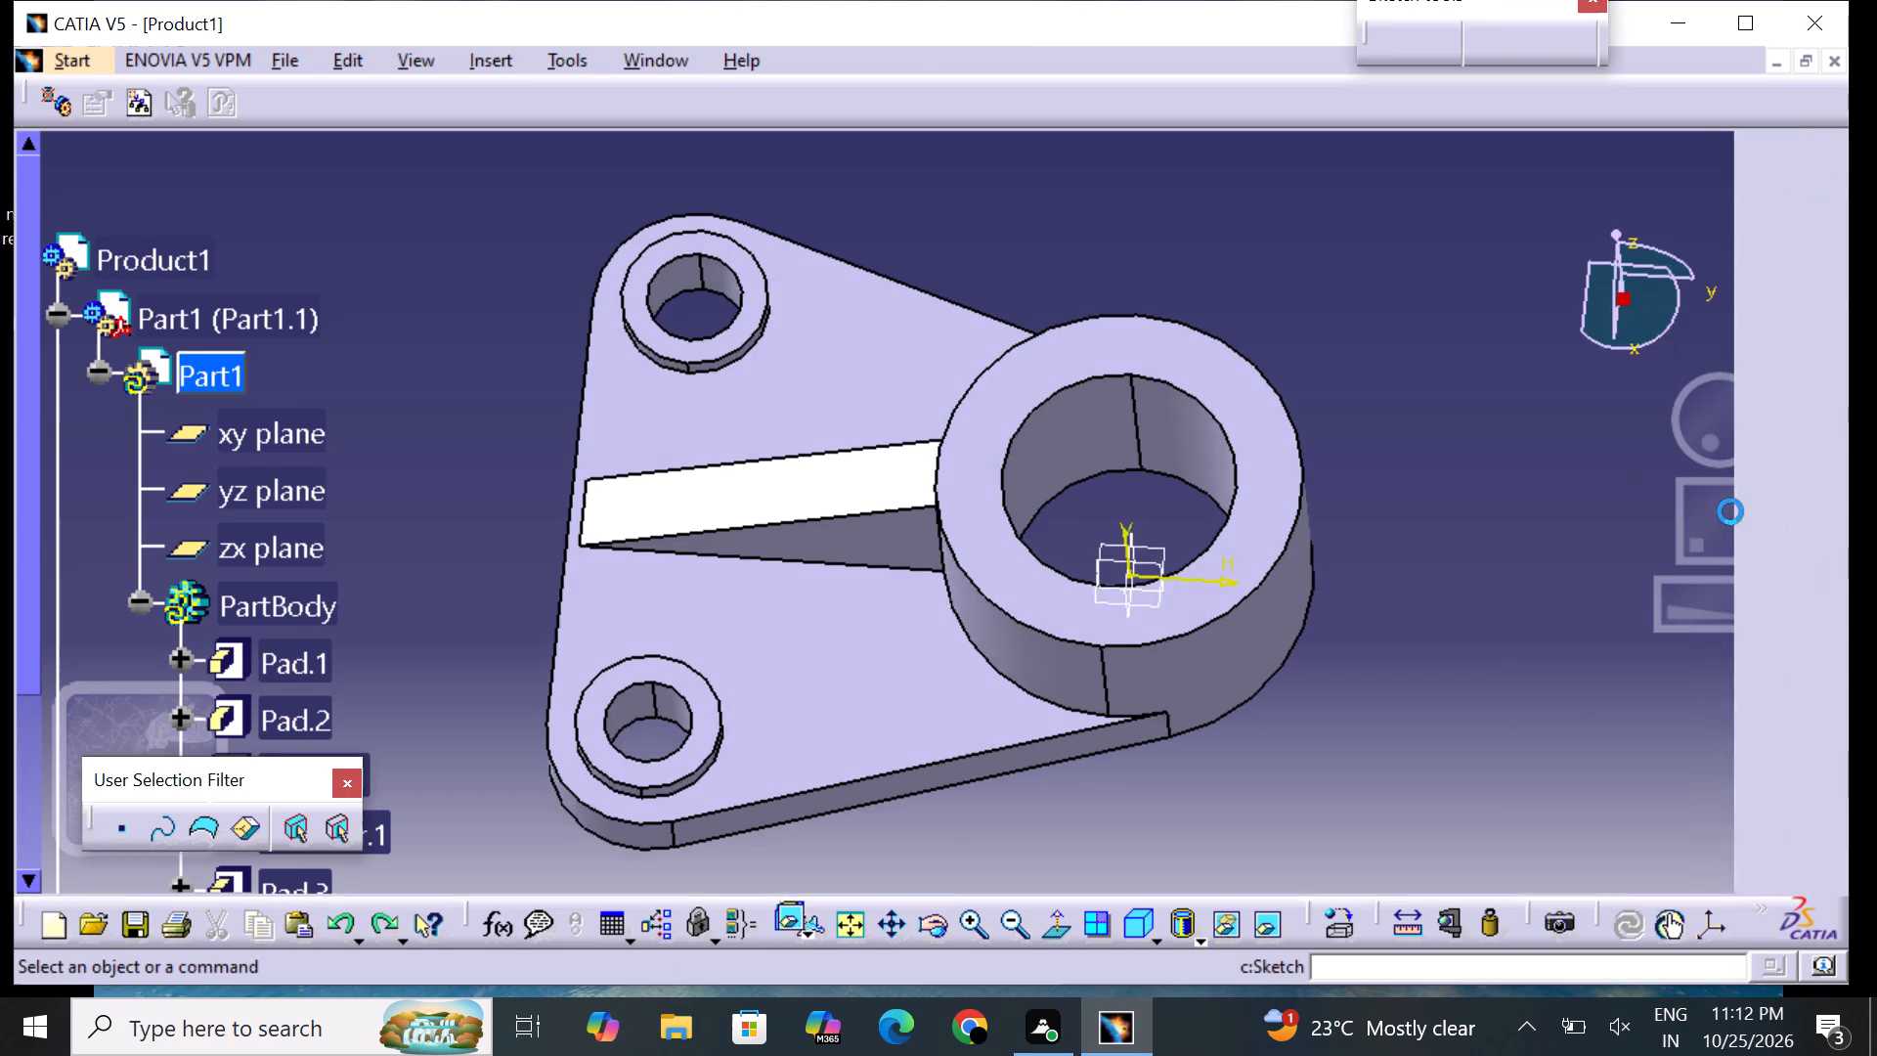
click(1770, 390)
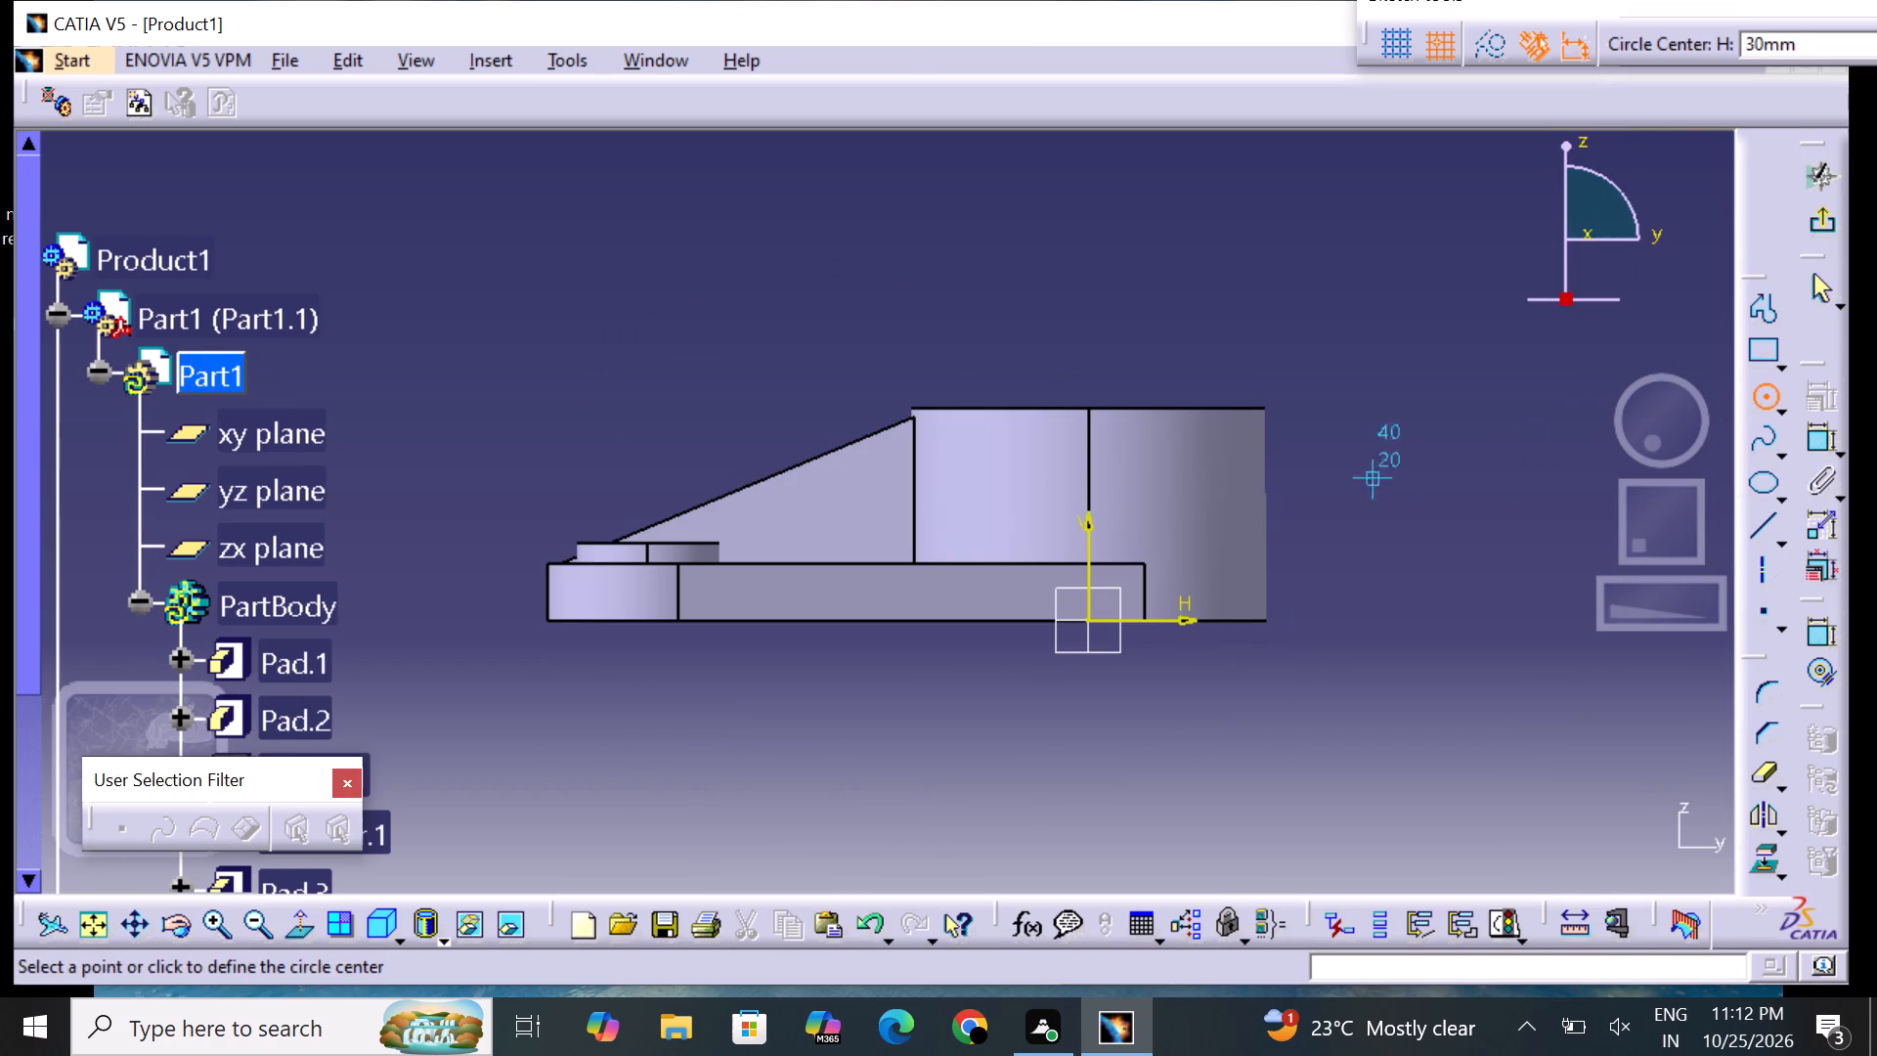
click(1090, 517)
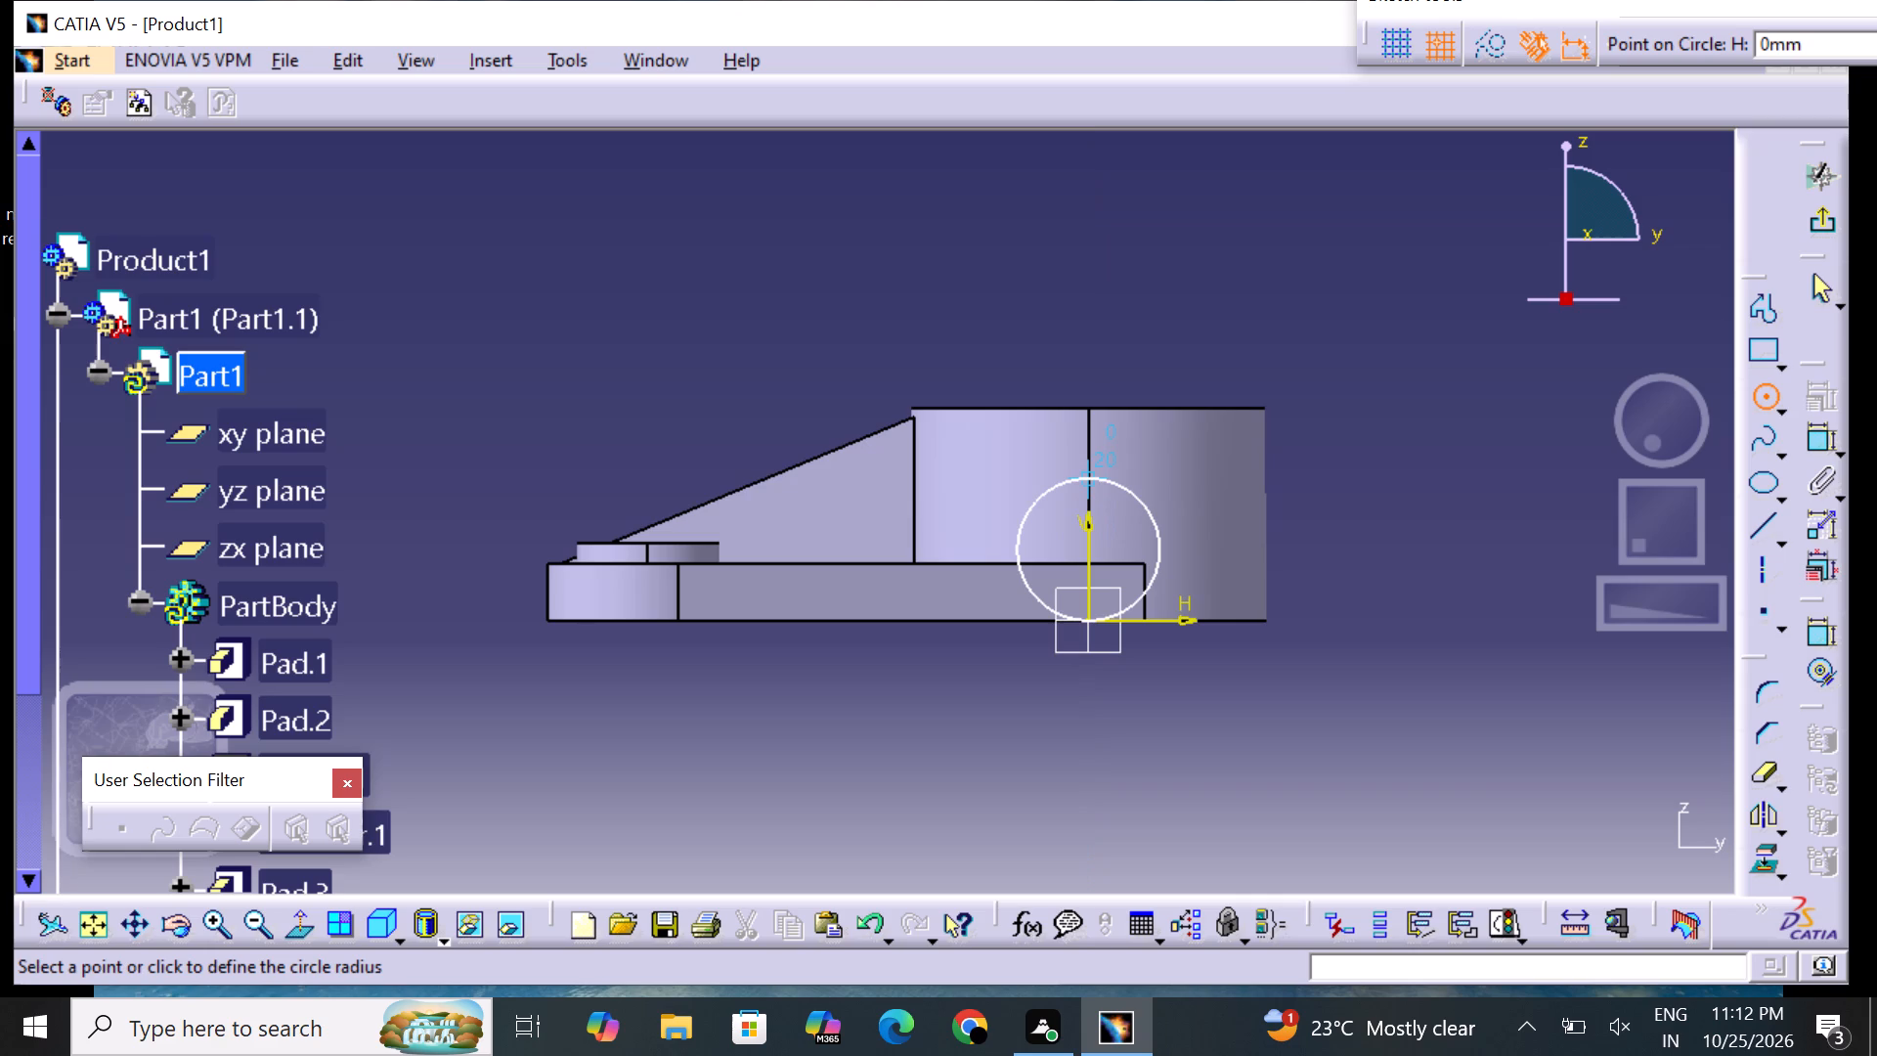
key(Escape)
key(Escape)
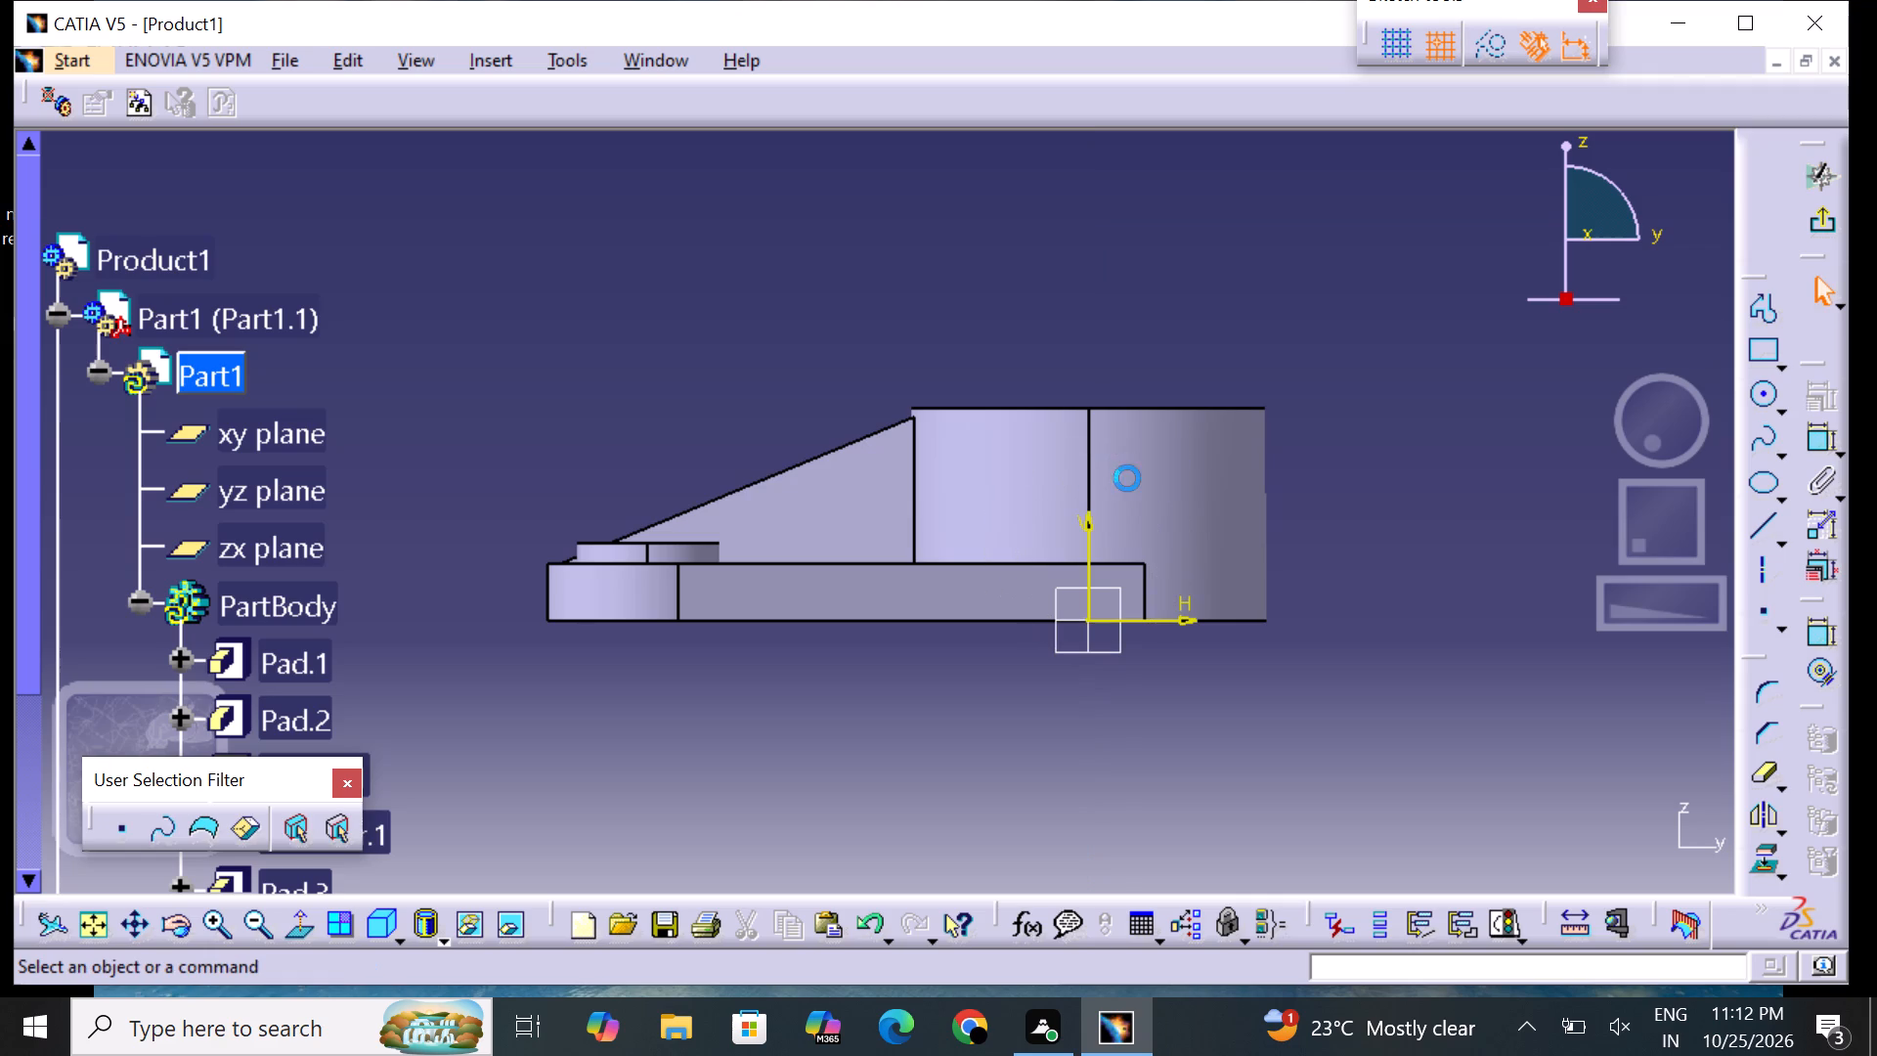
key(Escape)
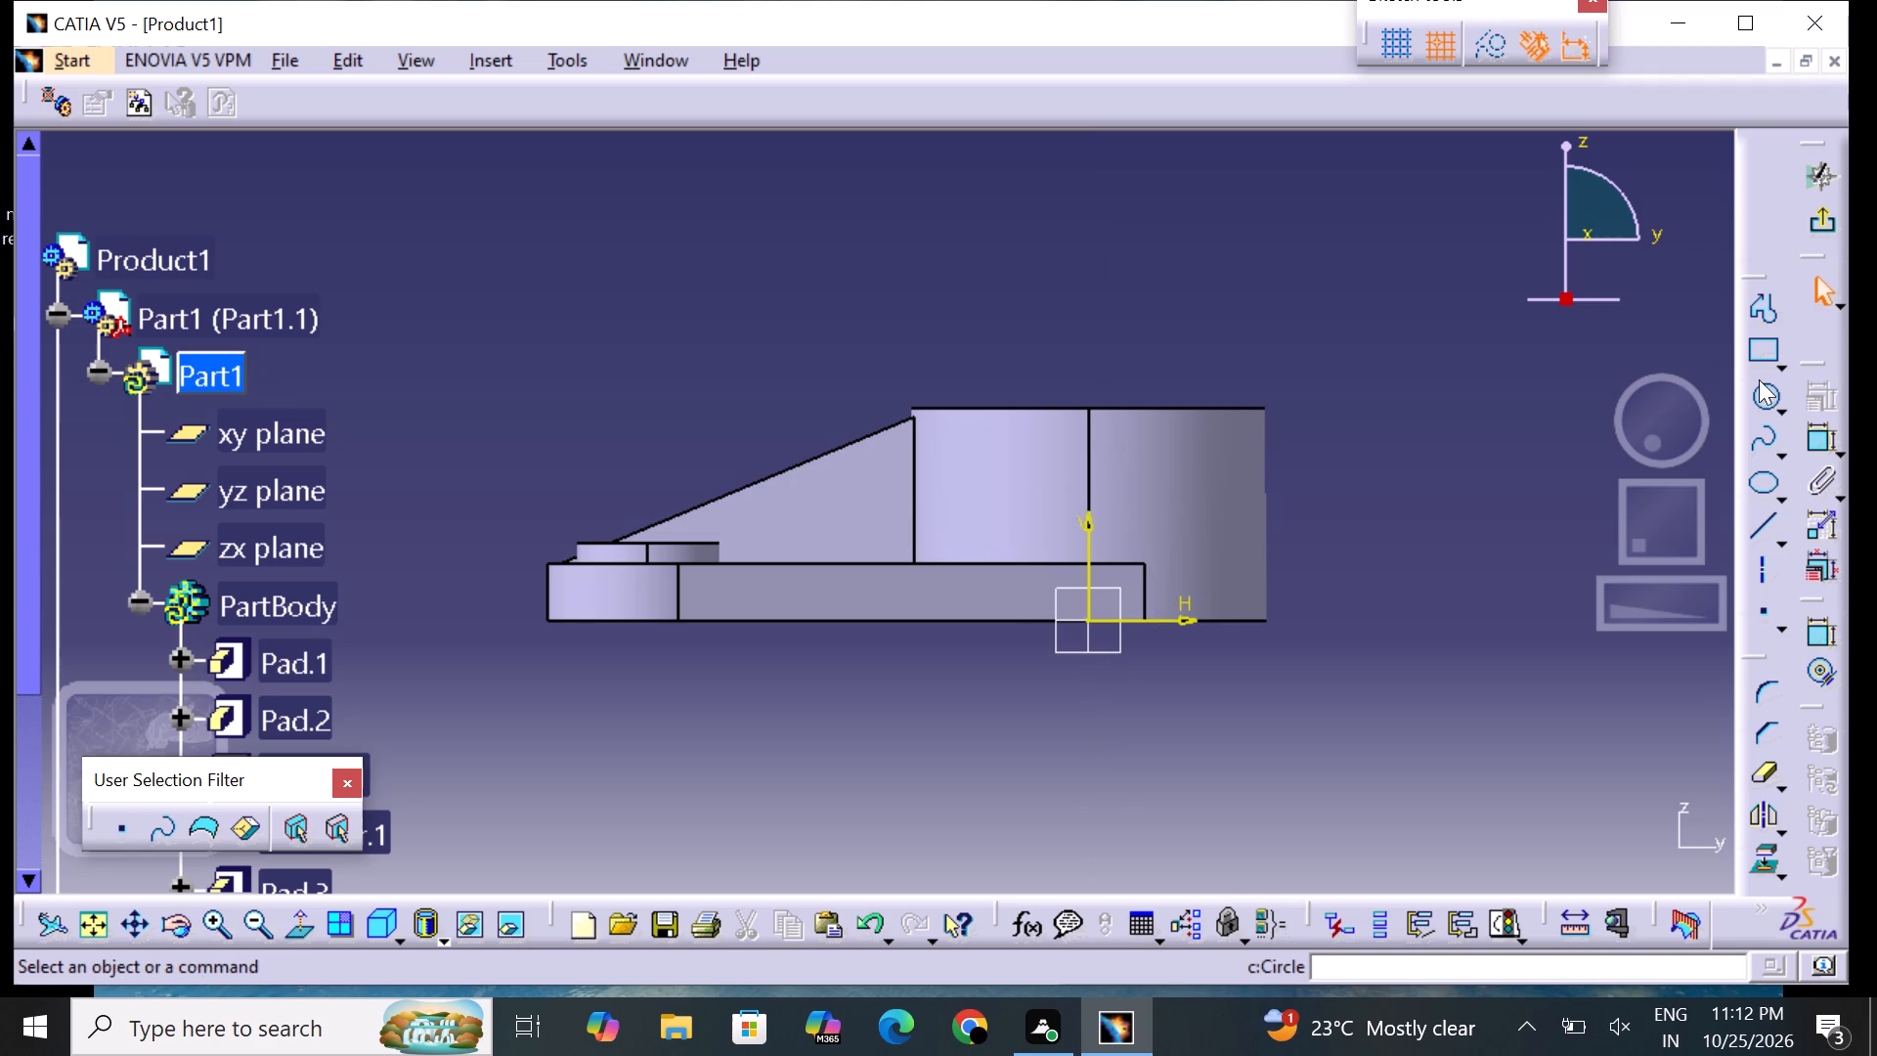
Draw a circle of about 20 mm diameter on the large ring boss's vertical axis, centred about 20 mm above the origin.
click(1767, 383)
click(1087, 480)
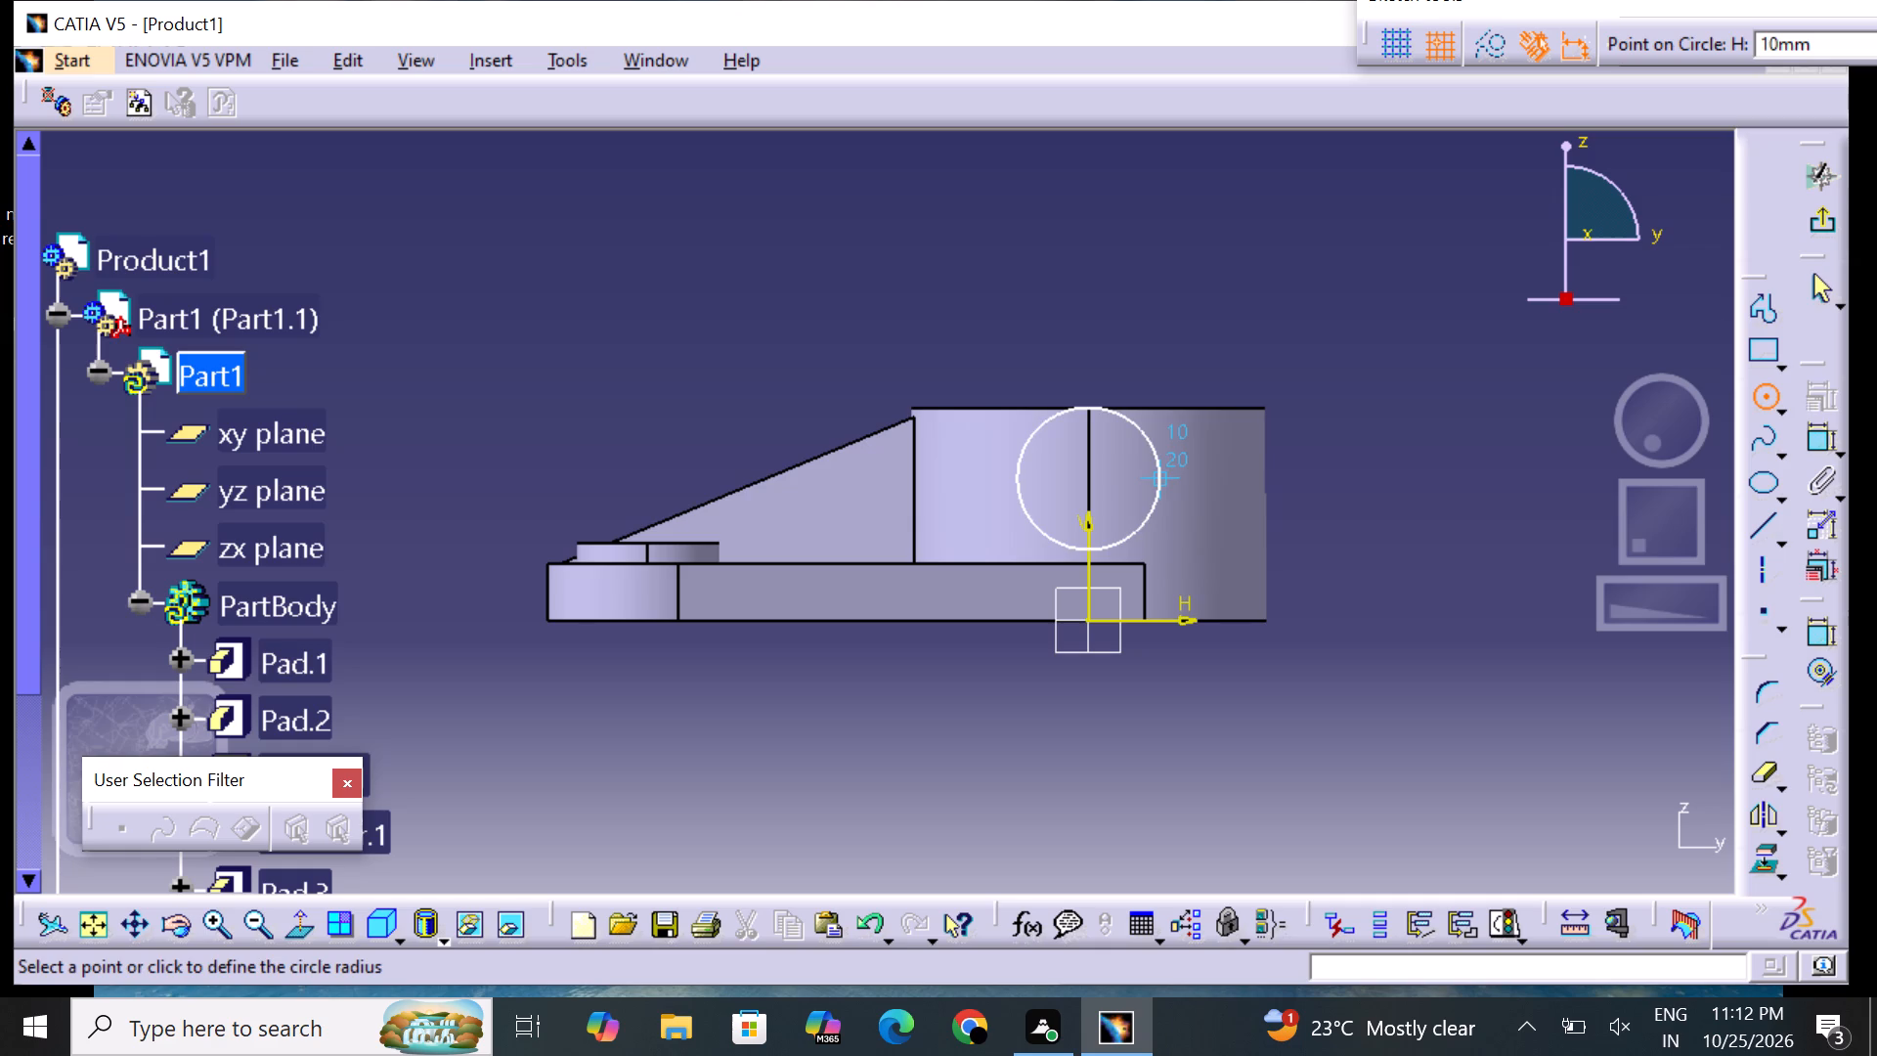
click(1130, 472)
click(1422, 480)
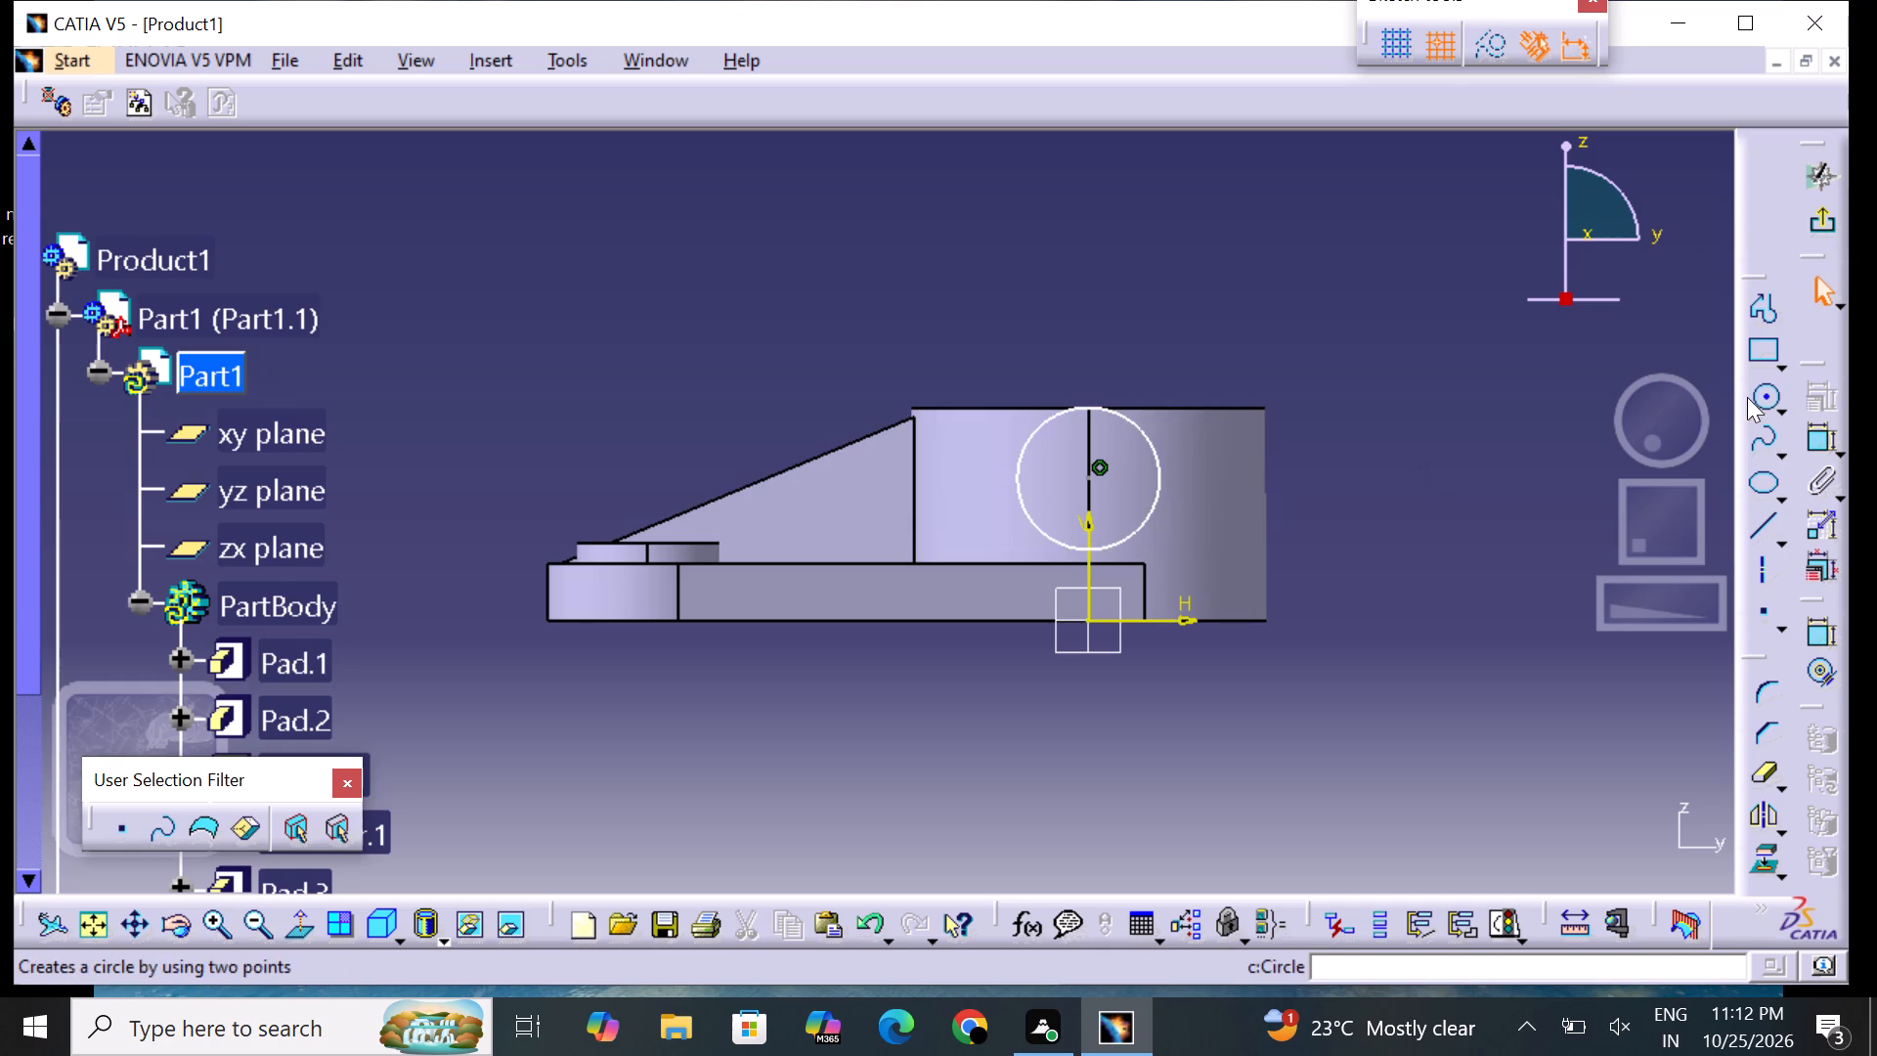
Dimension the circle on the ring boss and set its diameter to 12 mm.
click(1828, 445)
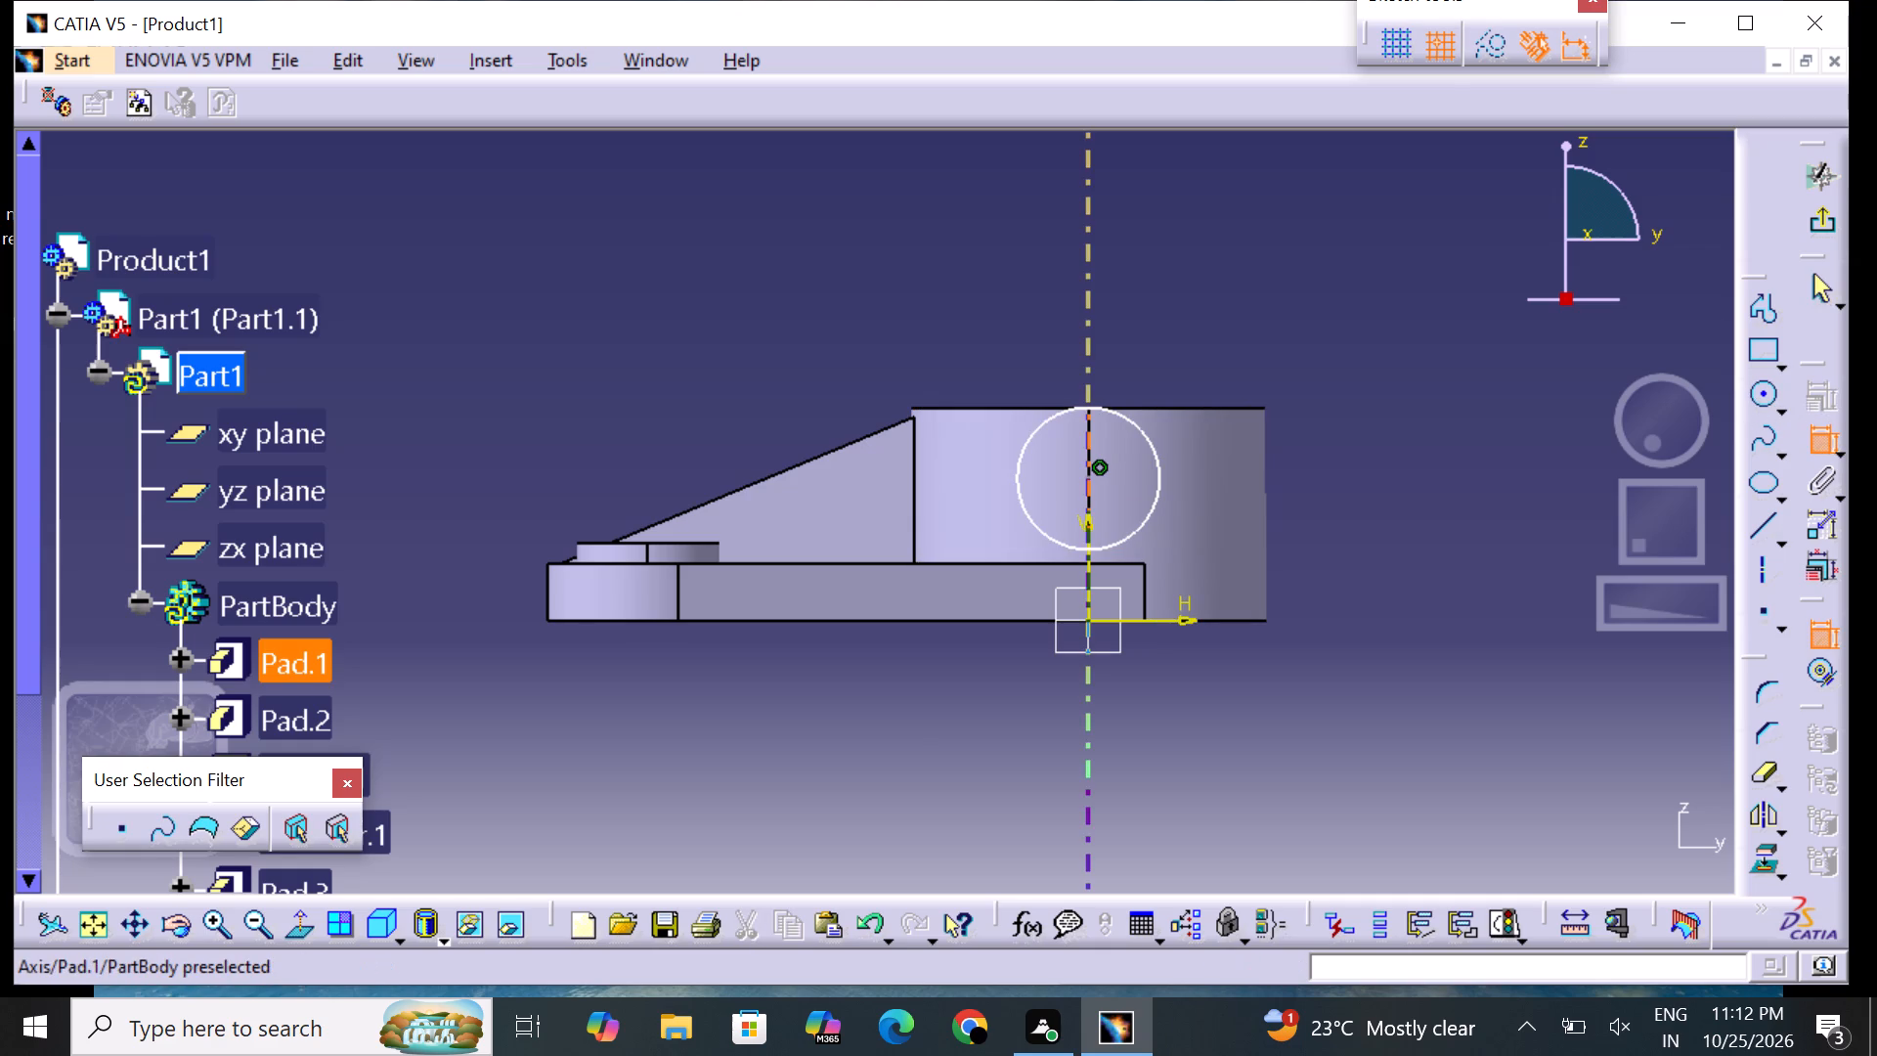
drag(1162, 468, 1172, 466)
click(1227, 357)
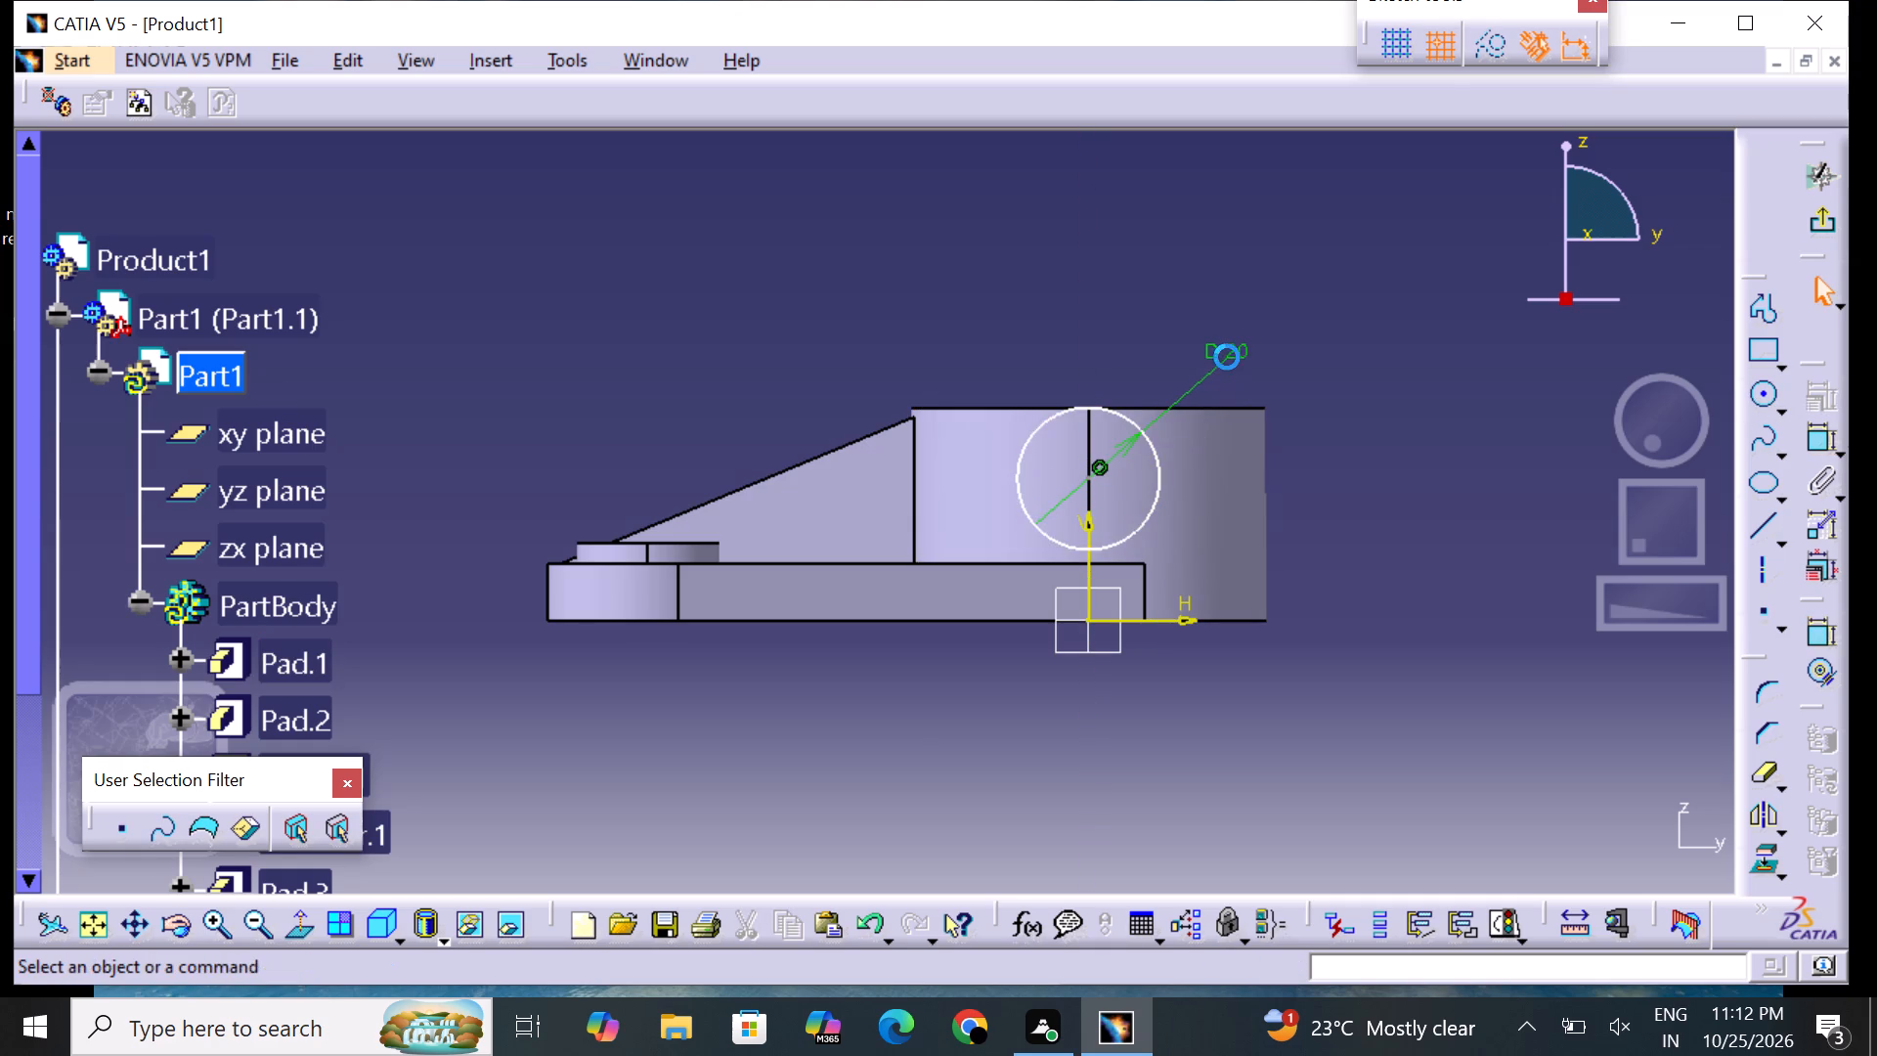
double_click(1235, 351)
key(BackSpace)
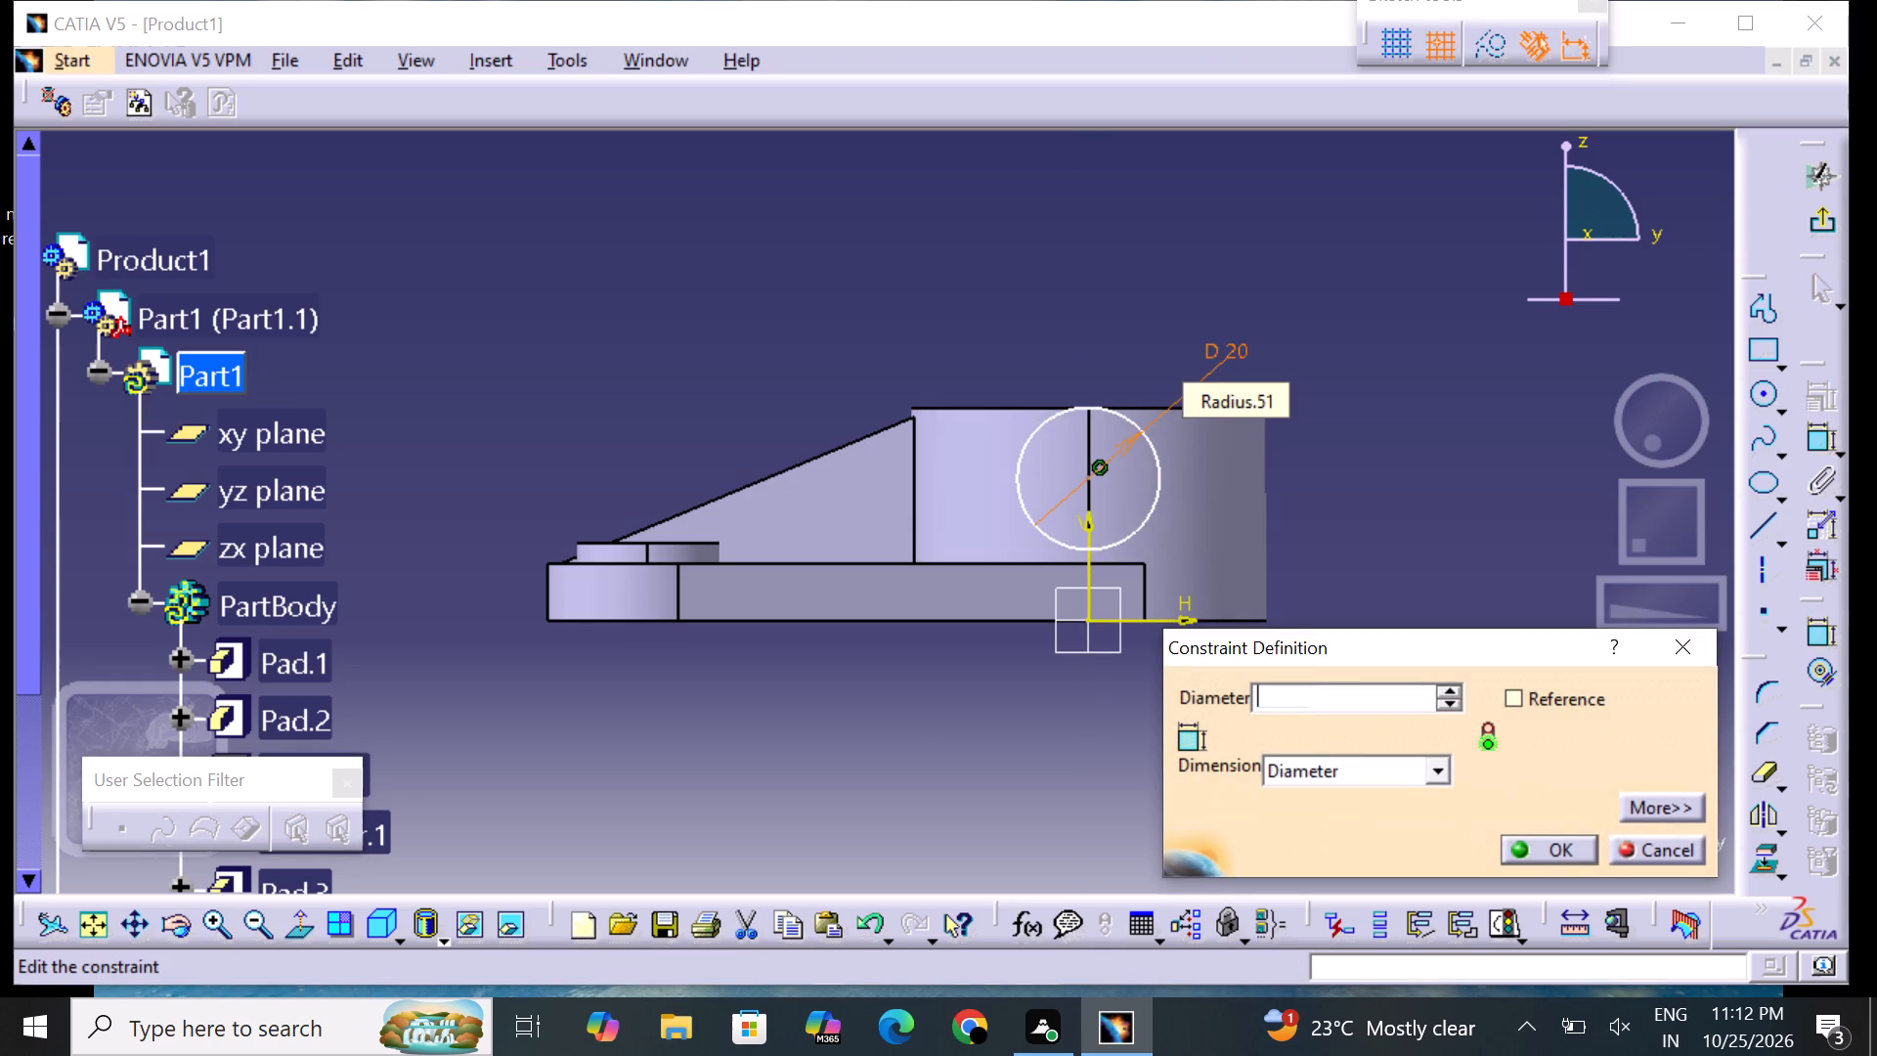
text(12)
key(Return)
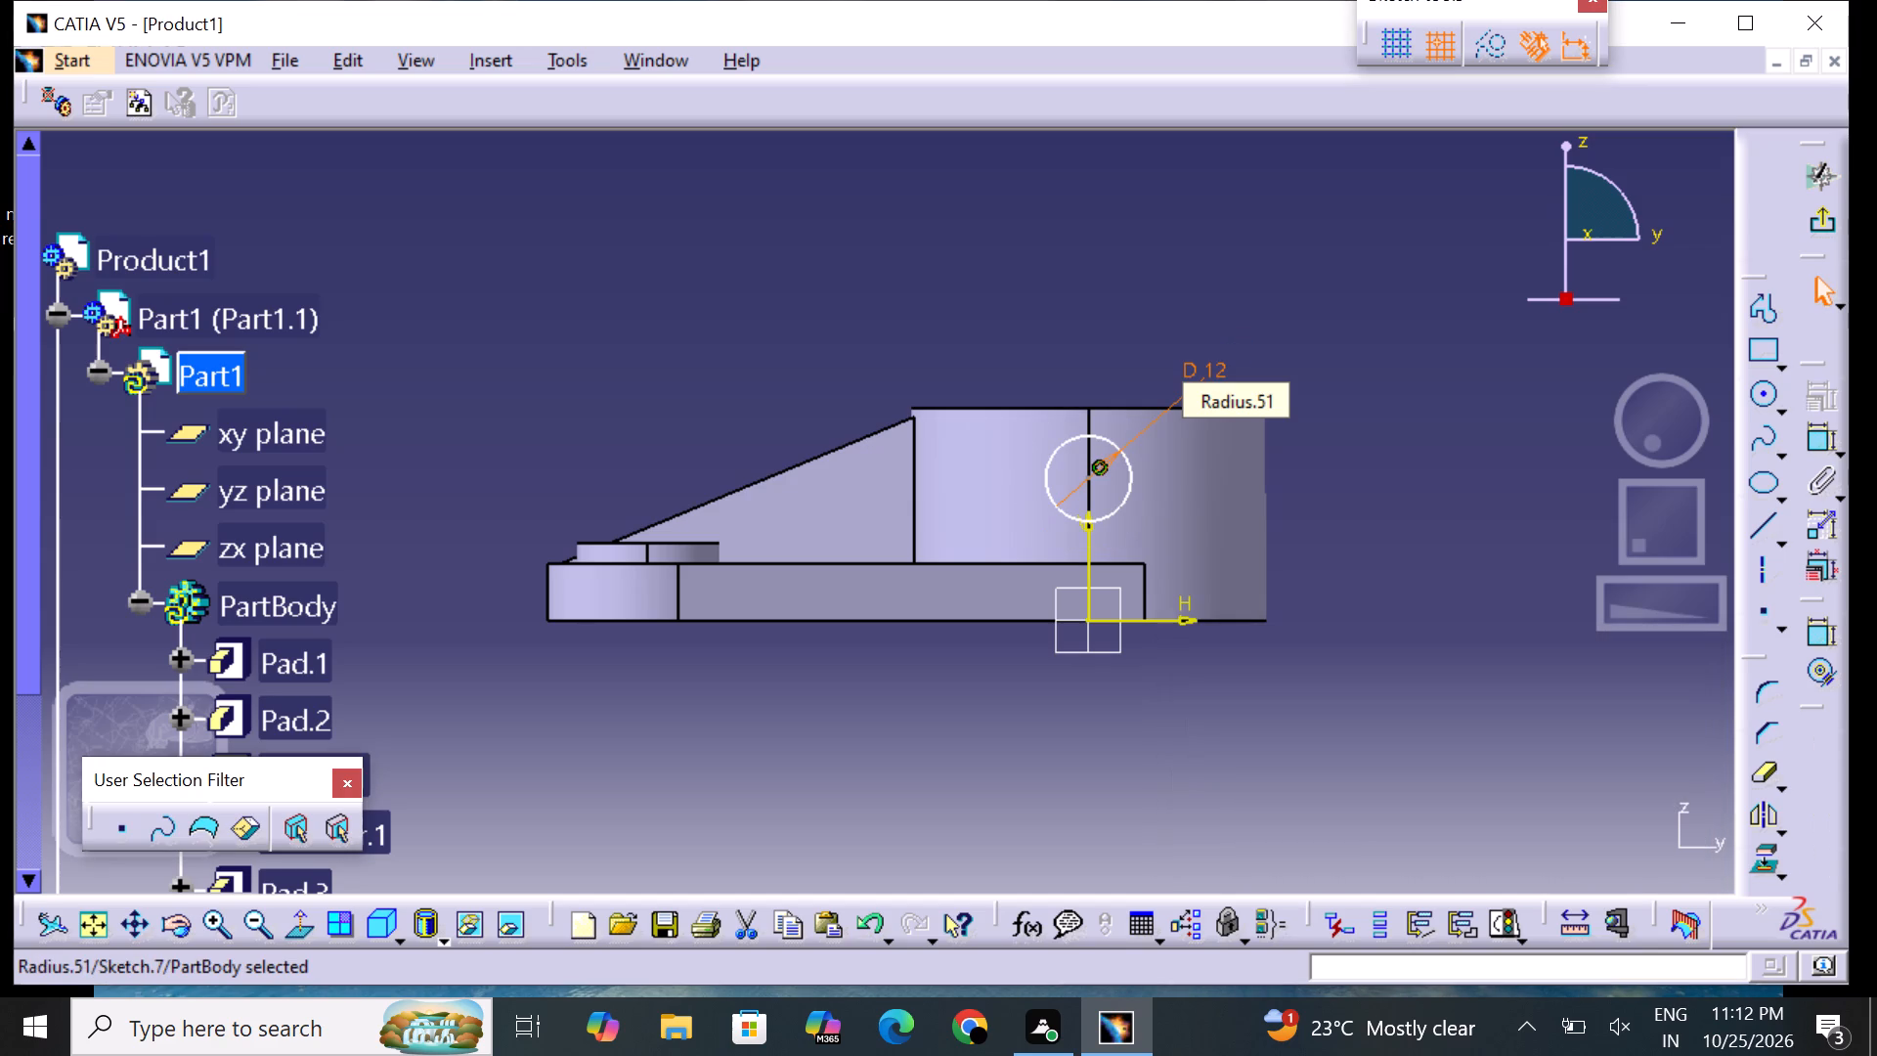
click(1335, 364)
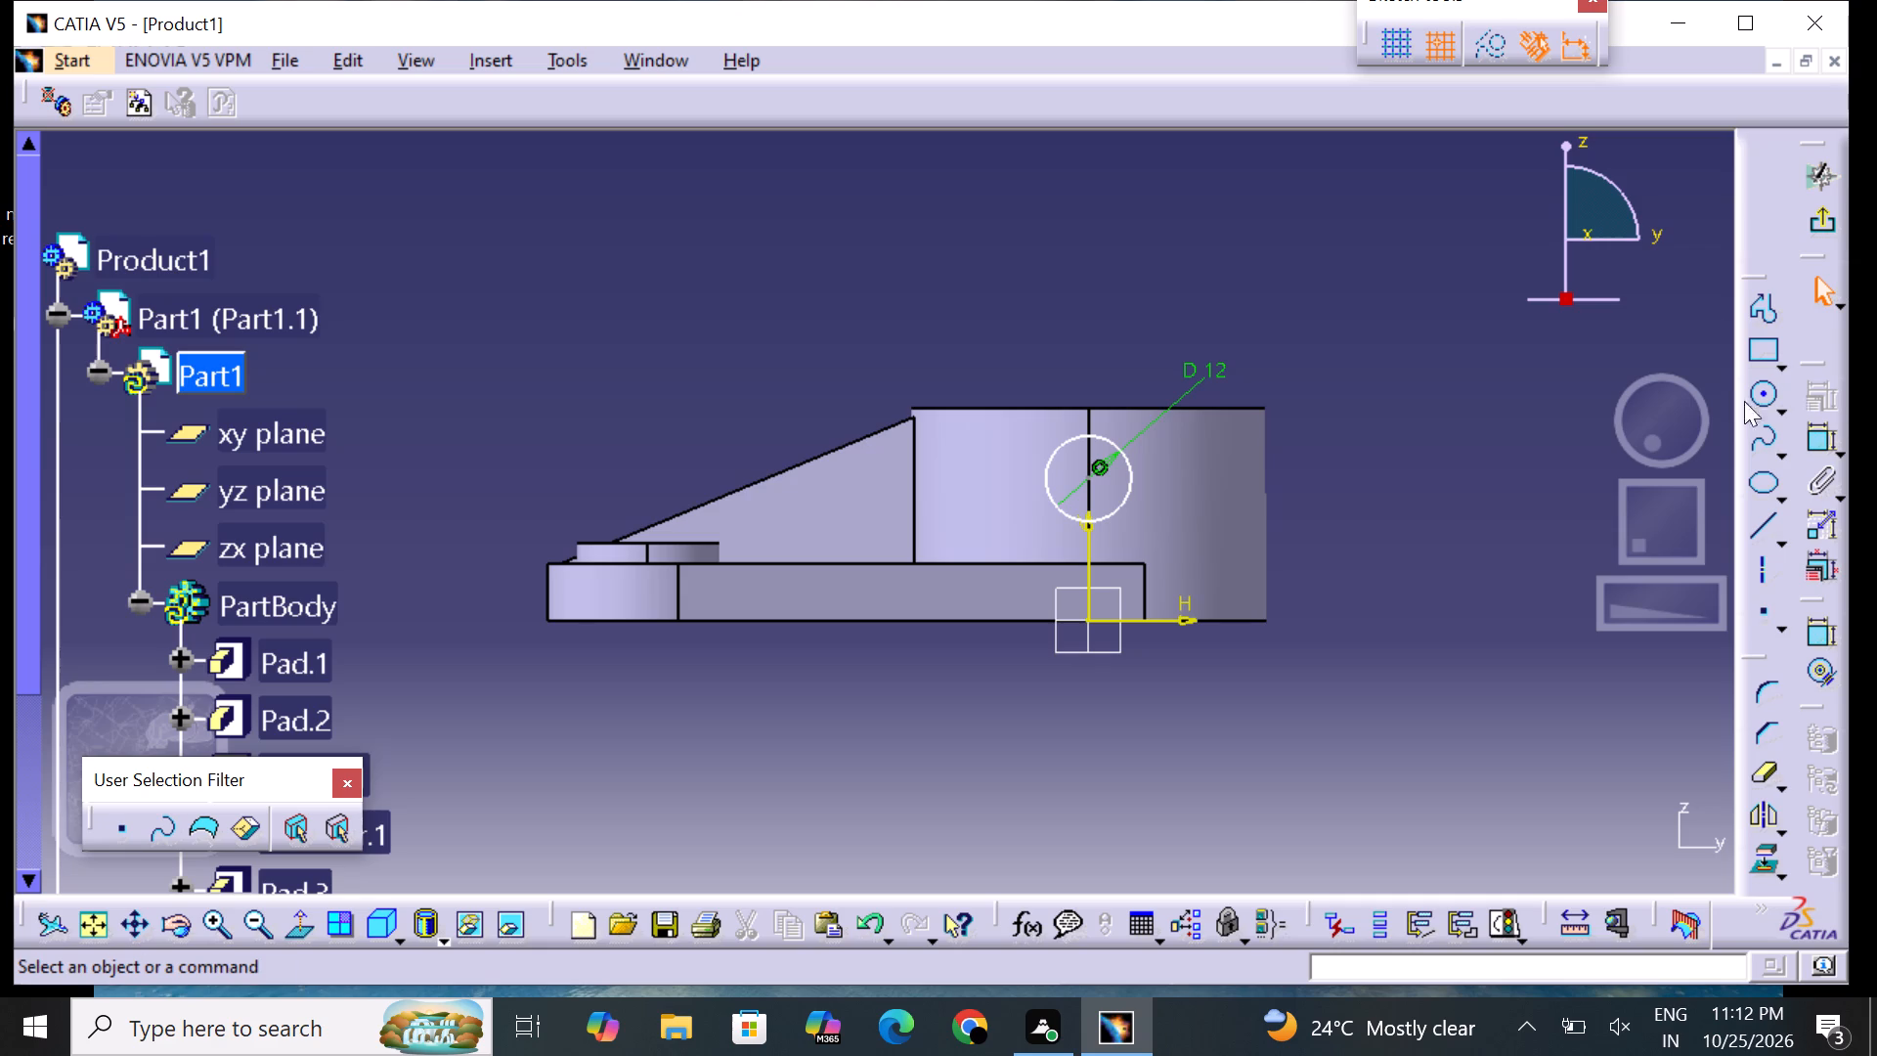
Dimension the distance from the large ring boss's top edge to the circle's centre, and exit the sketch.
click(1813, 446)
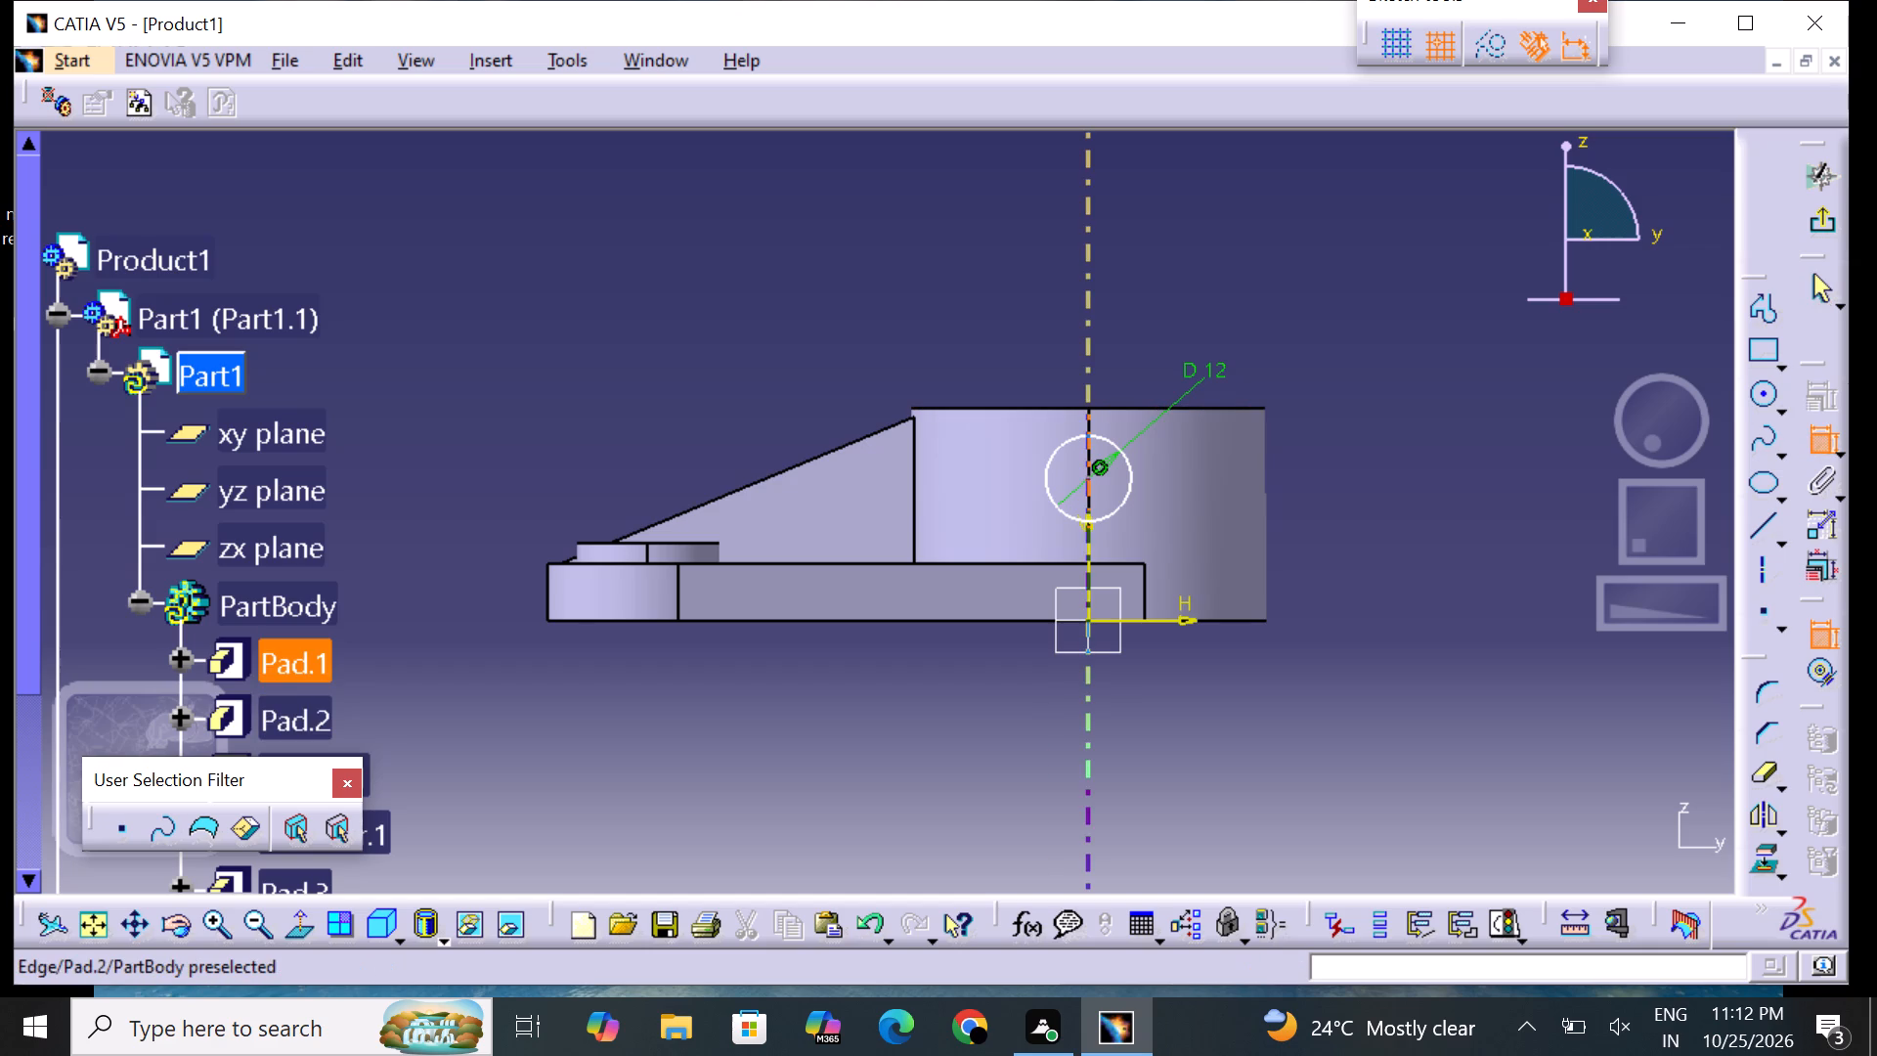
click(1125, 405)
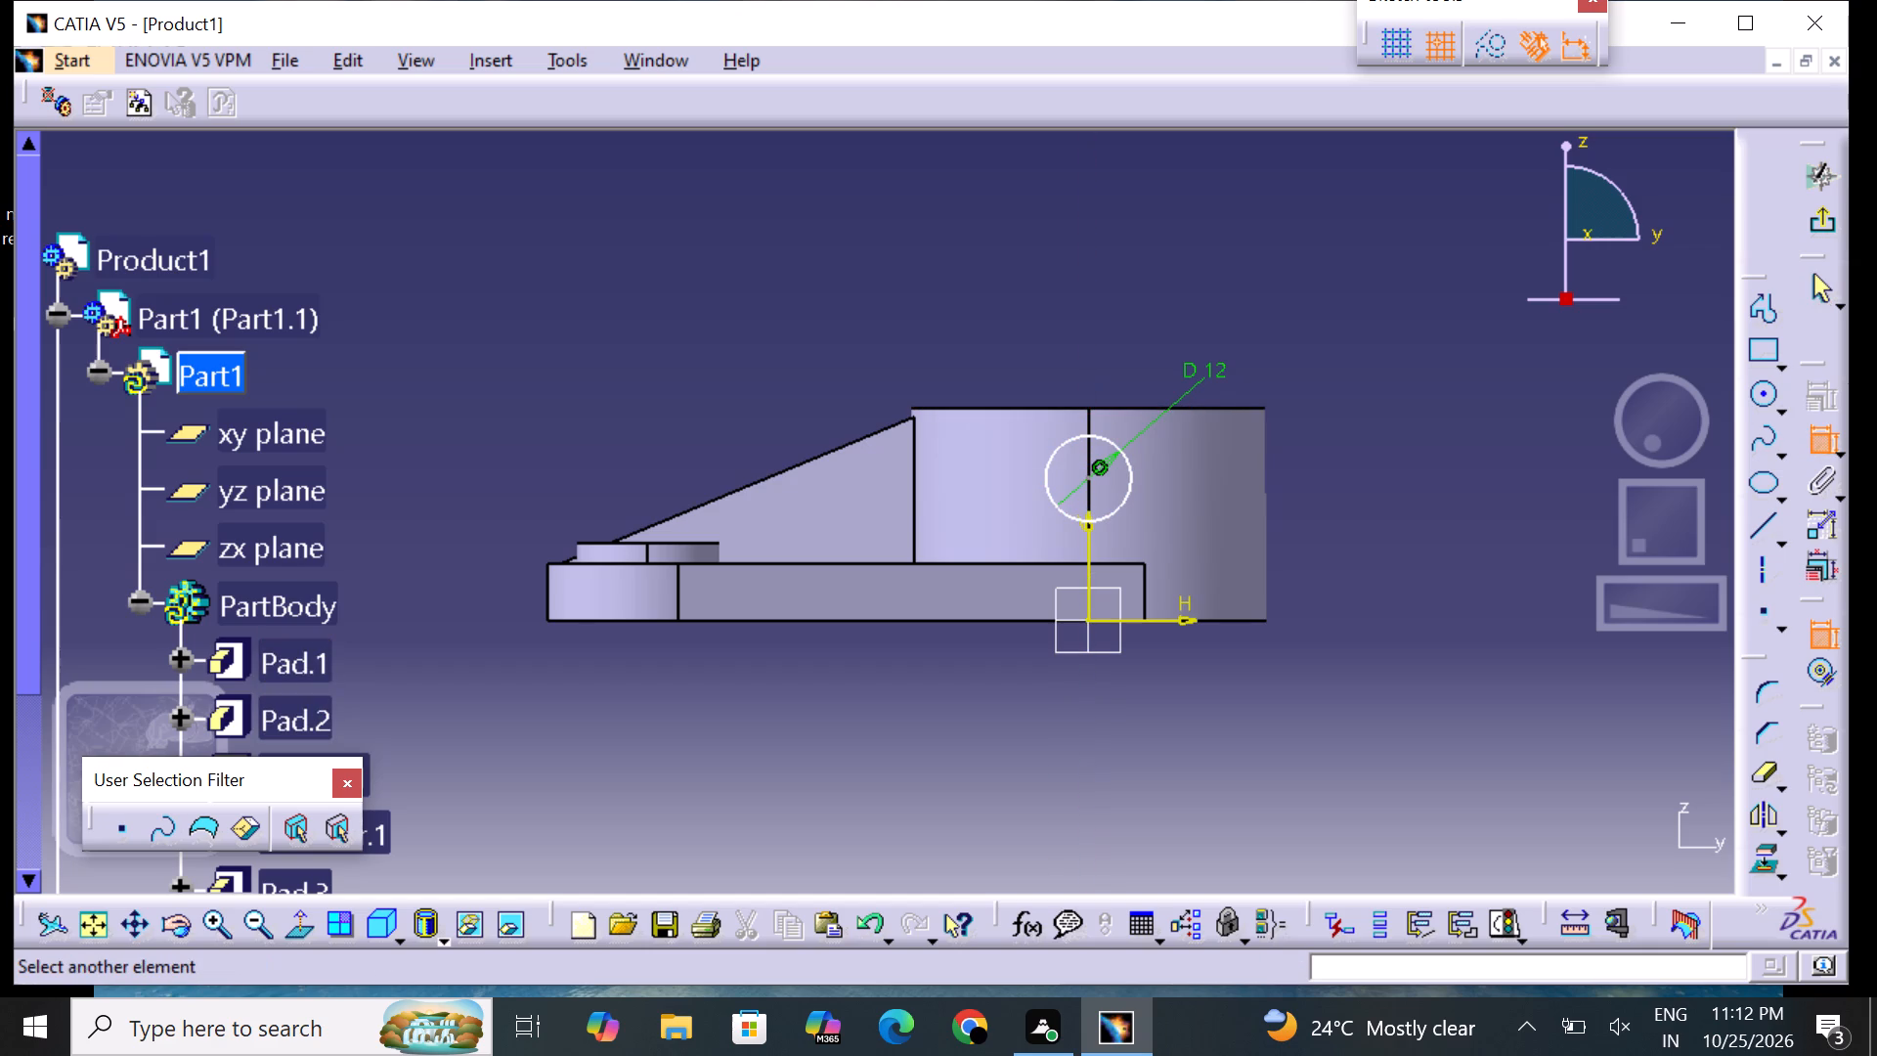
click(1090, 479)
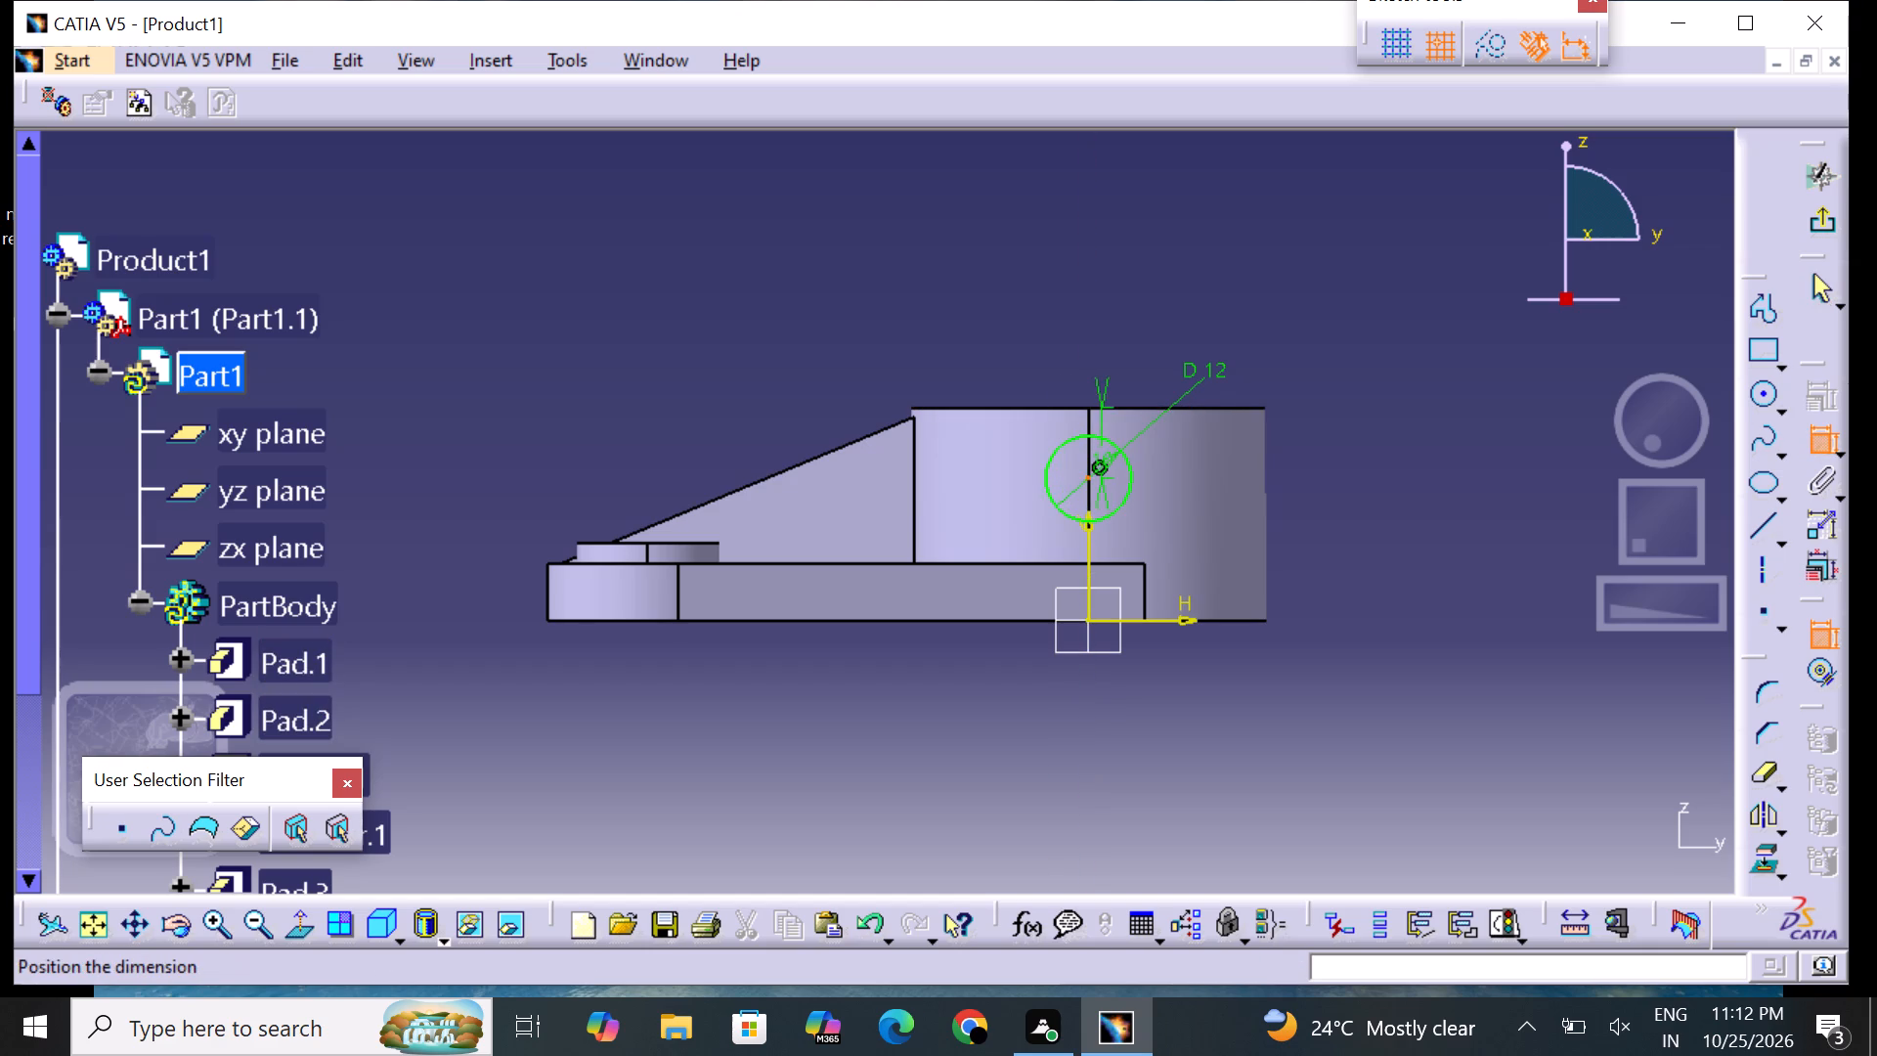
click(1331, 441)
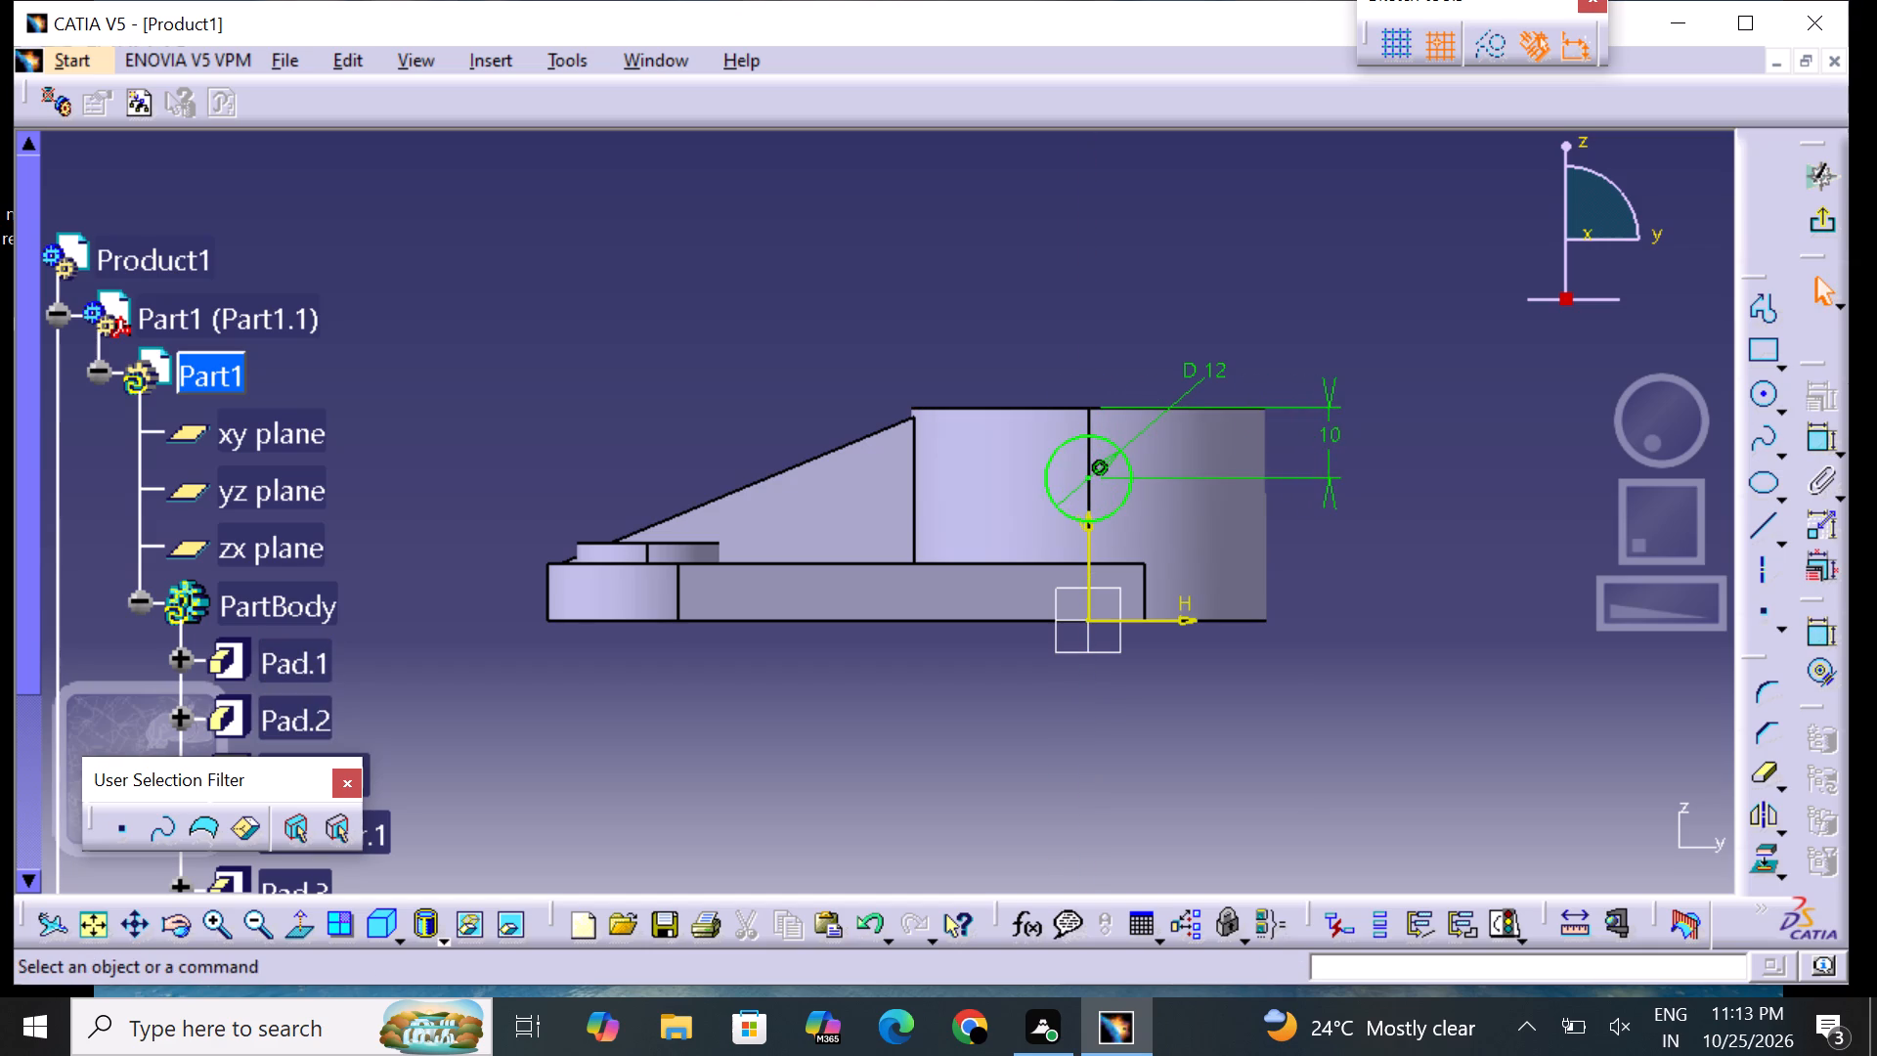
click(1819, 227)
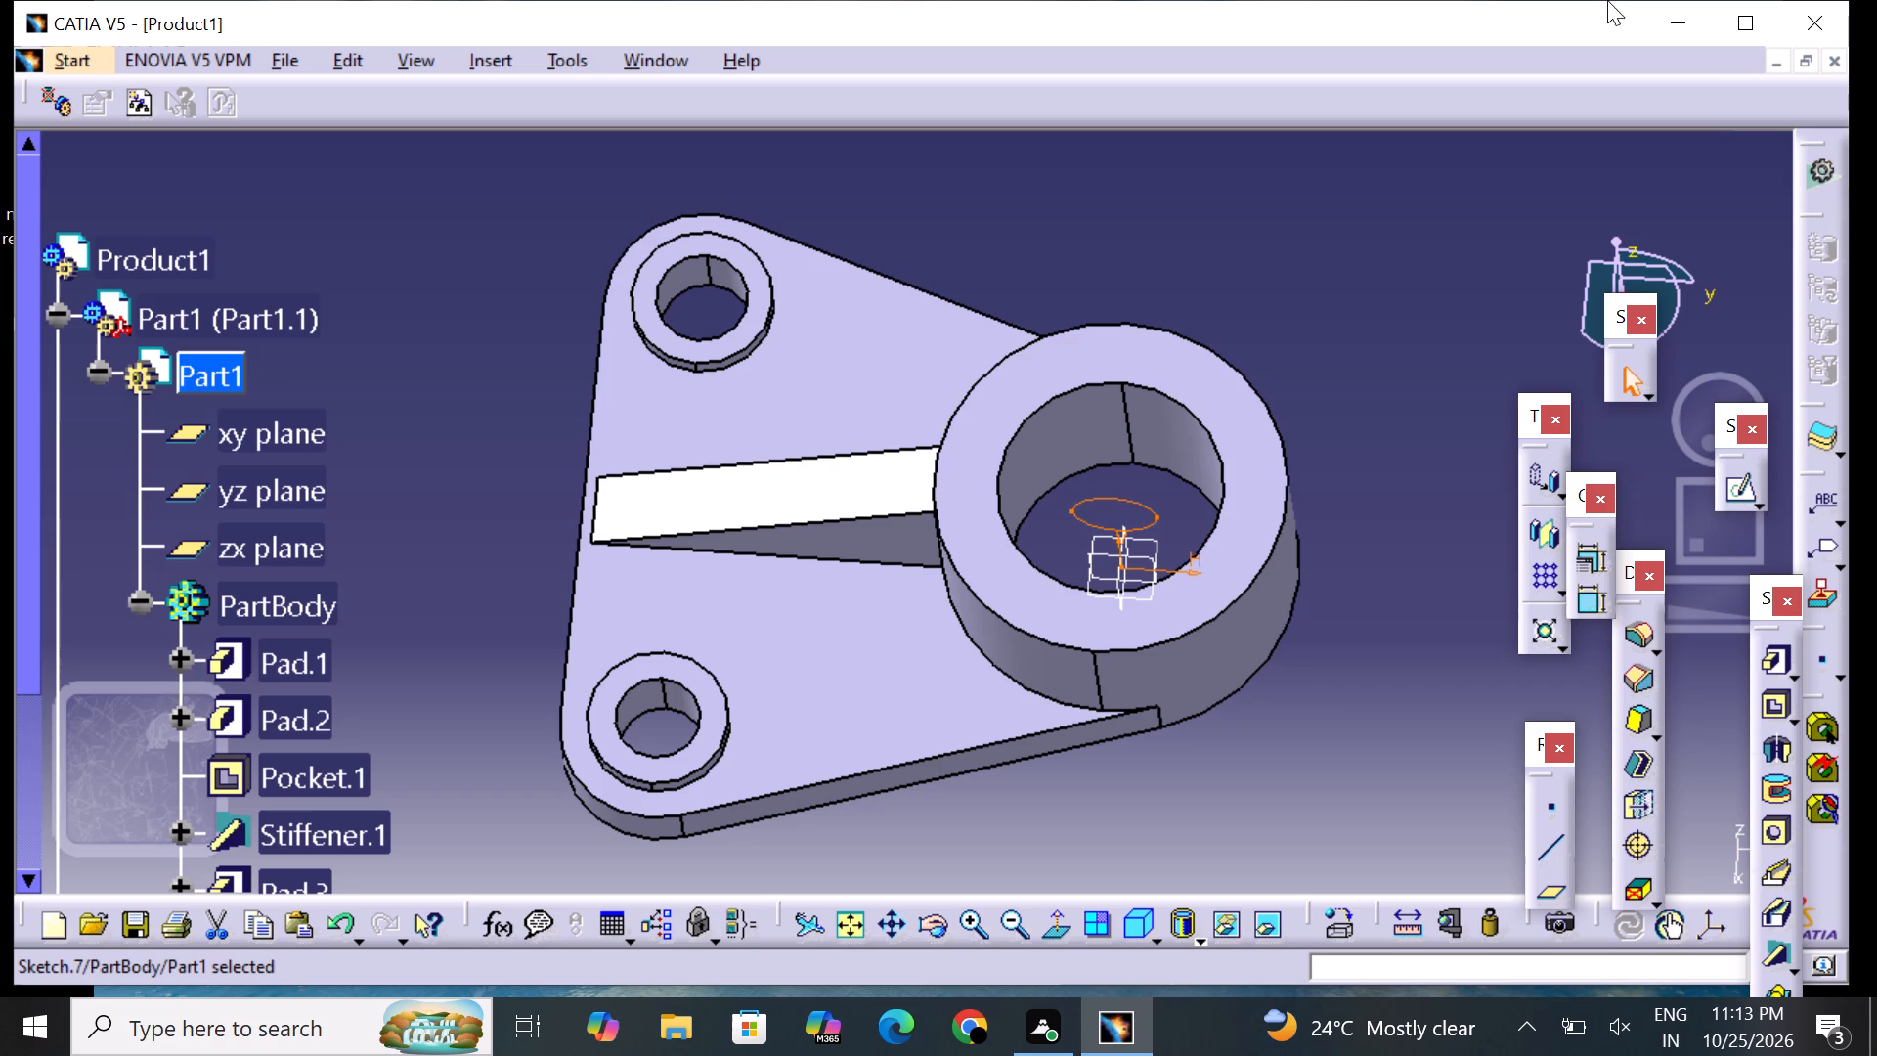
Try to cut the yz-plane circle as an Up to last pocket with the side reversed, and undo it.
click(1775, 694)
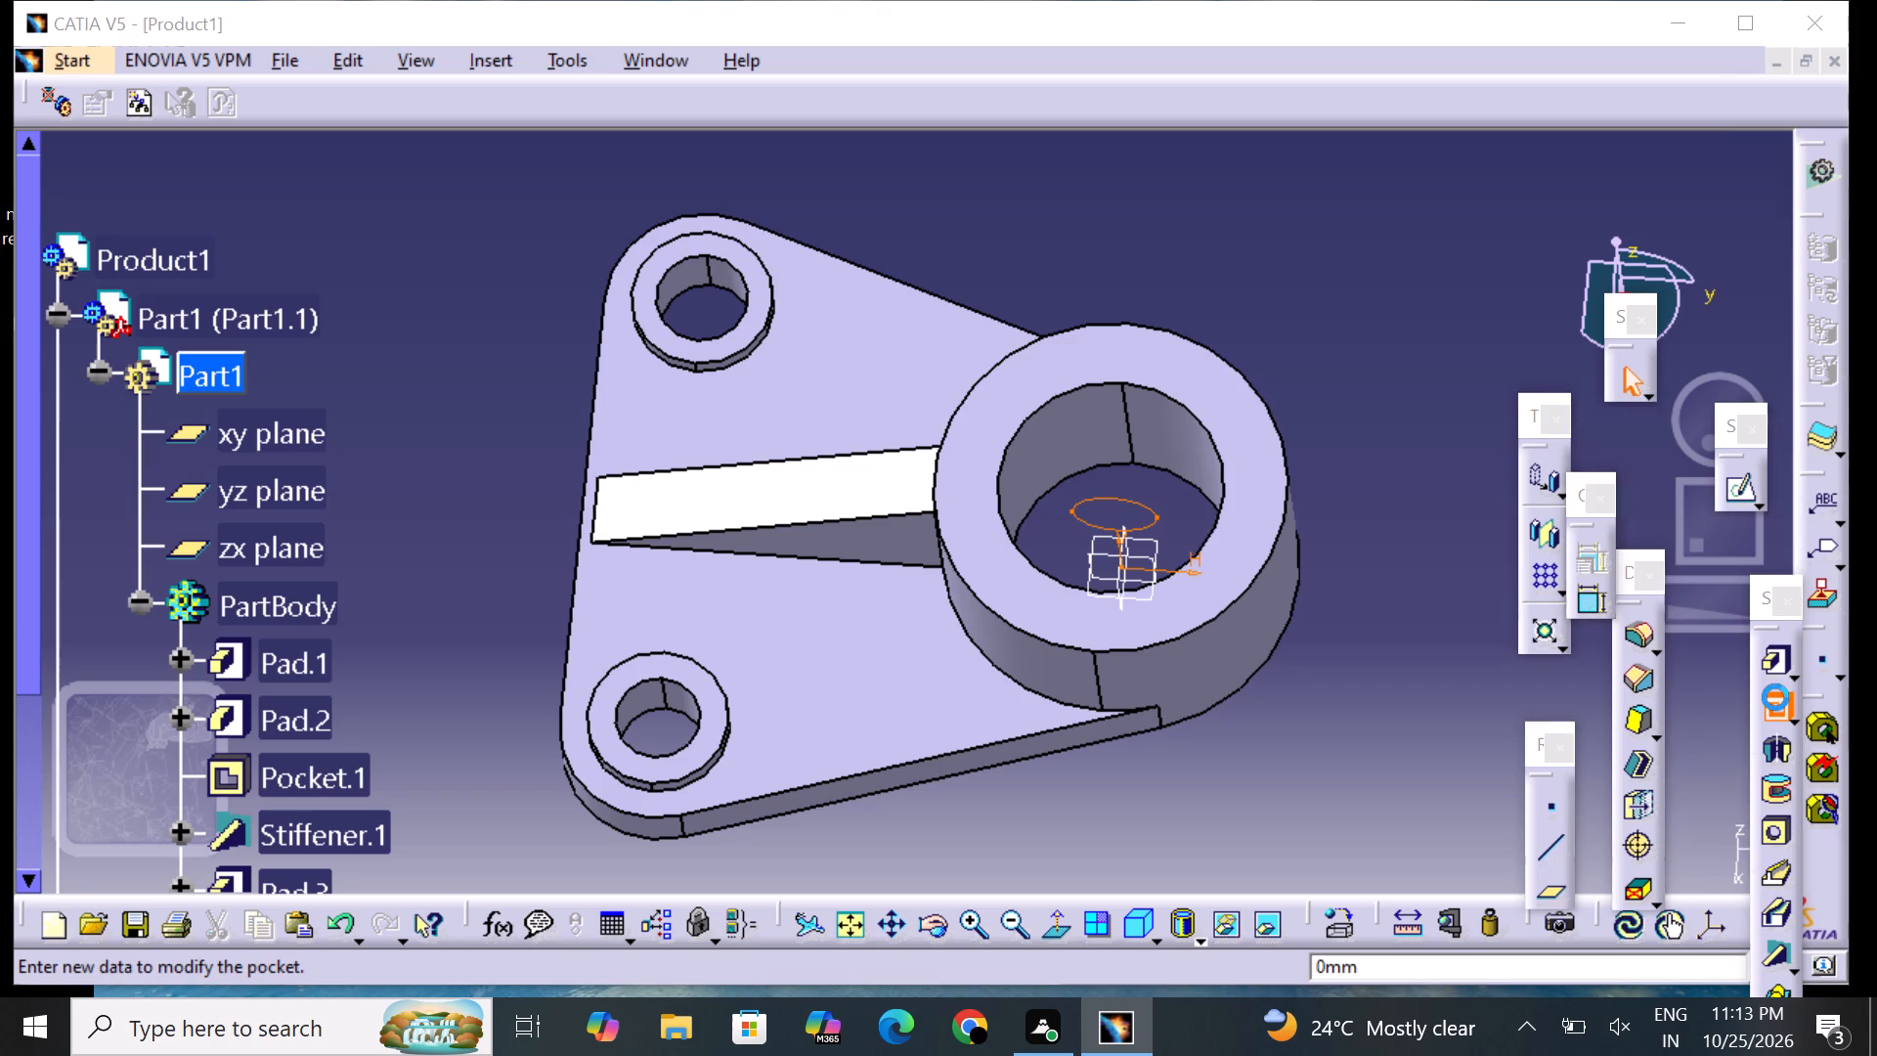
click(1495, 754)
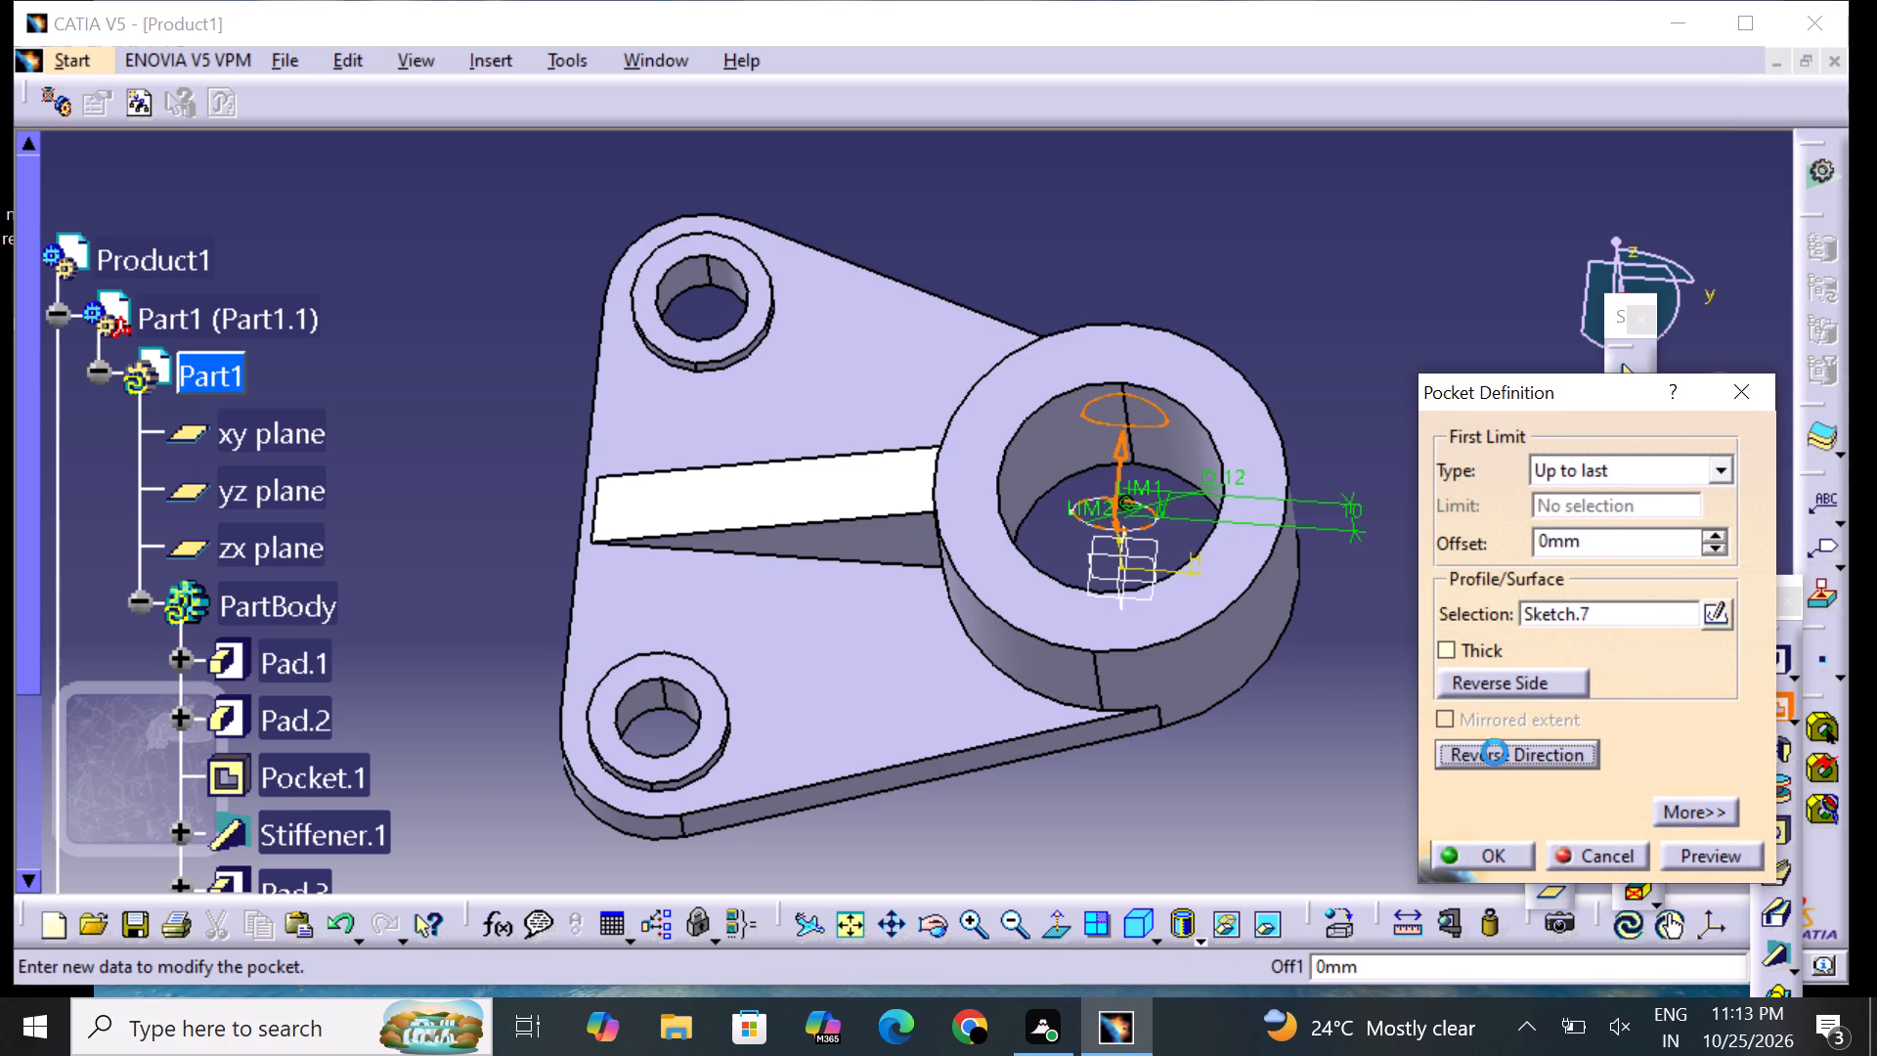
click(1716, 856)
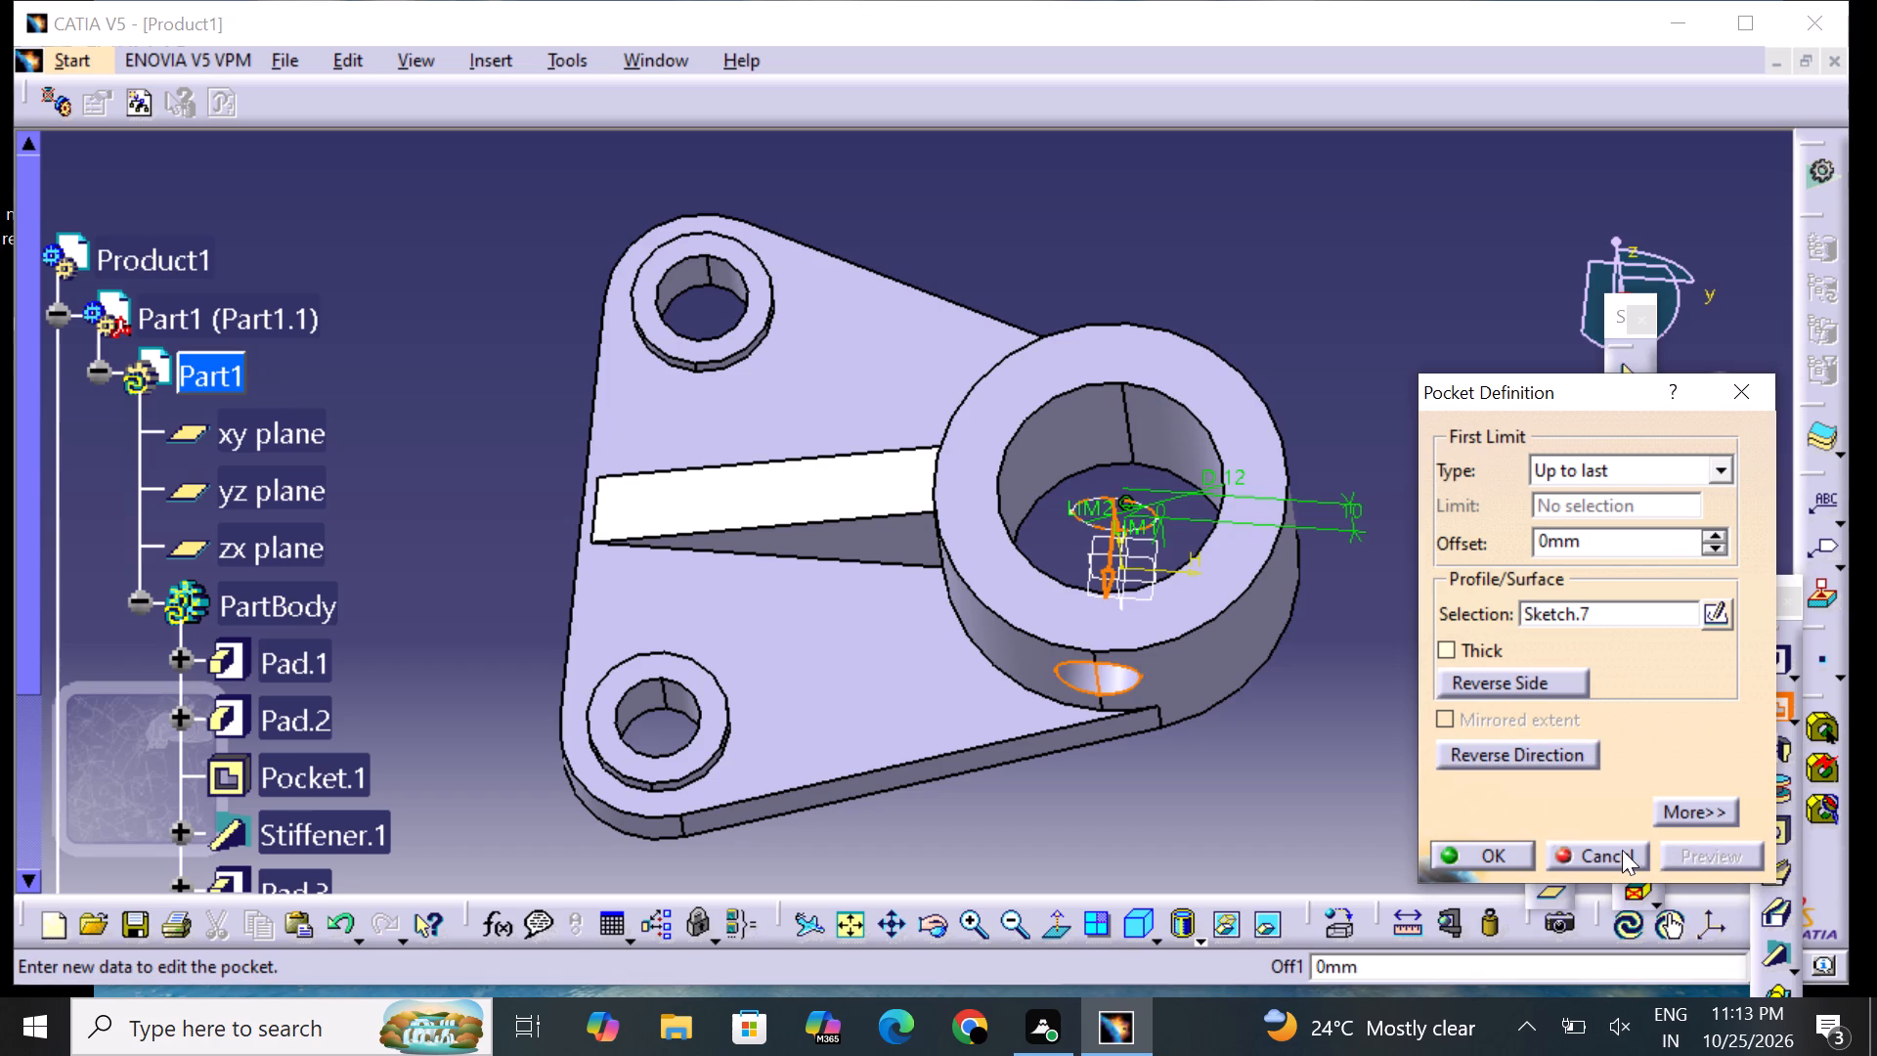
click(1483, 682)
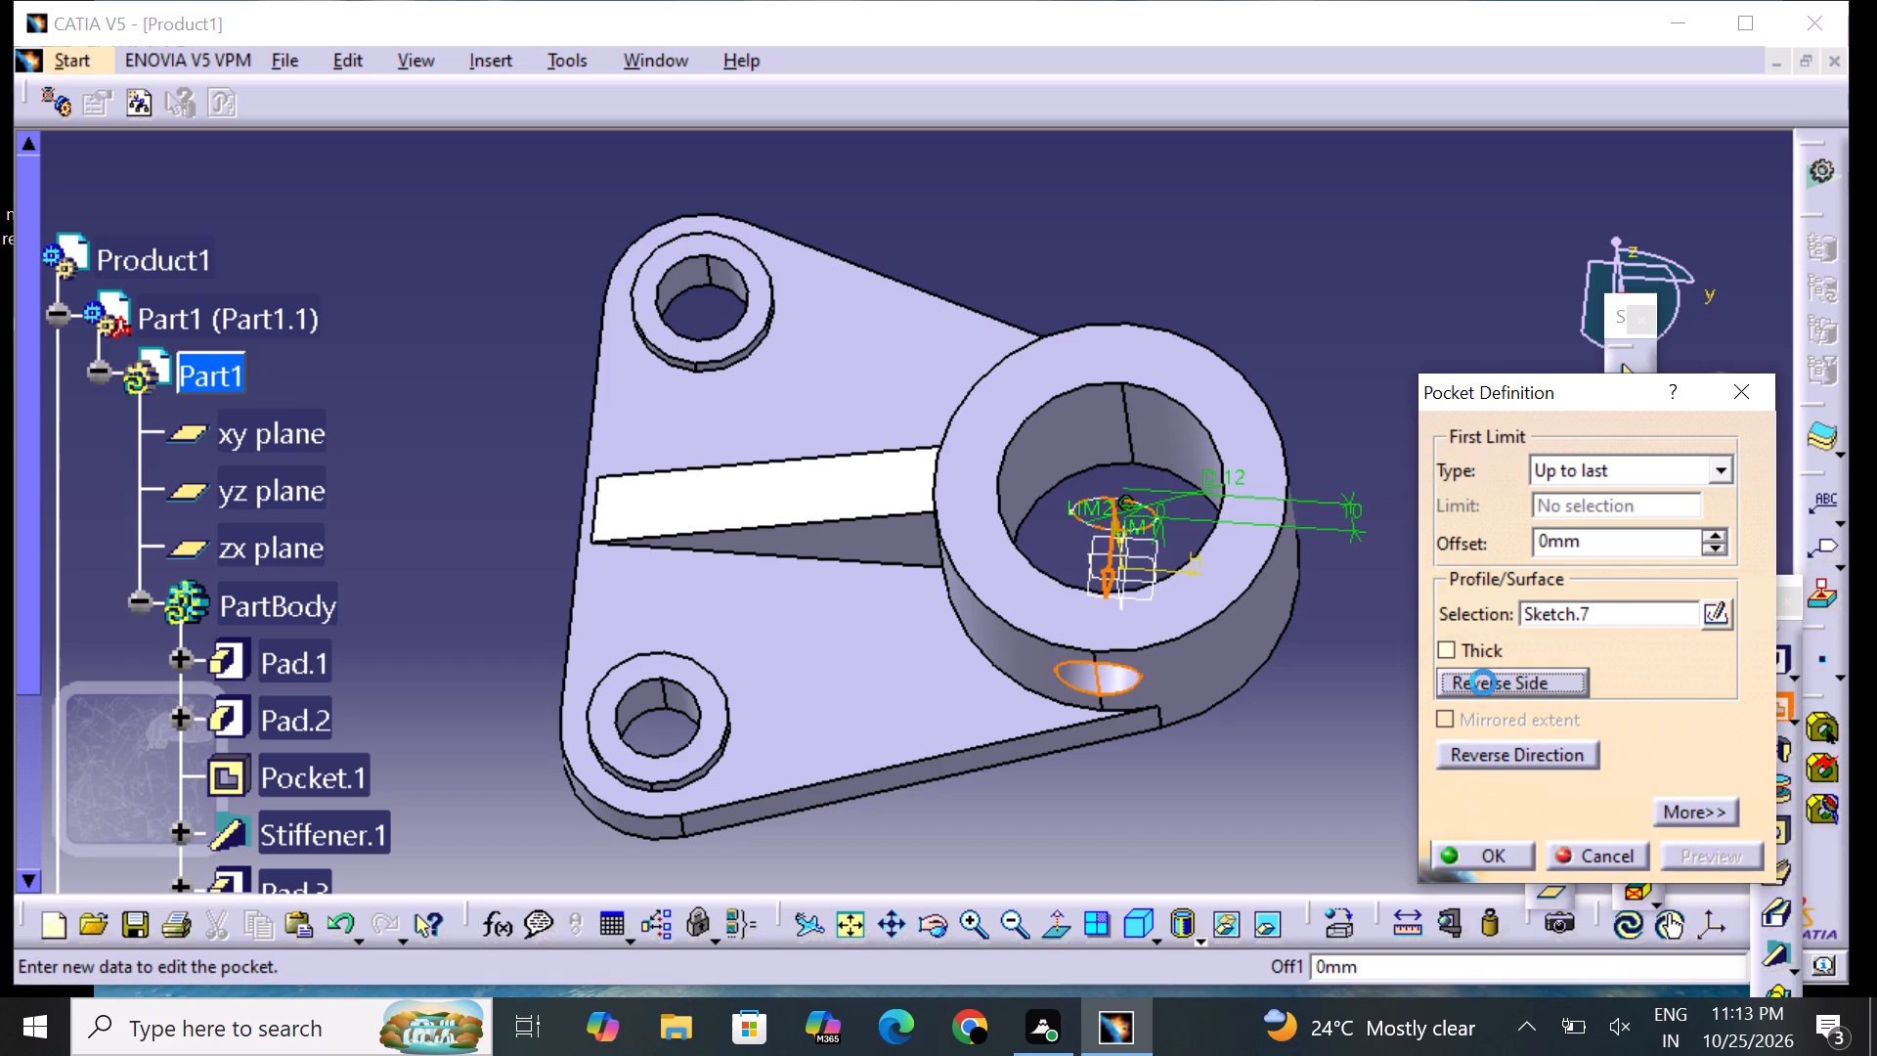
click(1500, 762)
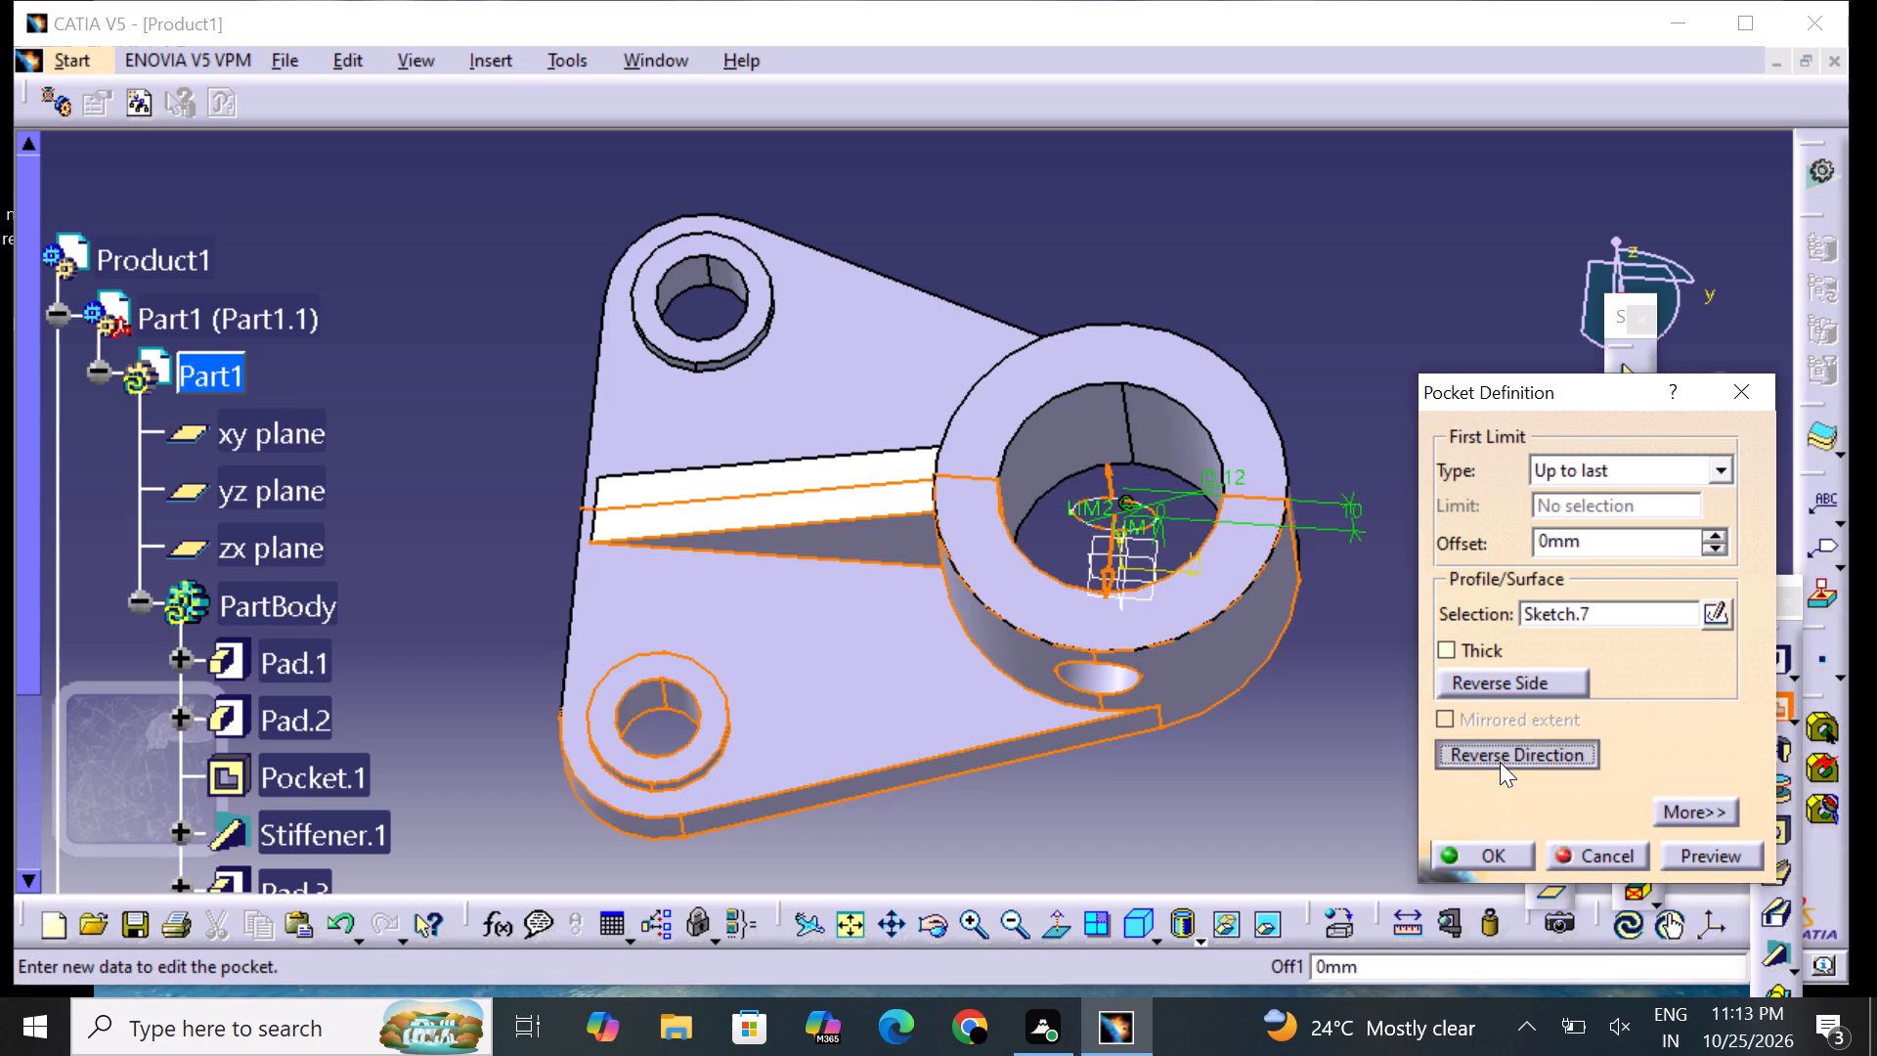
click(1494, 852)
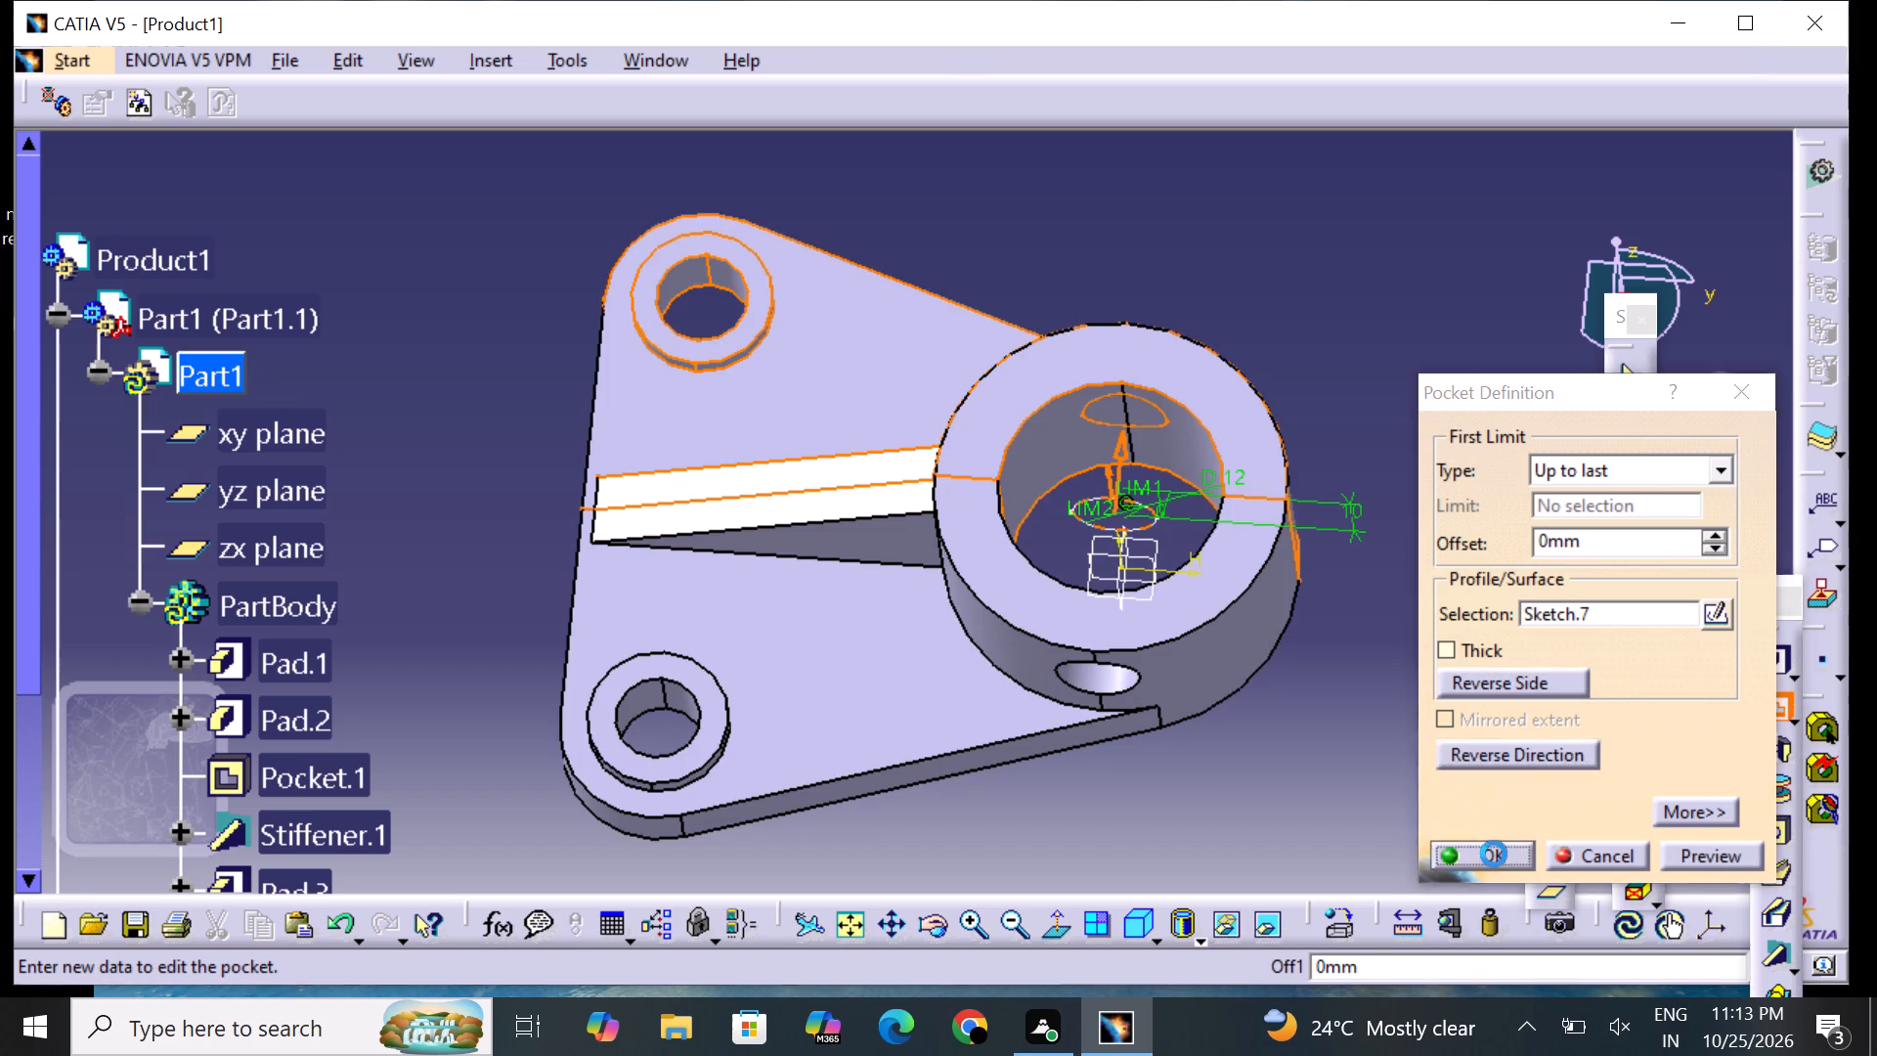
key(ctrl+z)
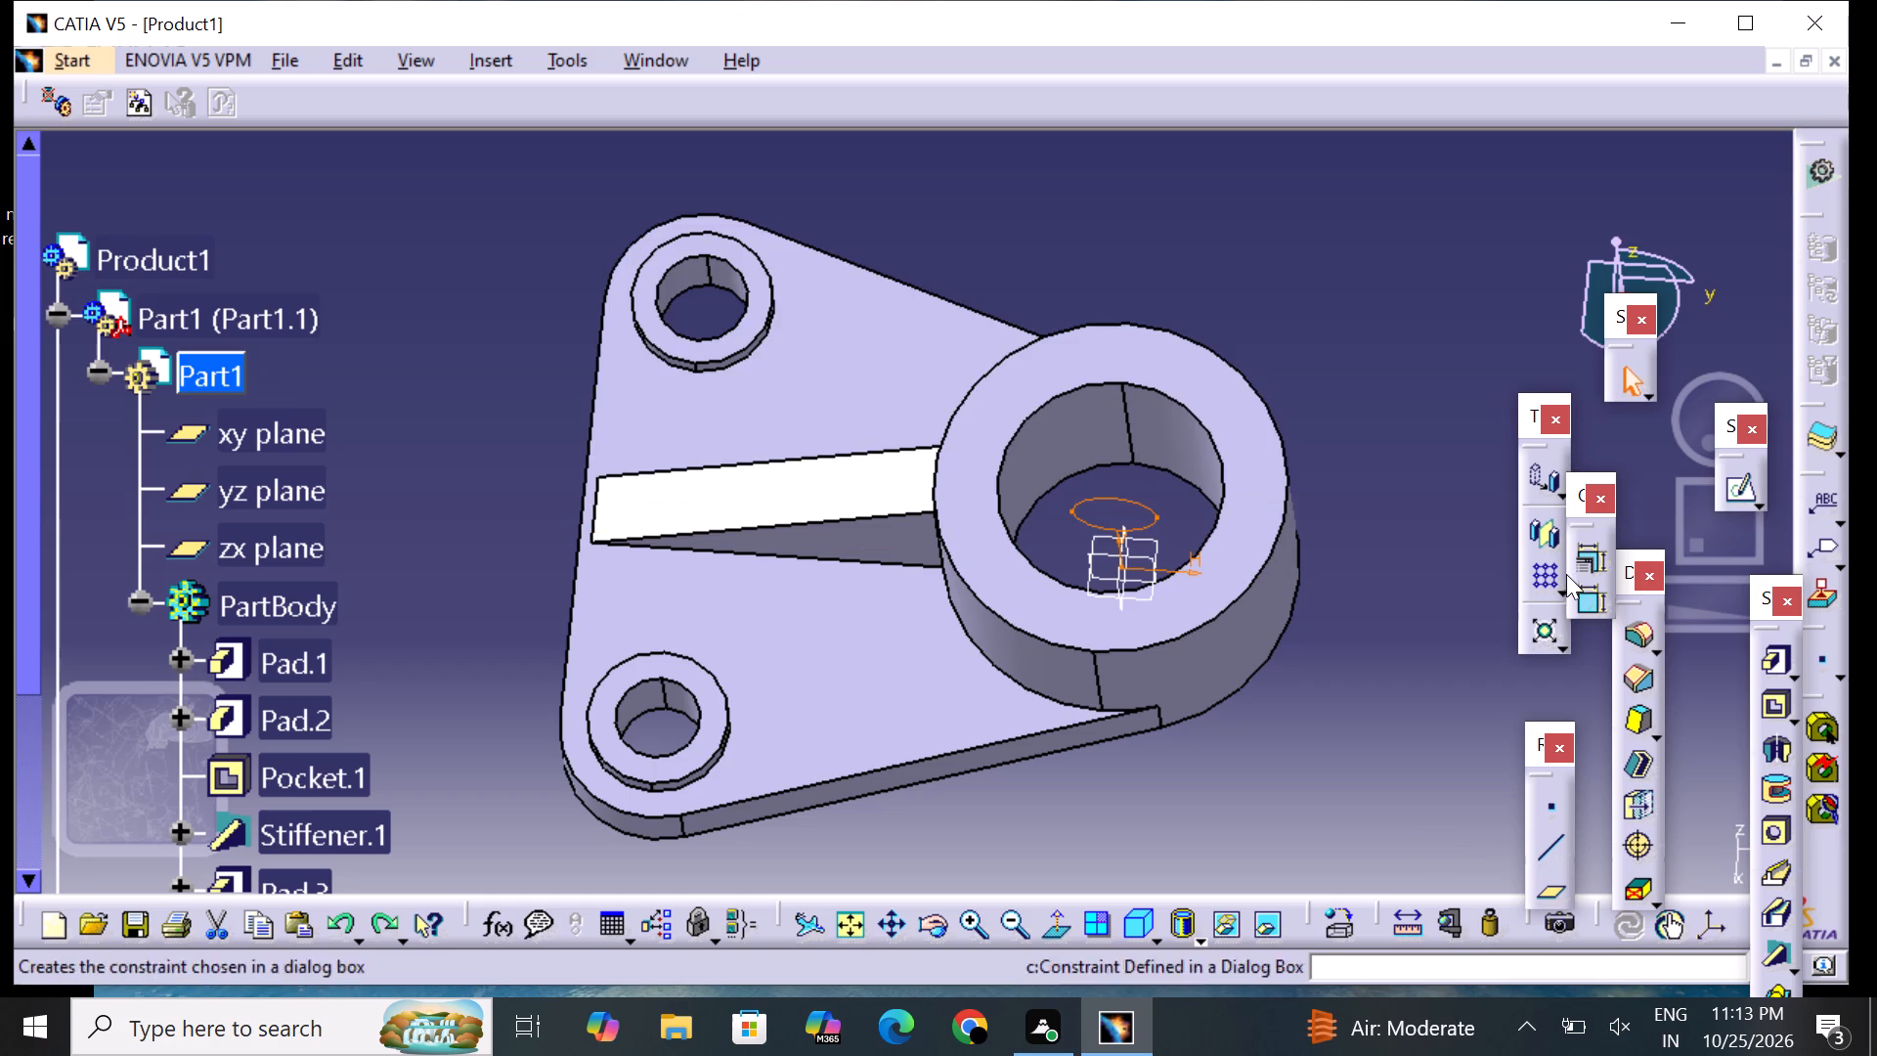
Cut the 12 mm circle through the large ring boss's wall as an Up to last pocket in the reversed direction.
click(1107, 529)
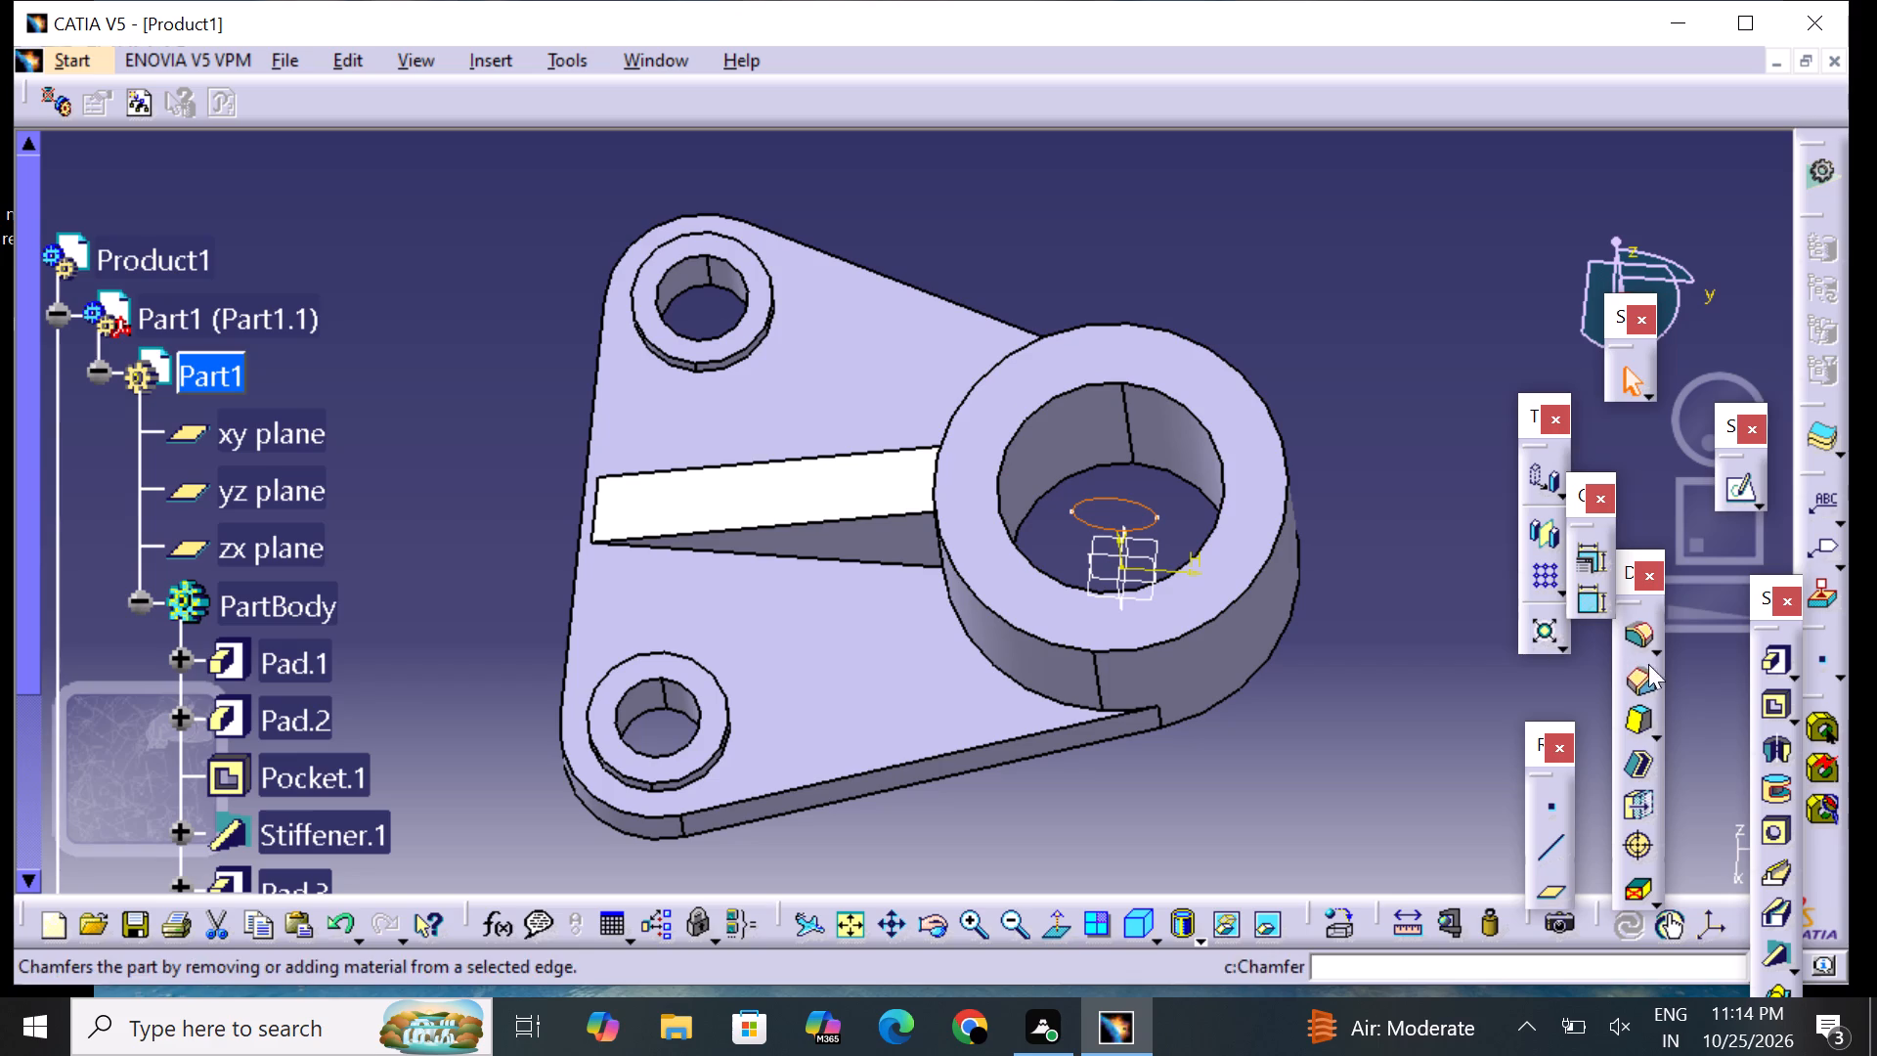
click(1770, 708)
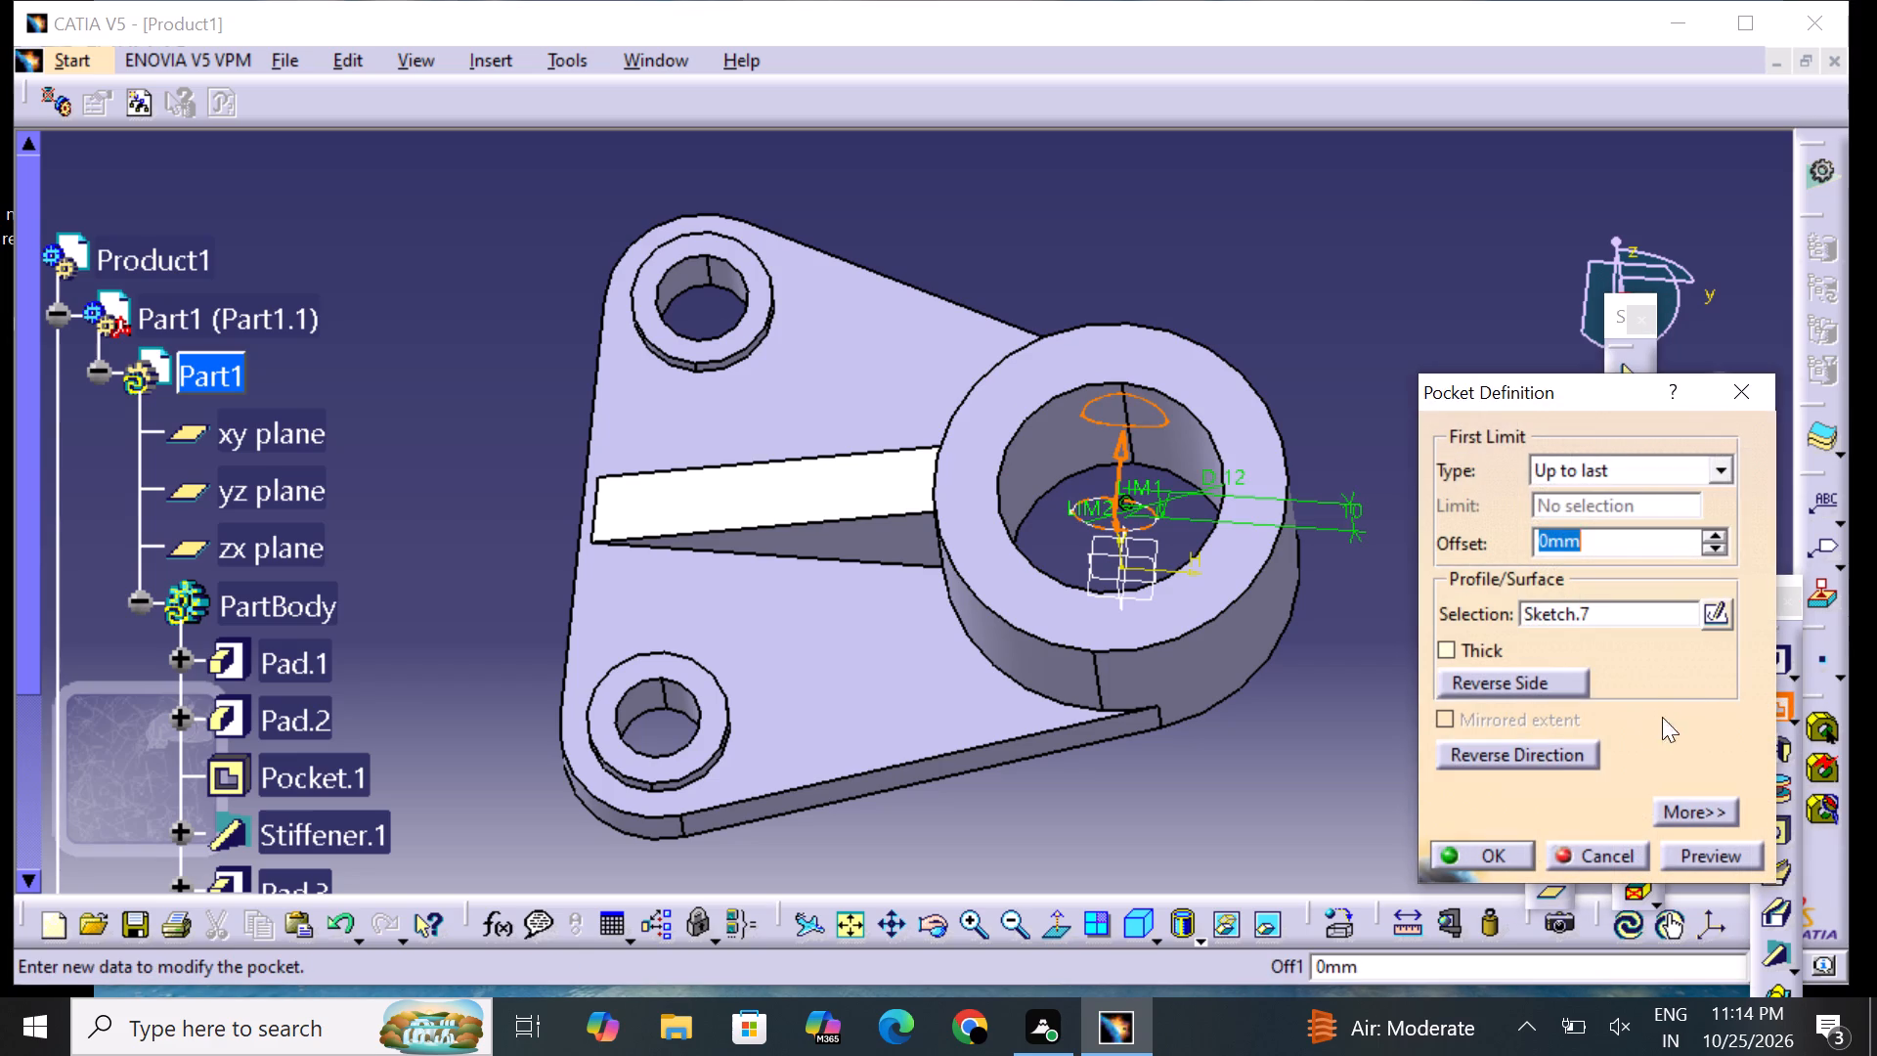
click(1555, 761)
click(1709, 852)
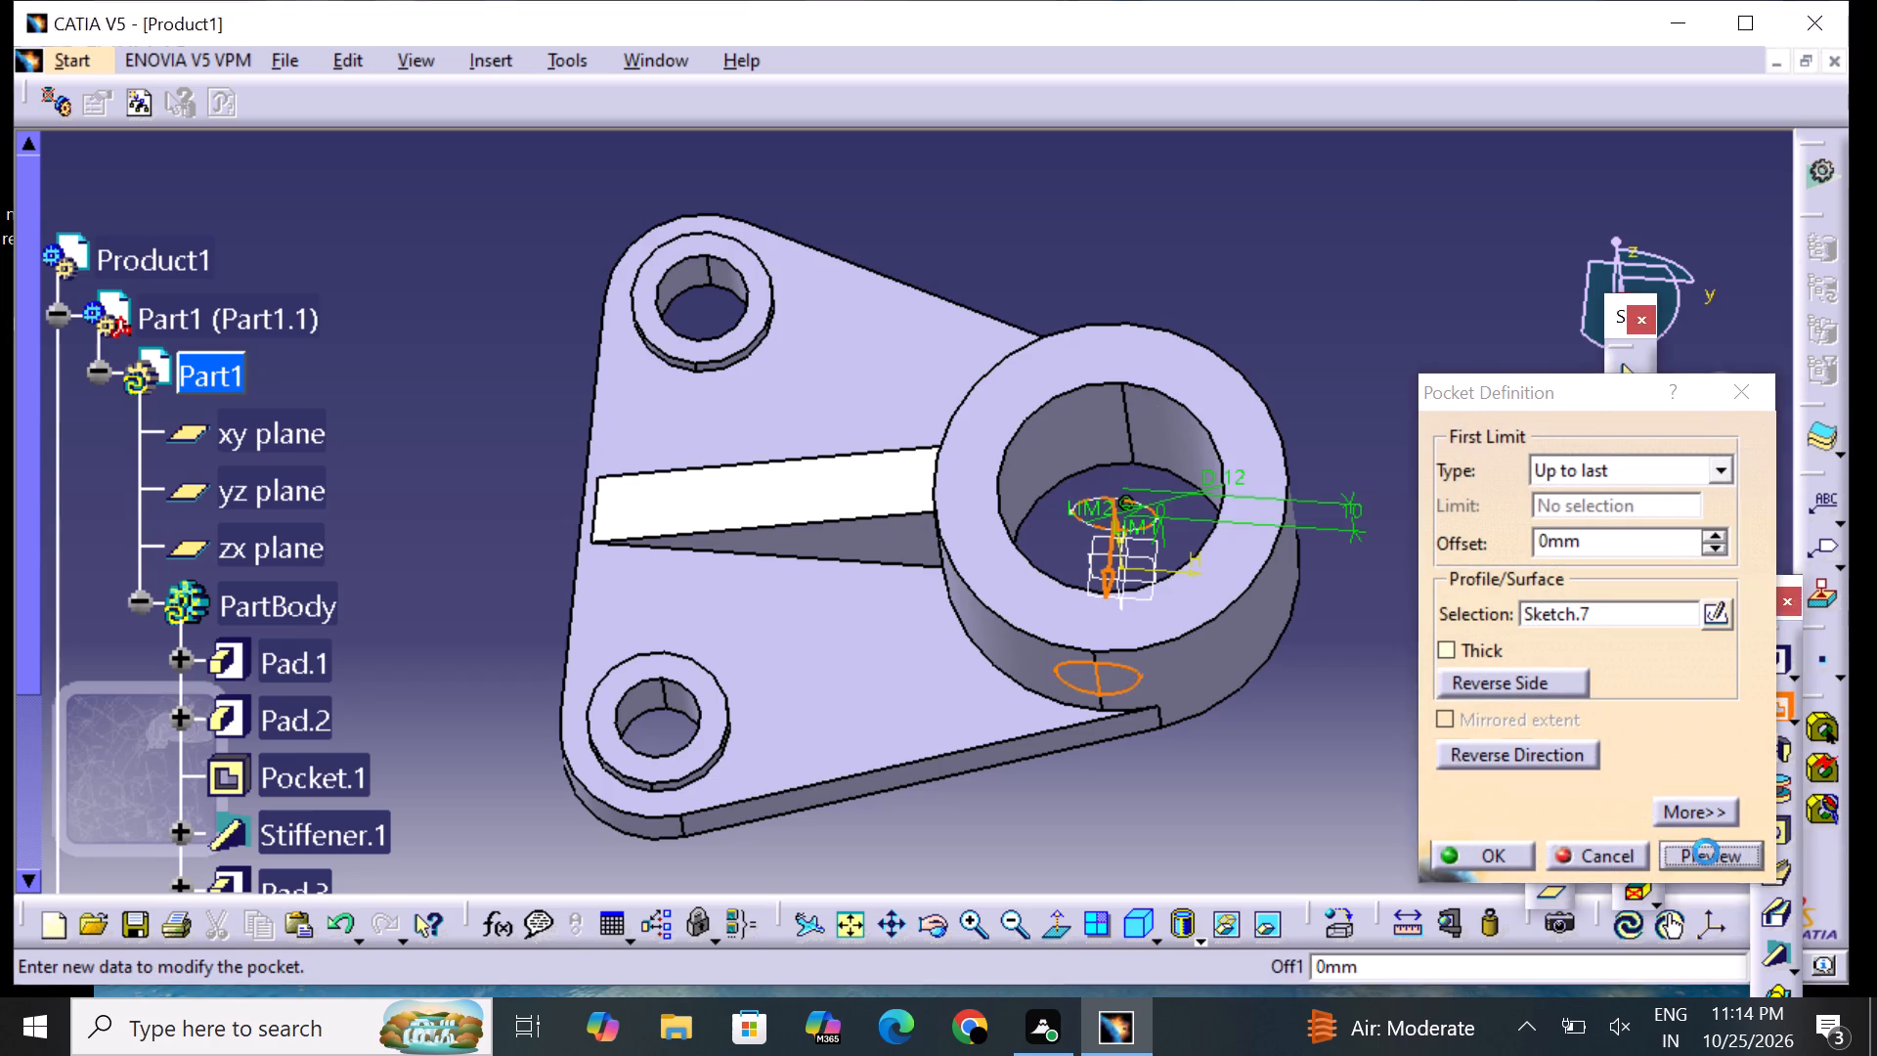
click(1533, 858)
Start a new sketch on the part's zx plane.
middle_click(1289, 717)
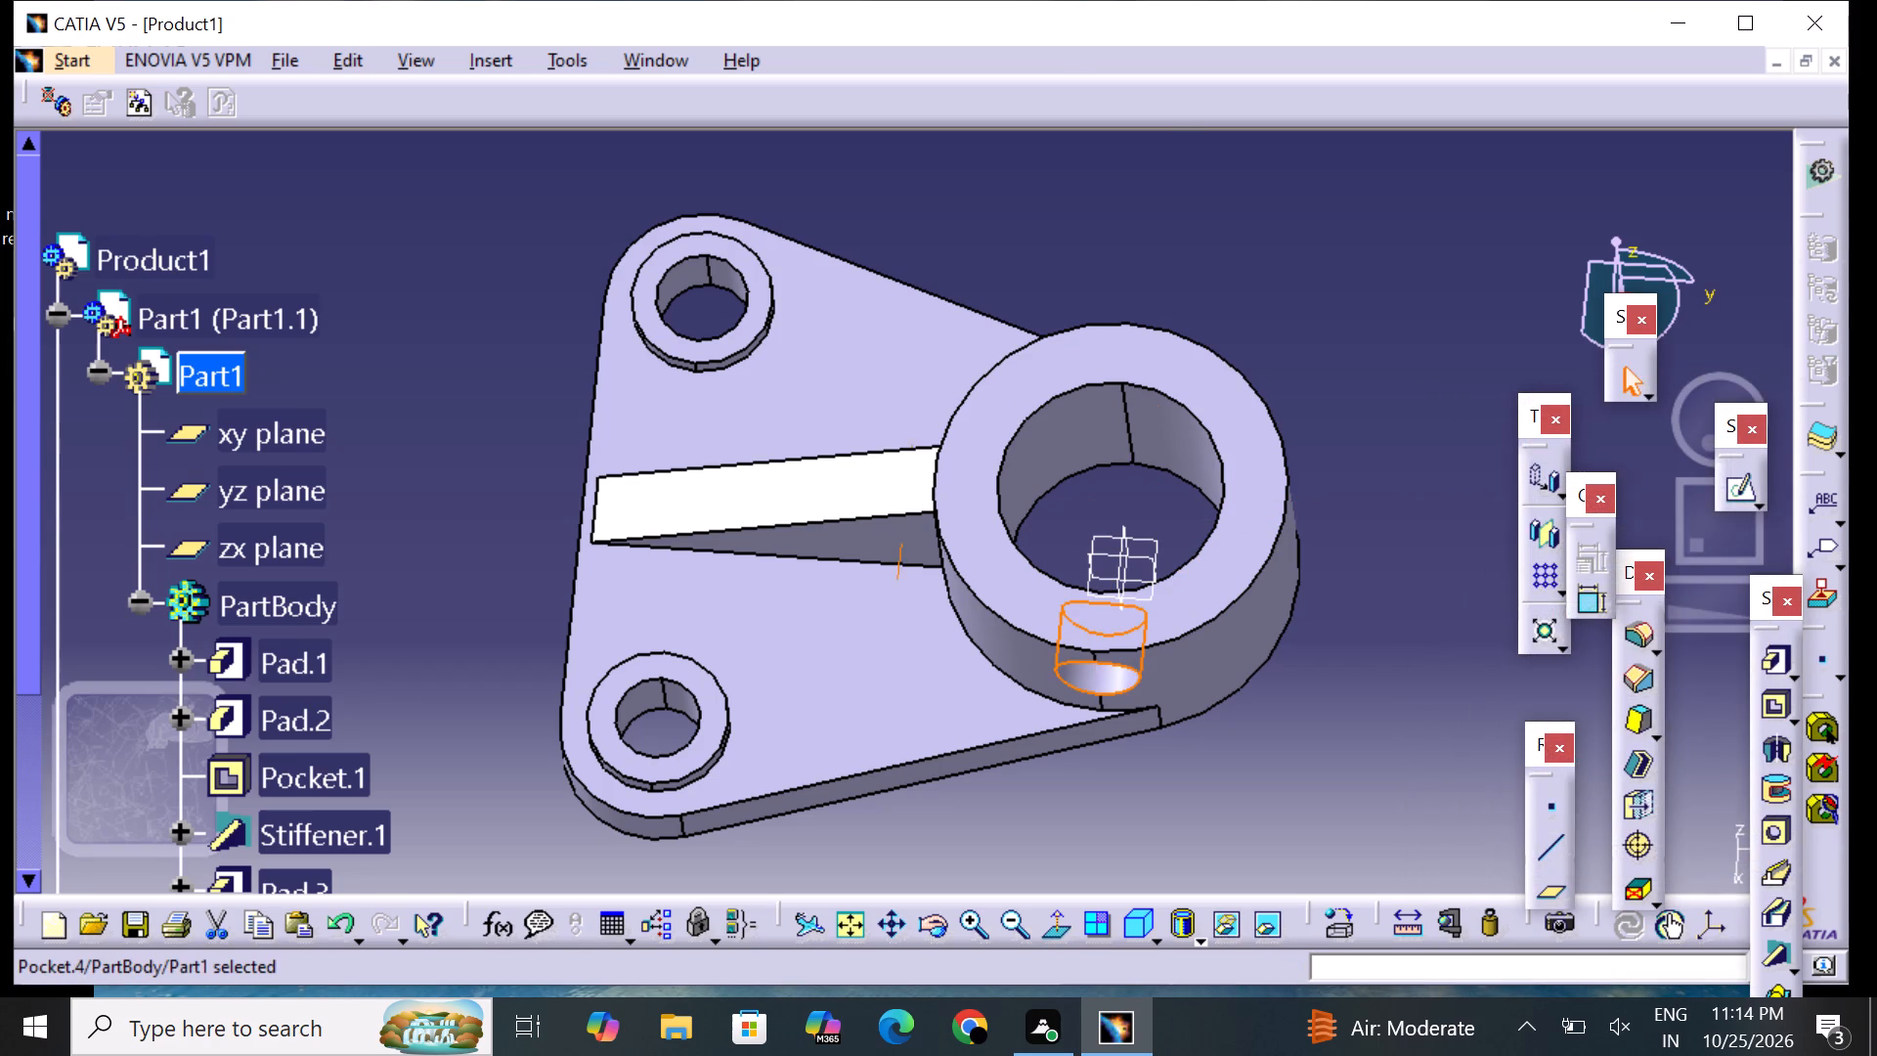
middle_drag(1200, 635, 1328, 761)
click(1327, 761)
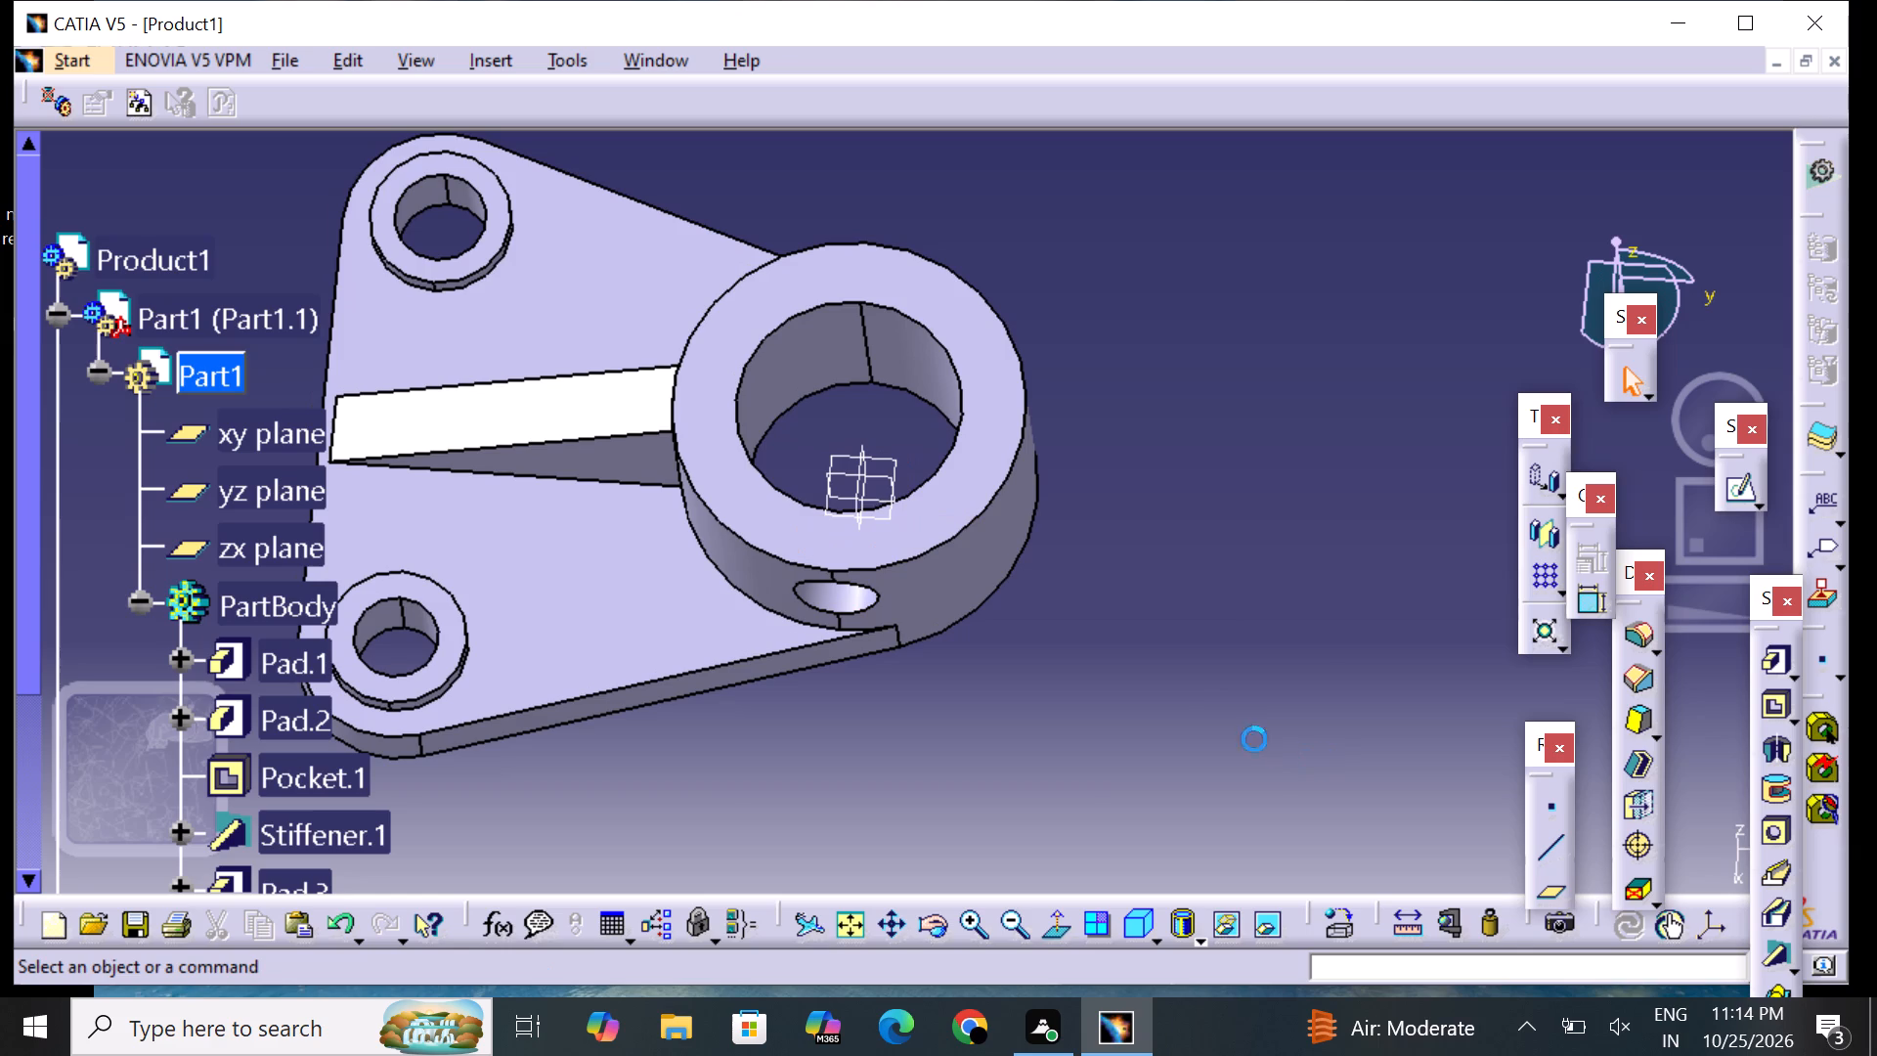
middle_drag(1193, 716, 1267, 567)
right_drag(1192, 717, 1267, 567)
middle_drag(1264, 577, 1411, 514)
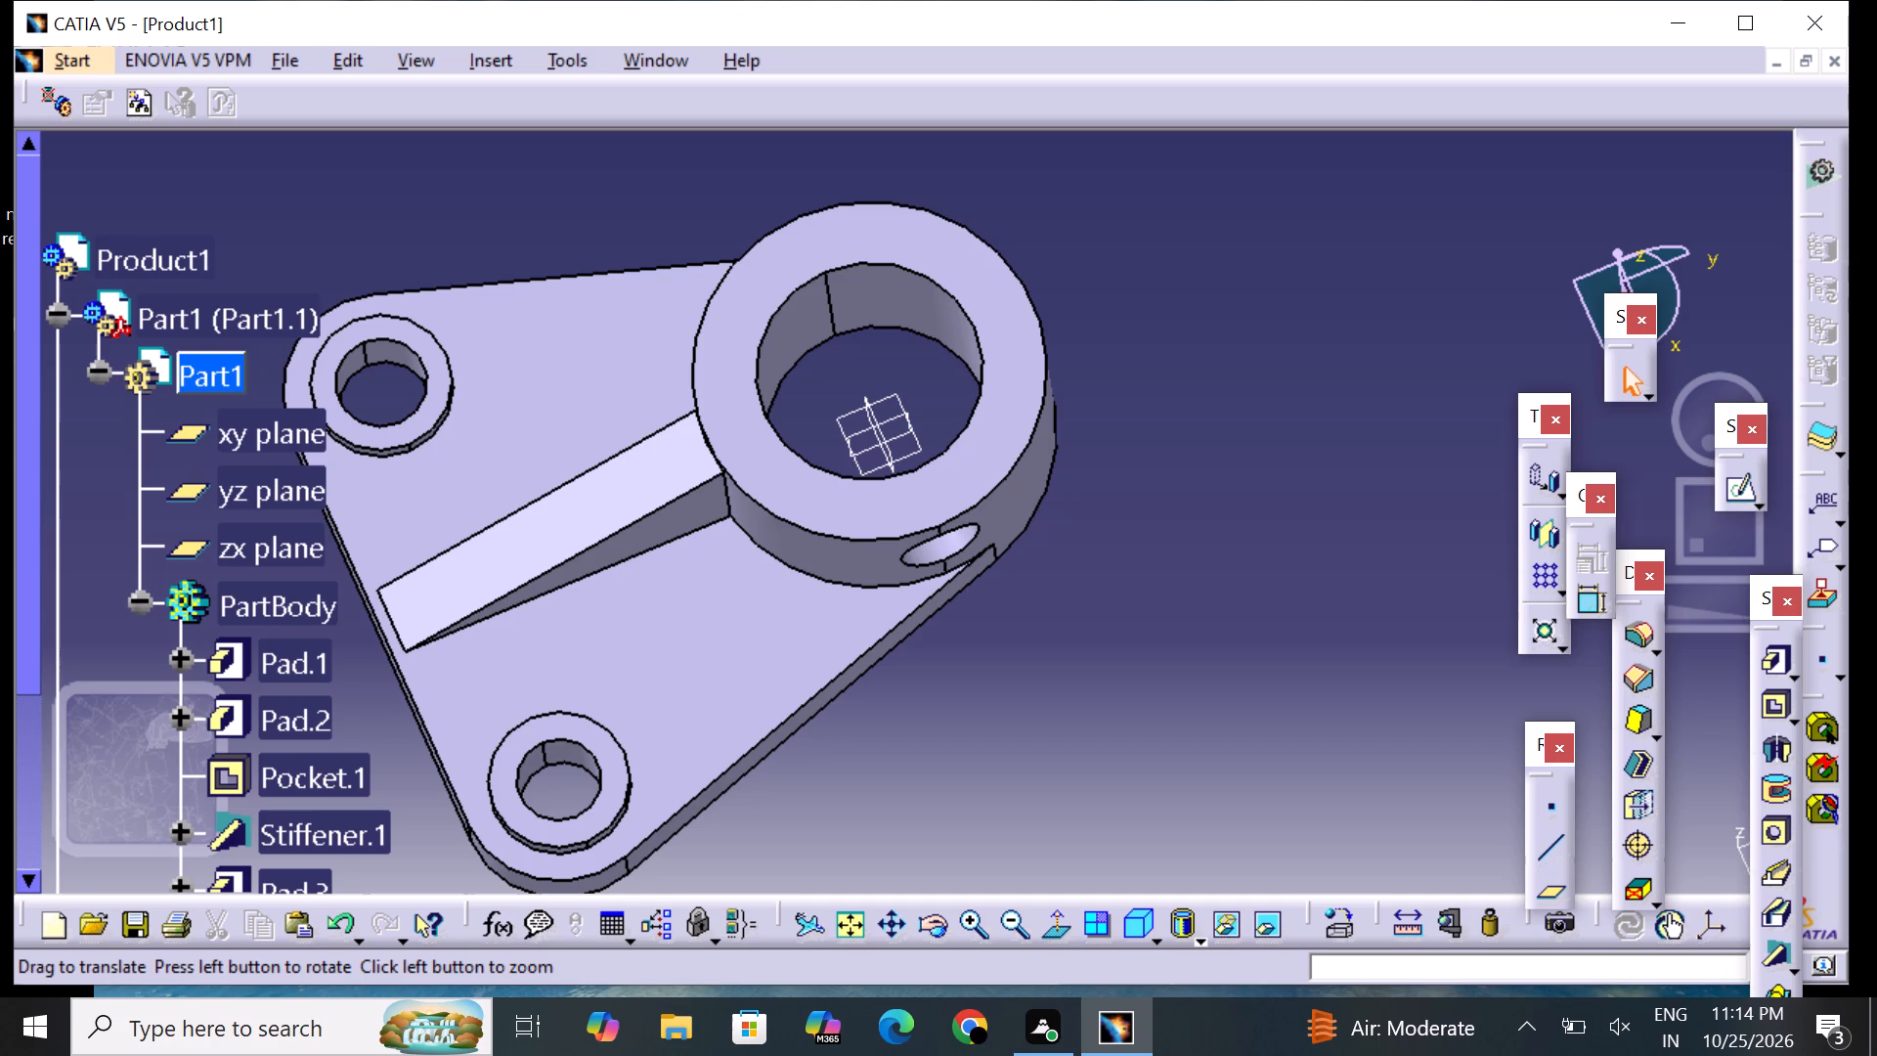
click(271, 550)
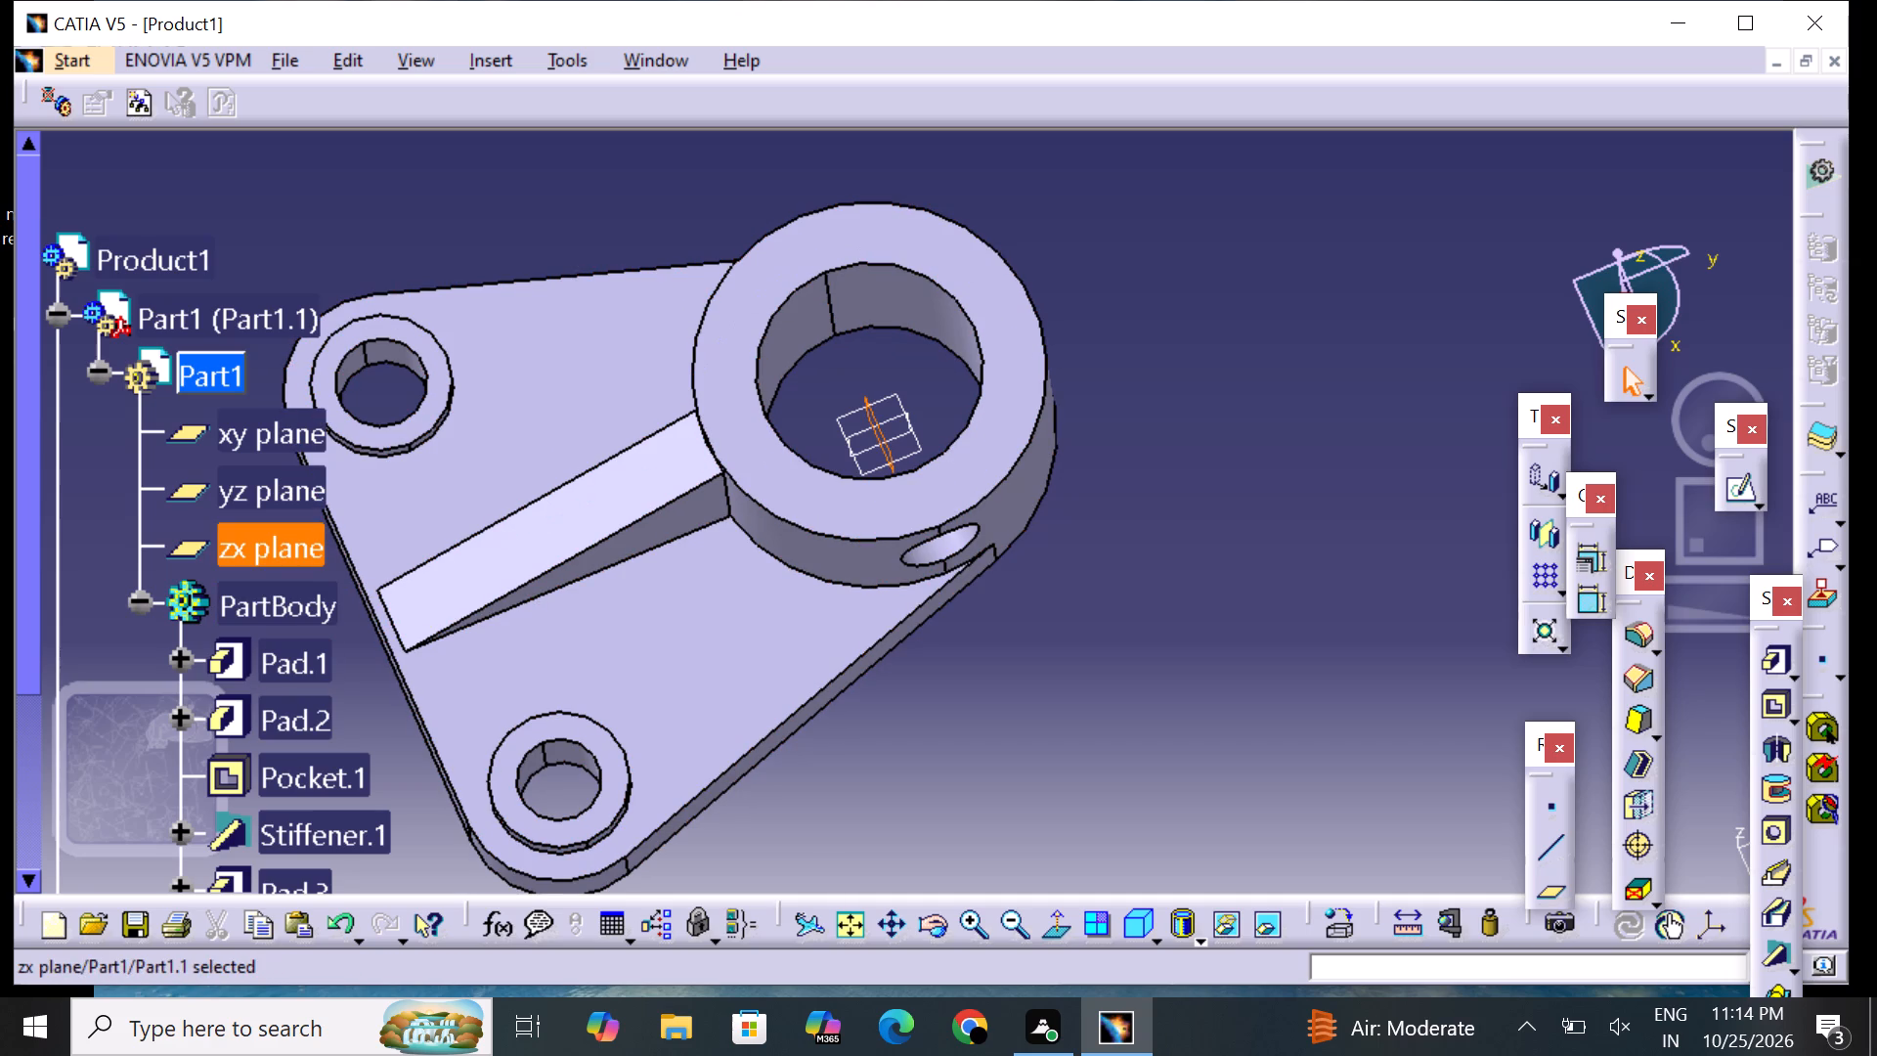
click(1724, 499)
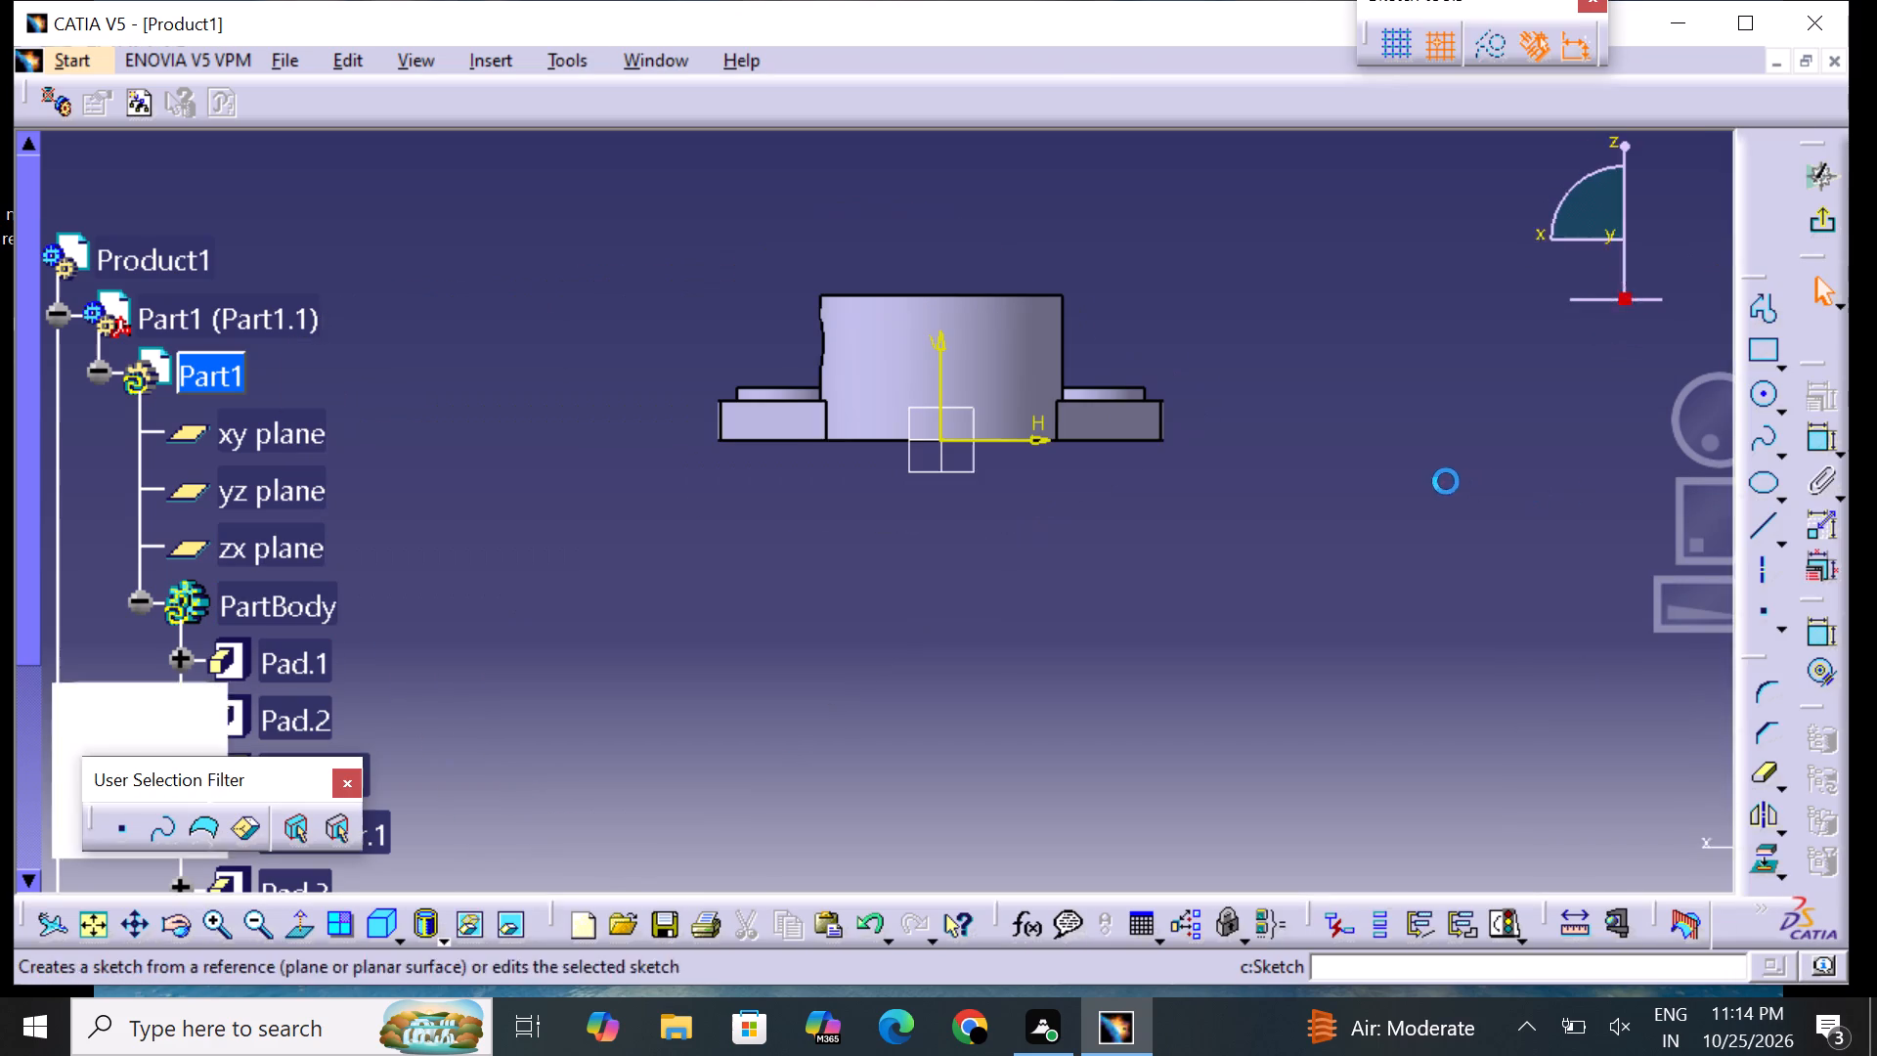
Draw a circle of about 20 mm diameter on the vertical axis, centred about 20 mm below the large ring boss's top edge.
middle_drag(1181, 494, 1207, 605)
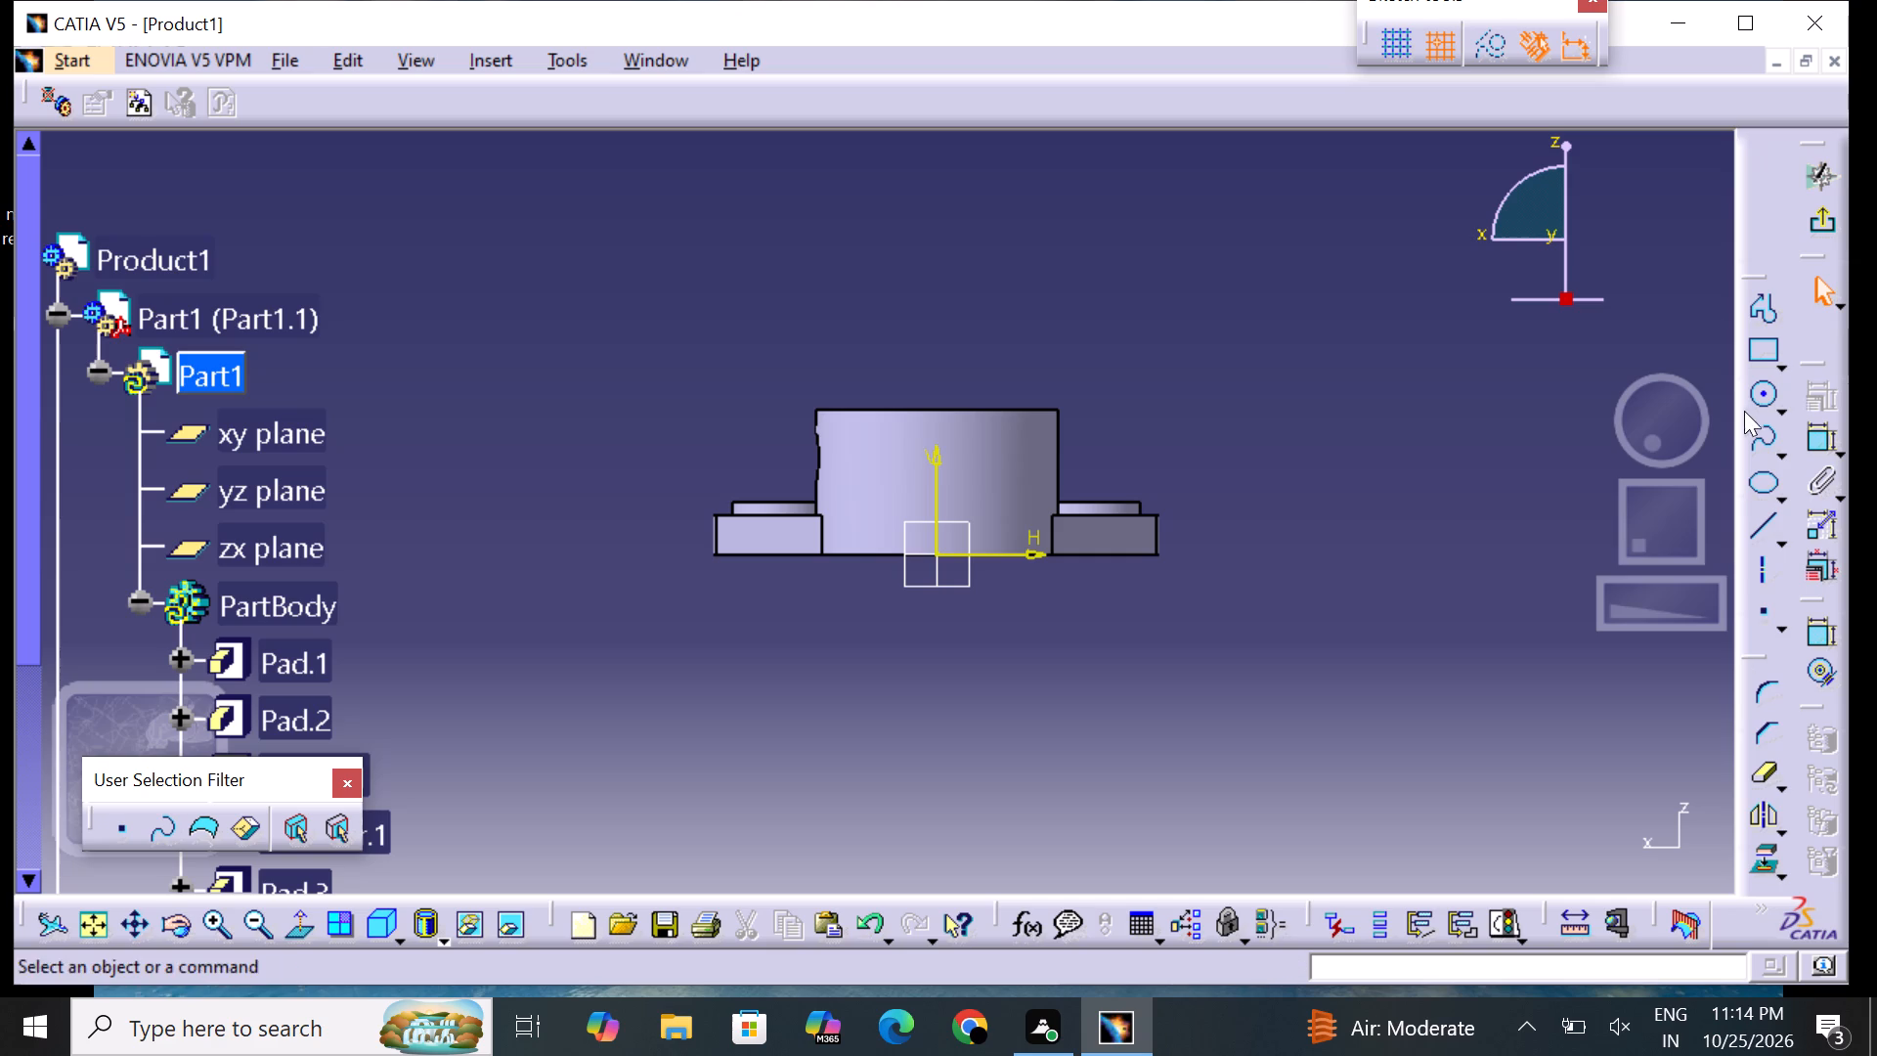
click(1761, 389)
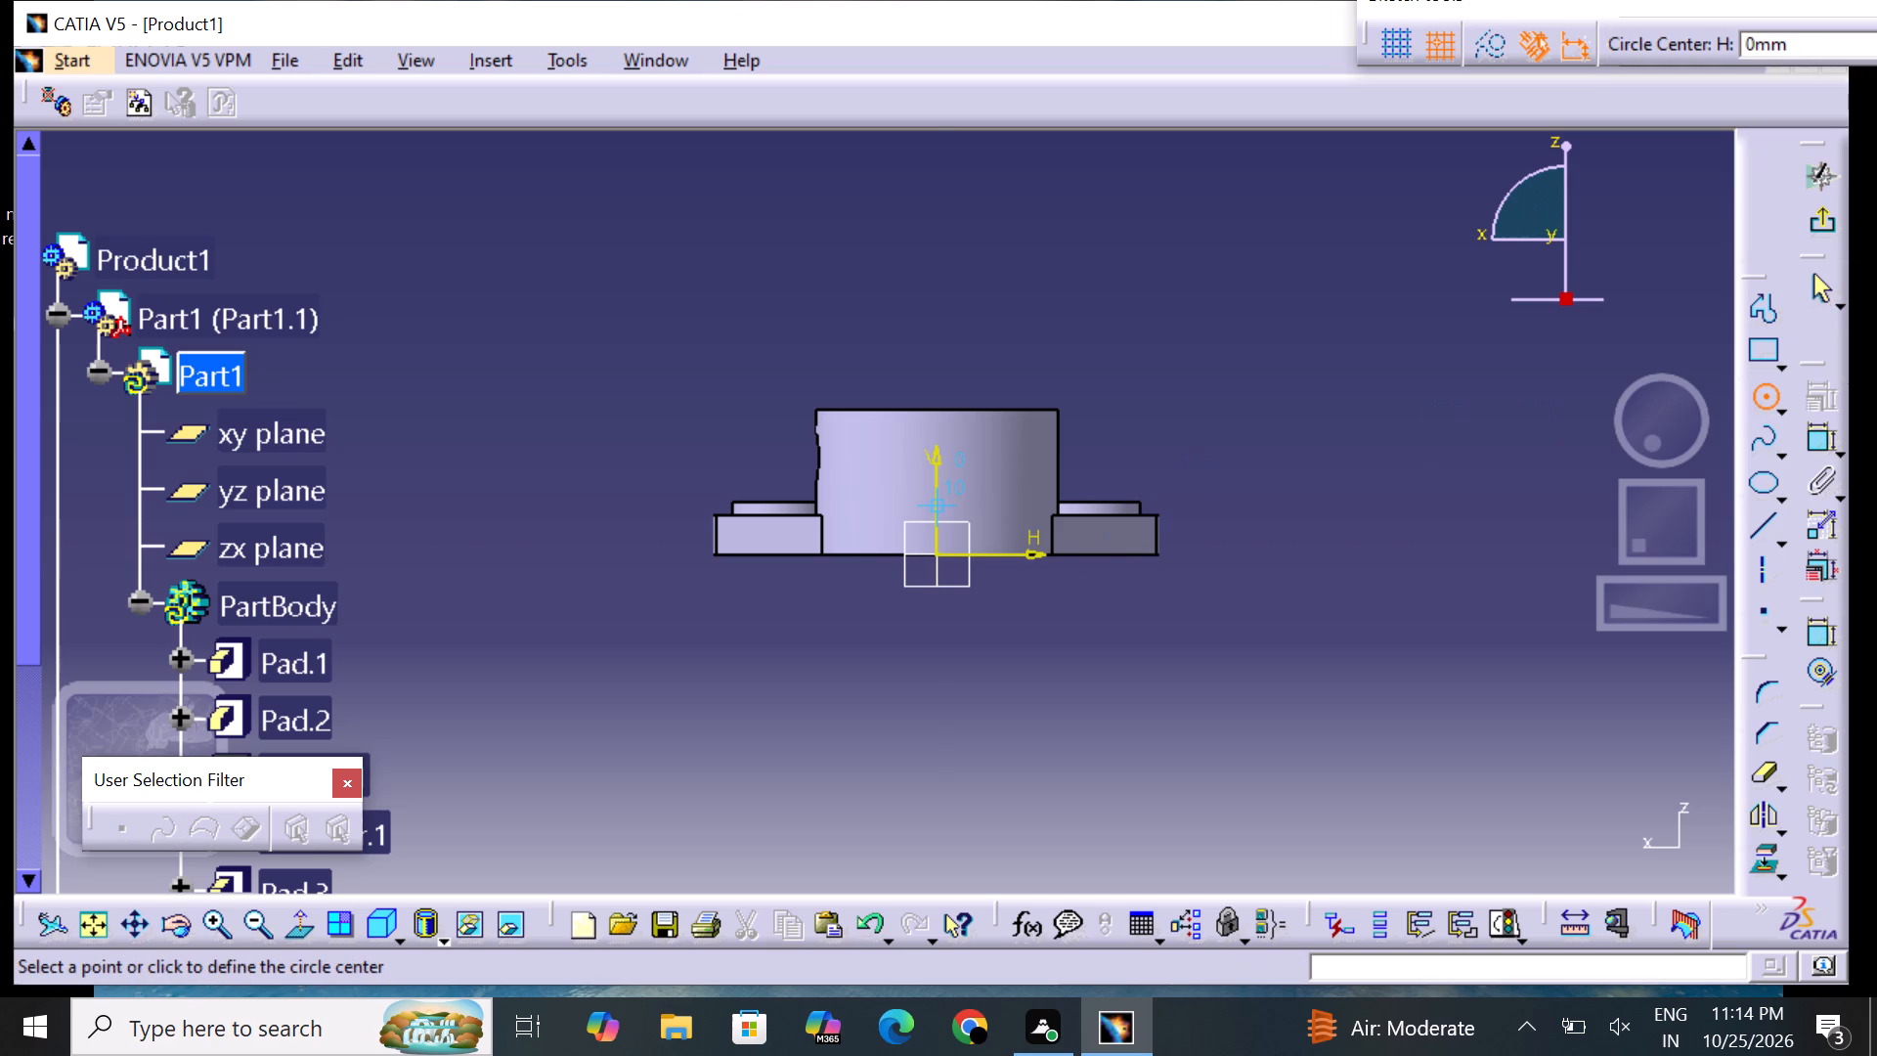
click(934, 483)
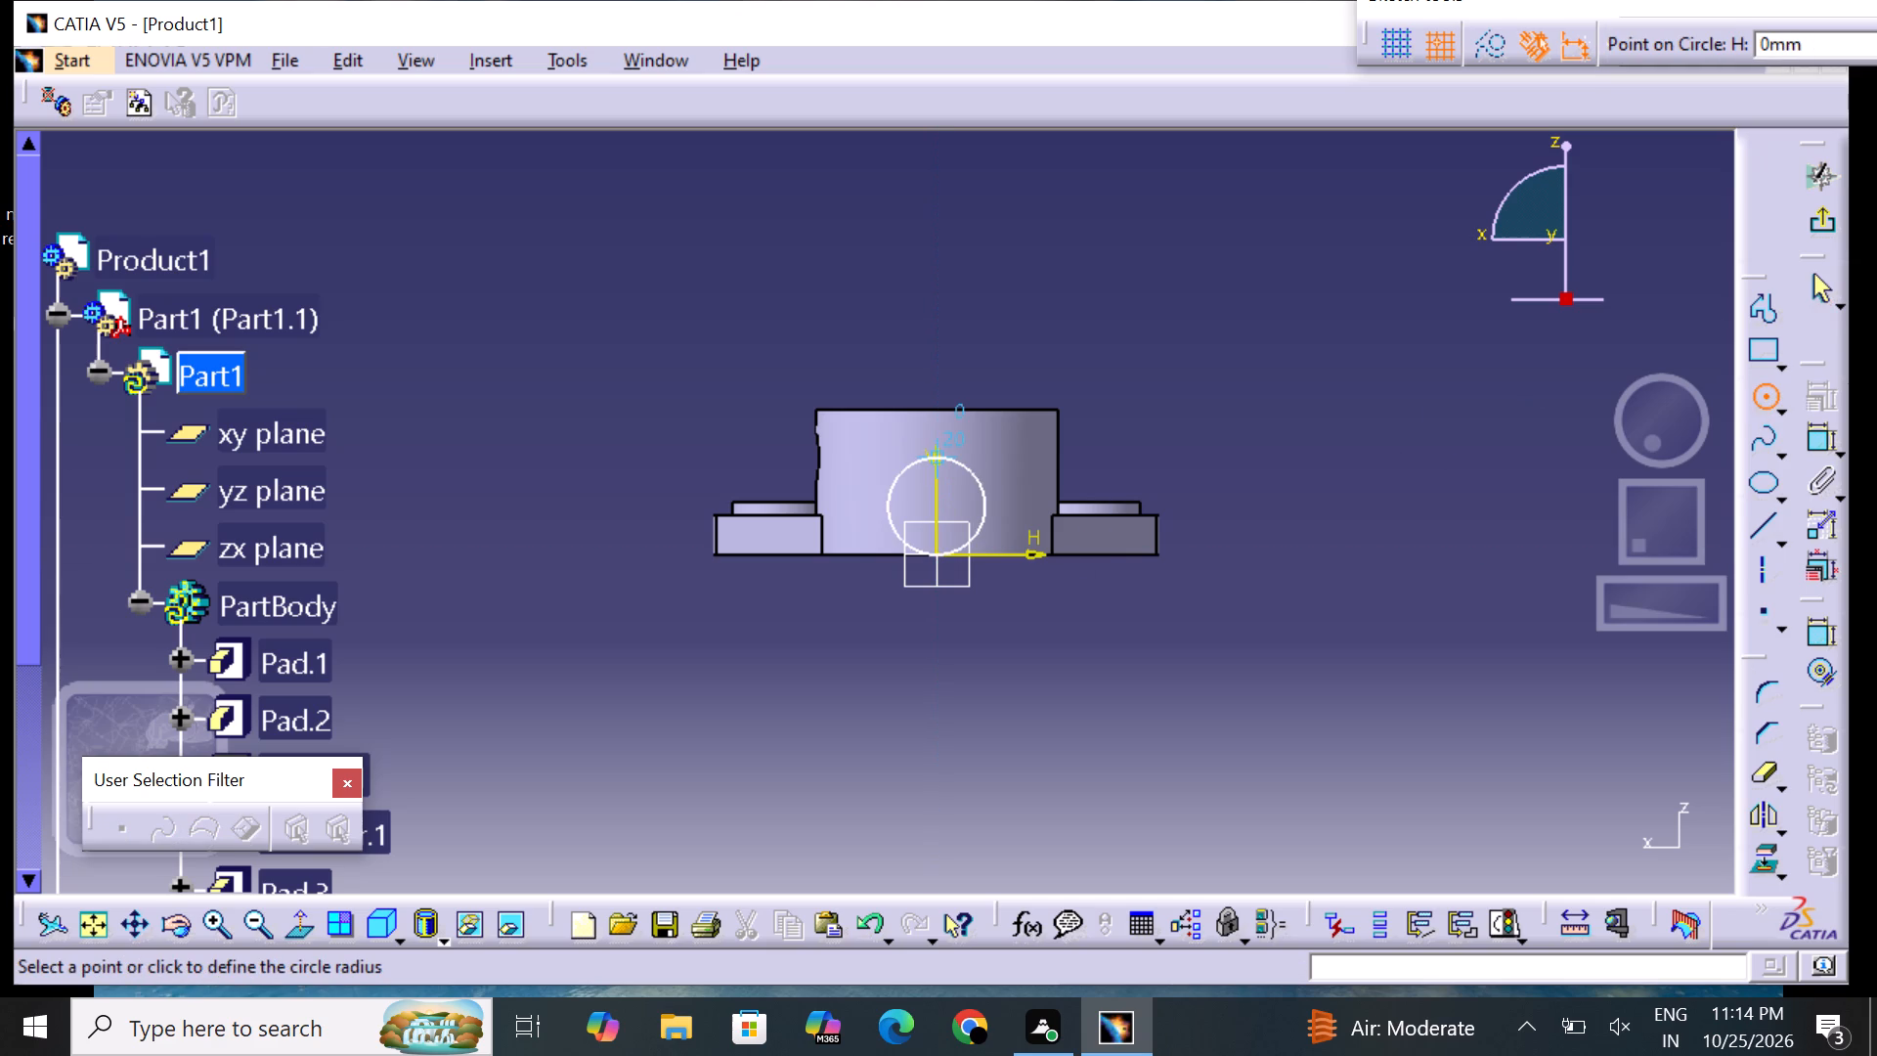
click(943, 475)
click(1383, 462)
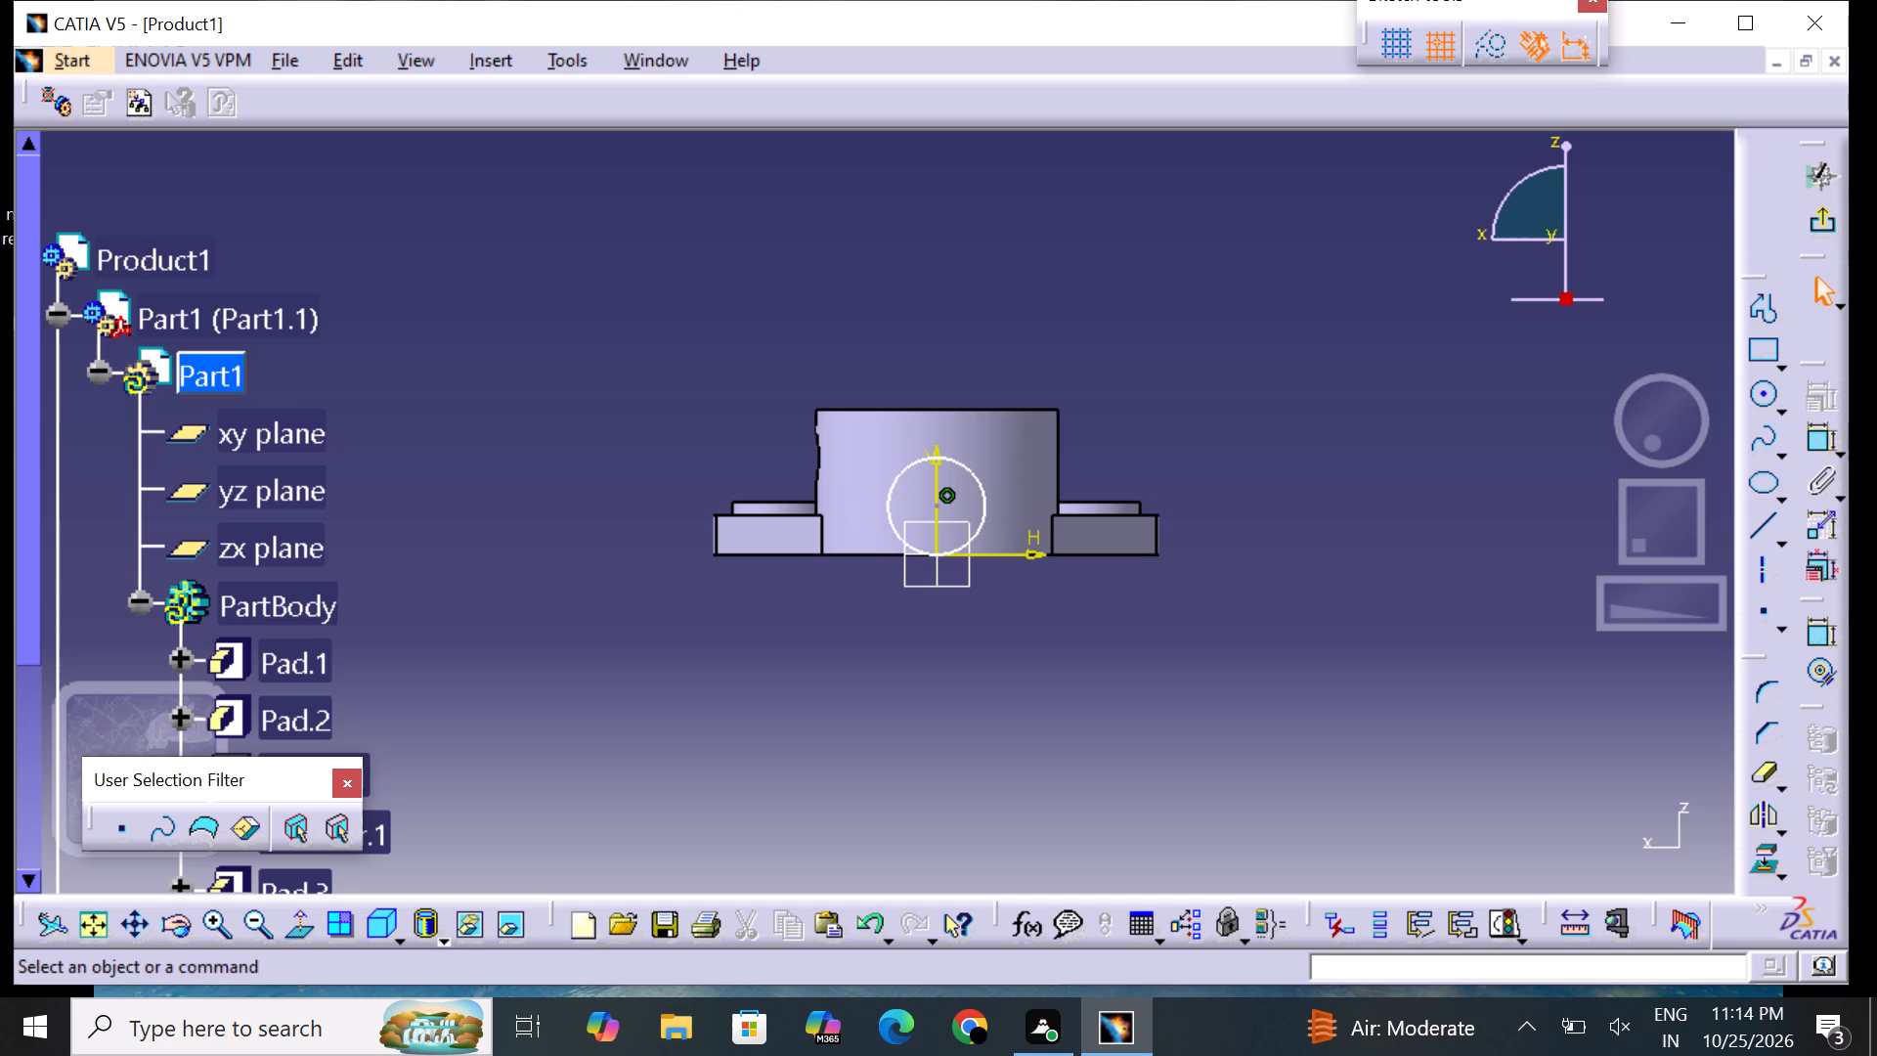
Dimension the new circle on the ring boss and set its diameter to 12 mm.
click(1810, 439)
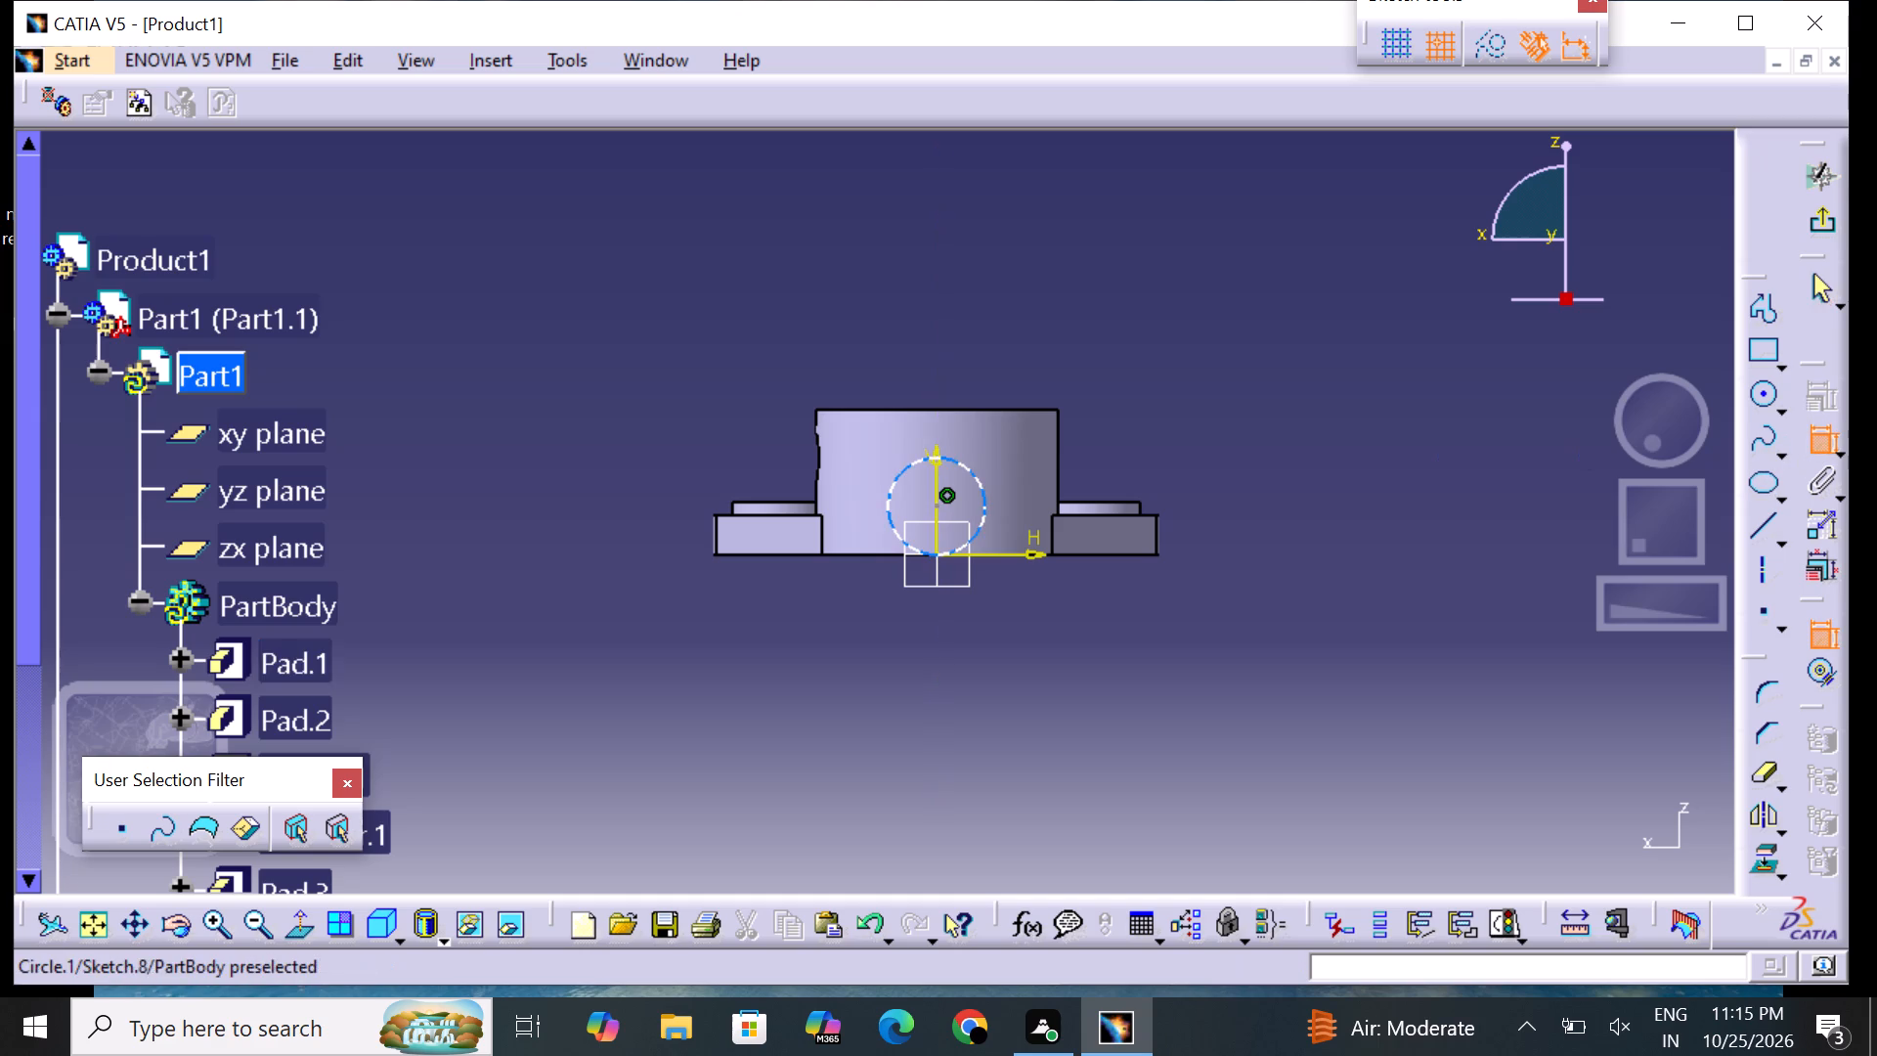
click(980, 477)
click(1279, 455)
double_click(1281, 452)
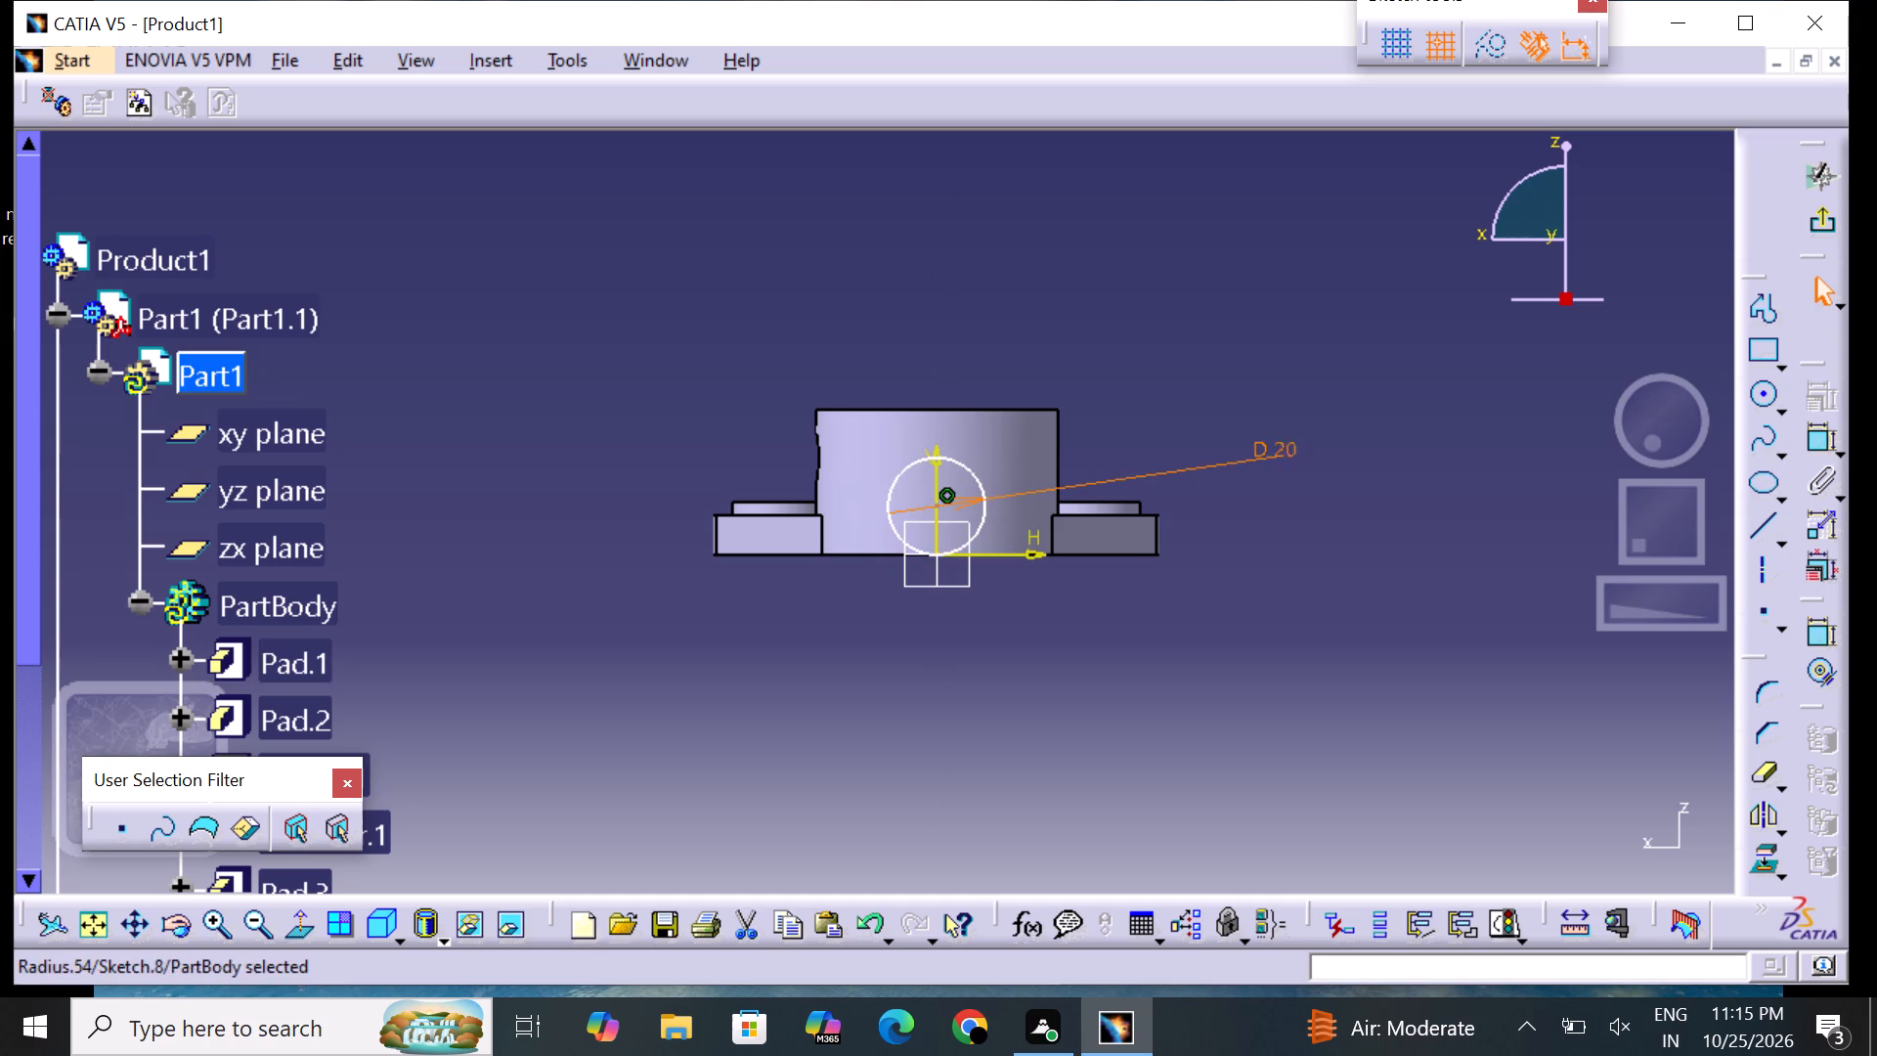
key(BackSpace)
text(12)
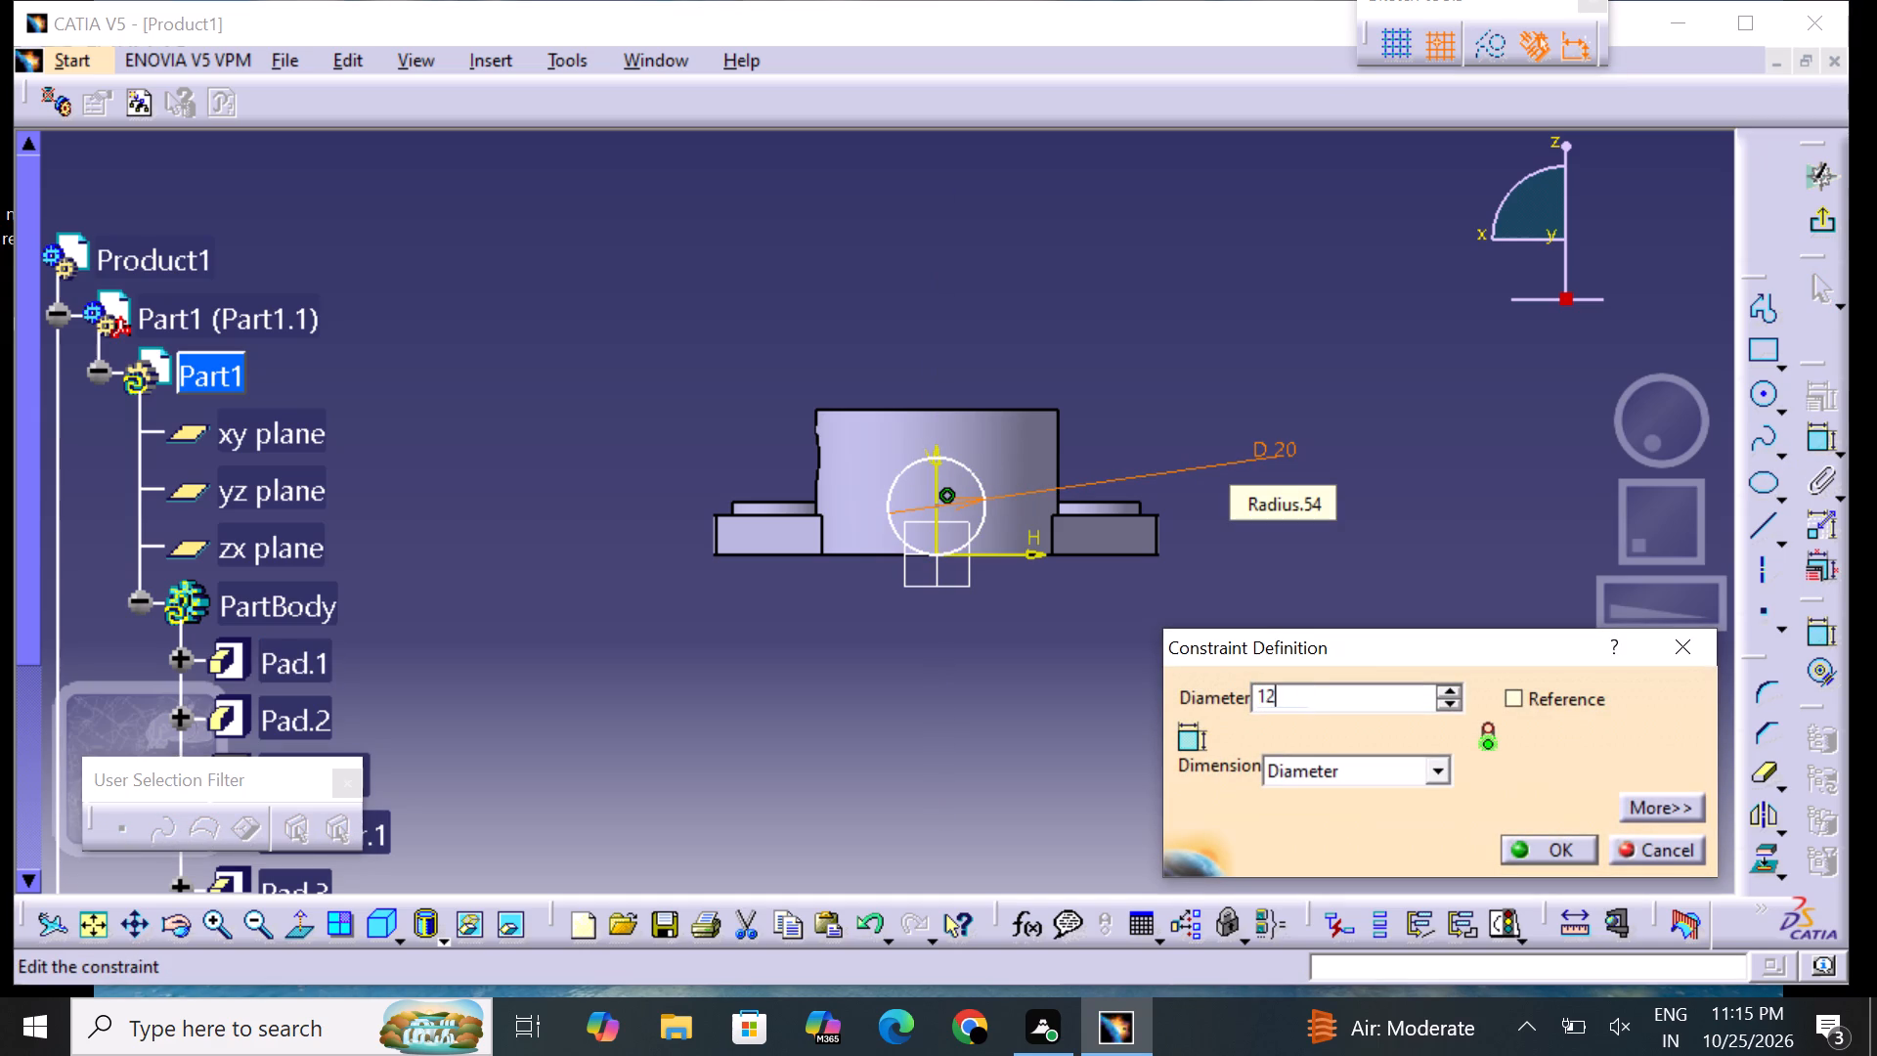
key(Return)
click(1354, 437)
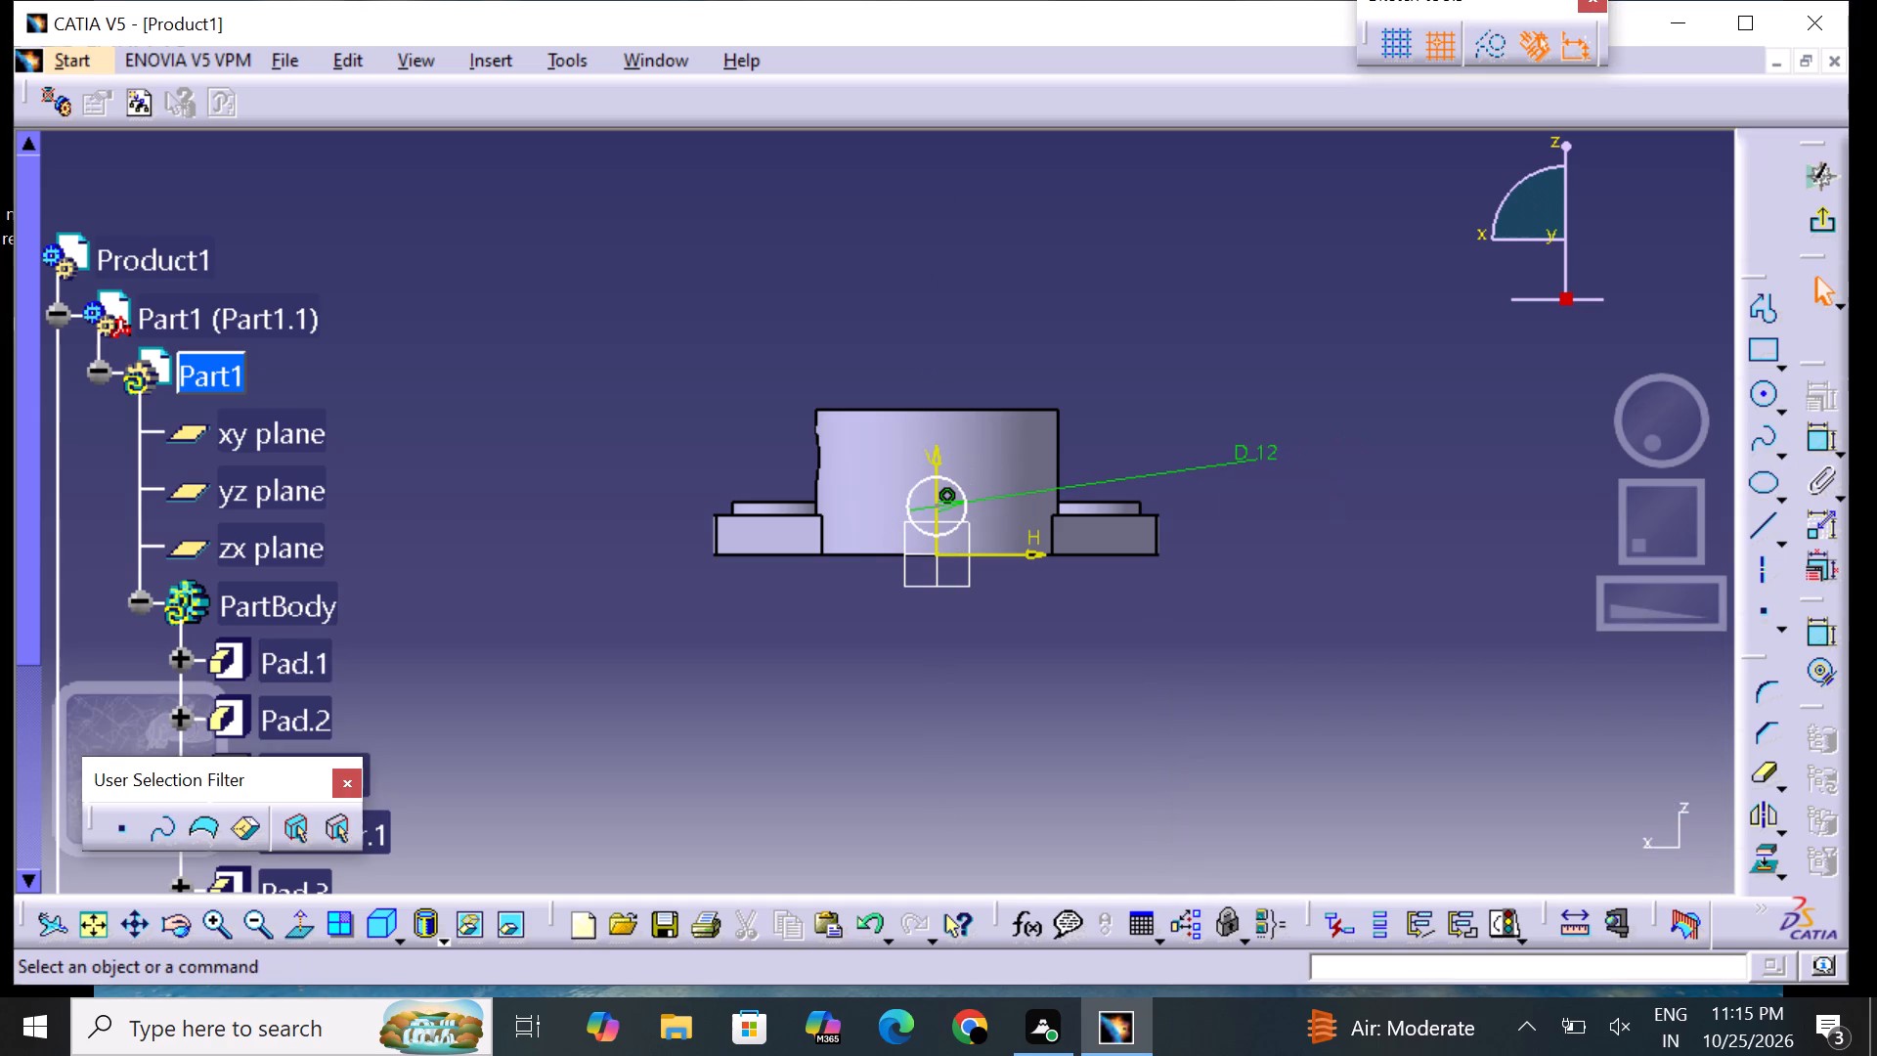
Dimension the circle's centre from the large ring boss's top edge, set the distance to 10 mm, and exit the sketch.
click(1827, 436)
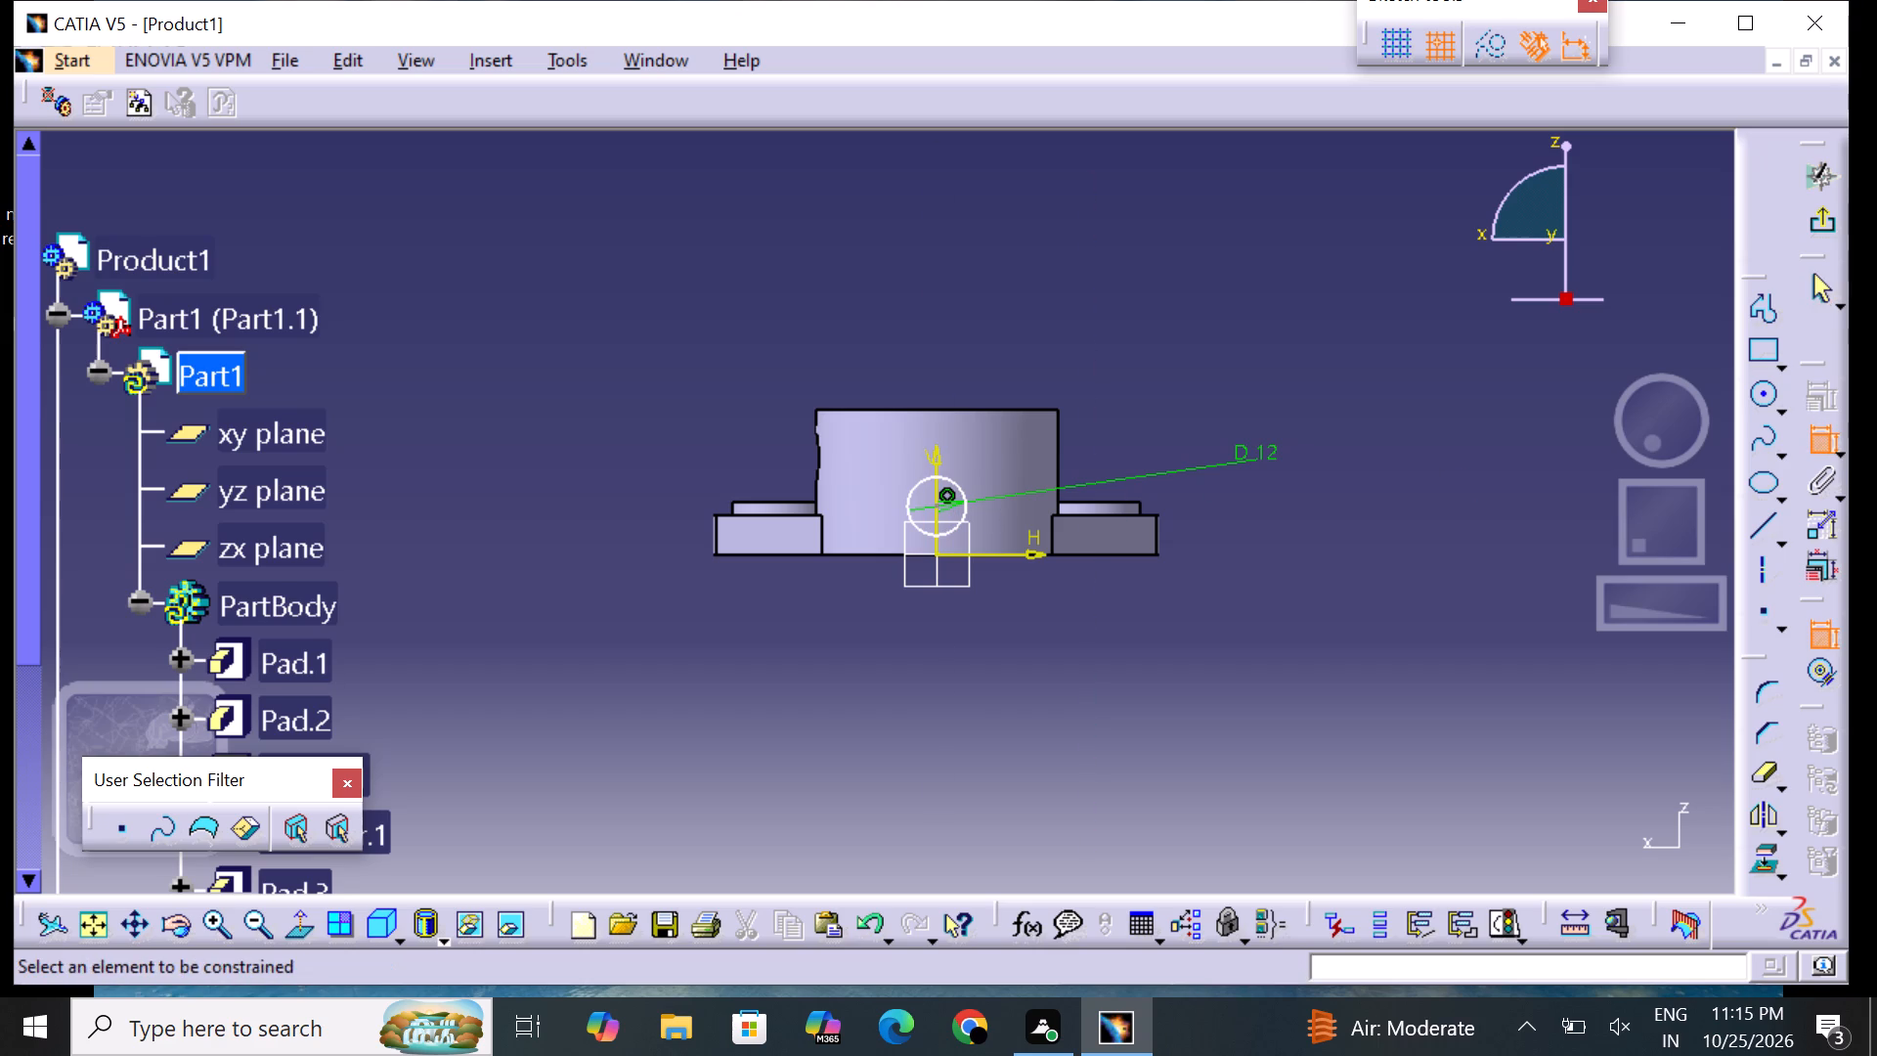
click(937, 506)
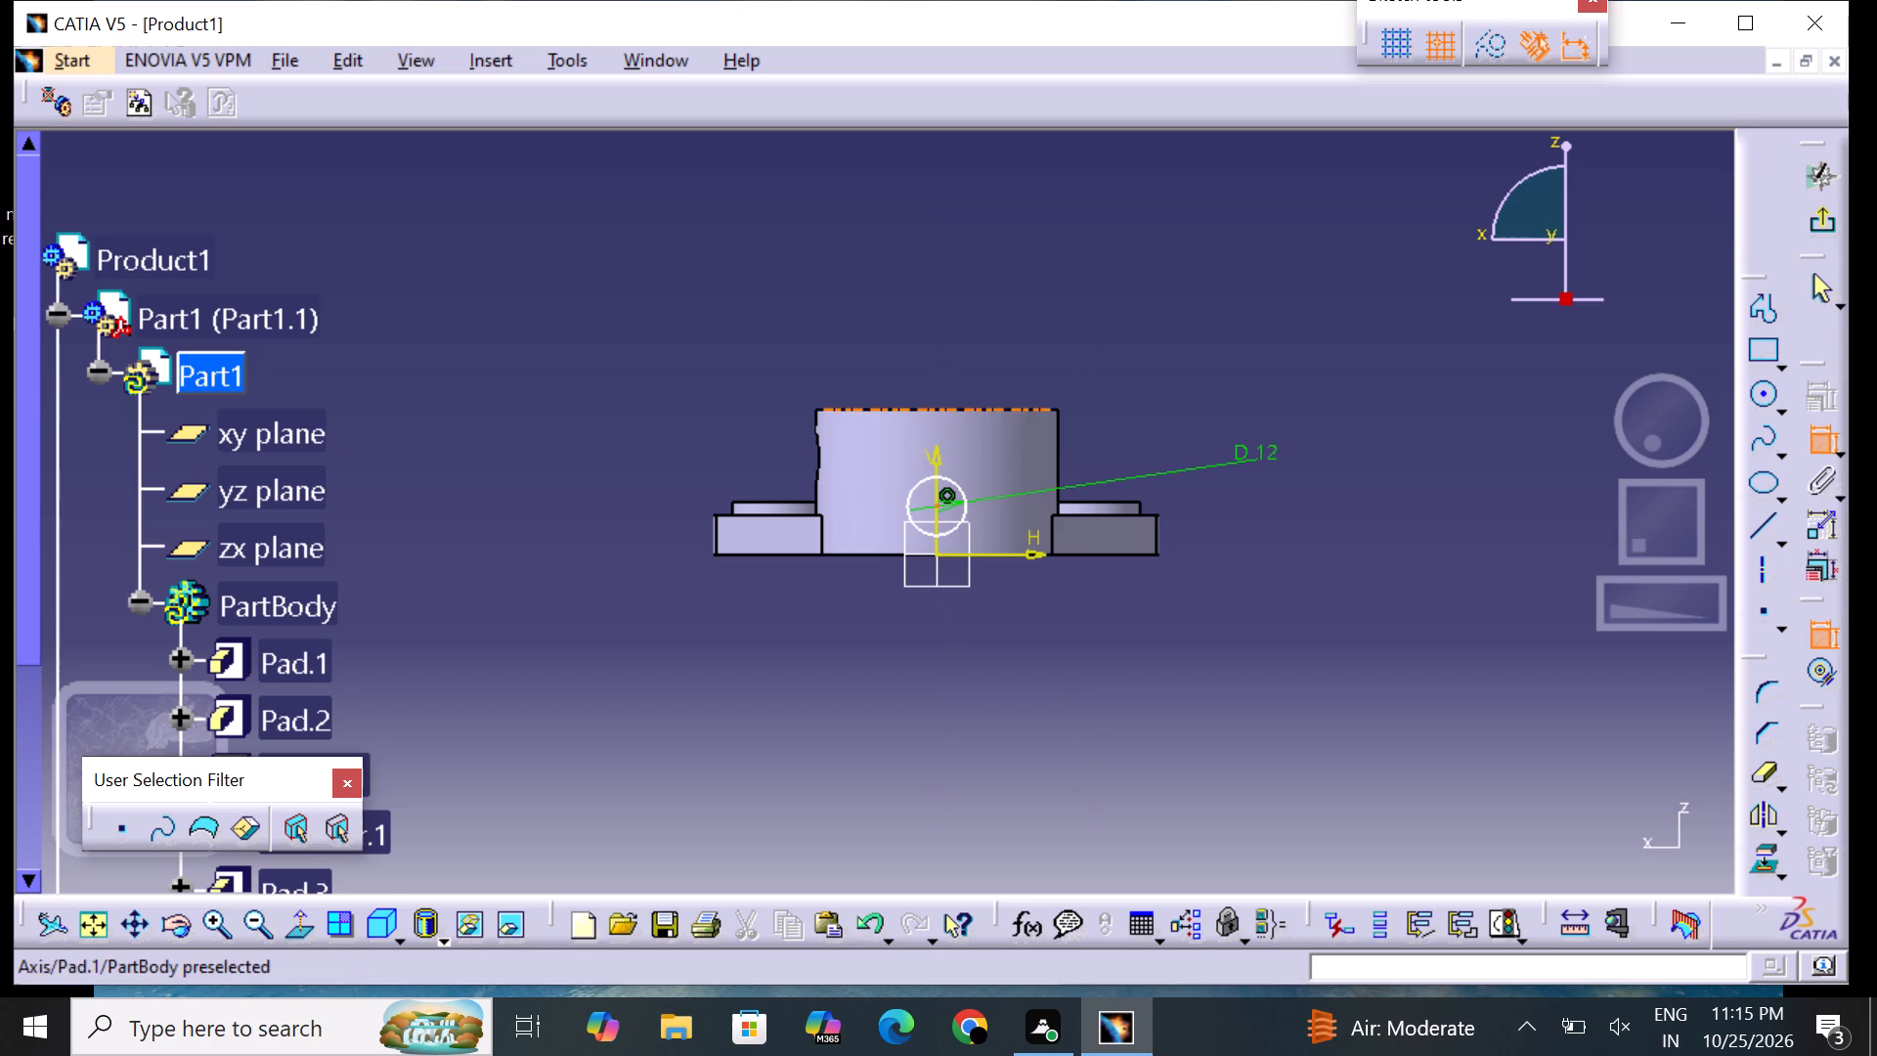
click(943, 408)
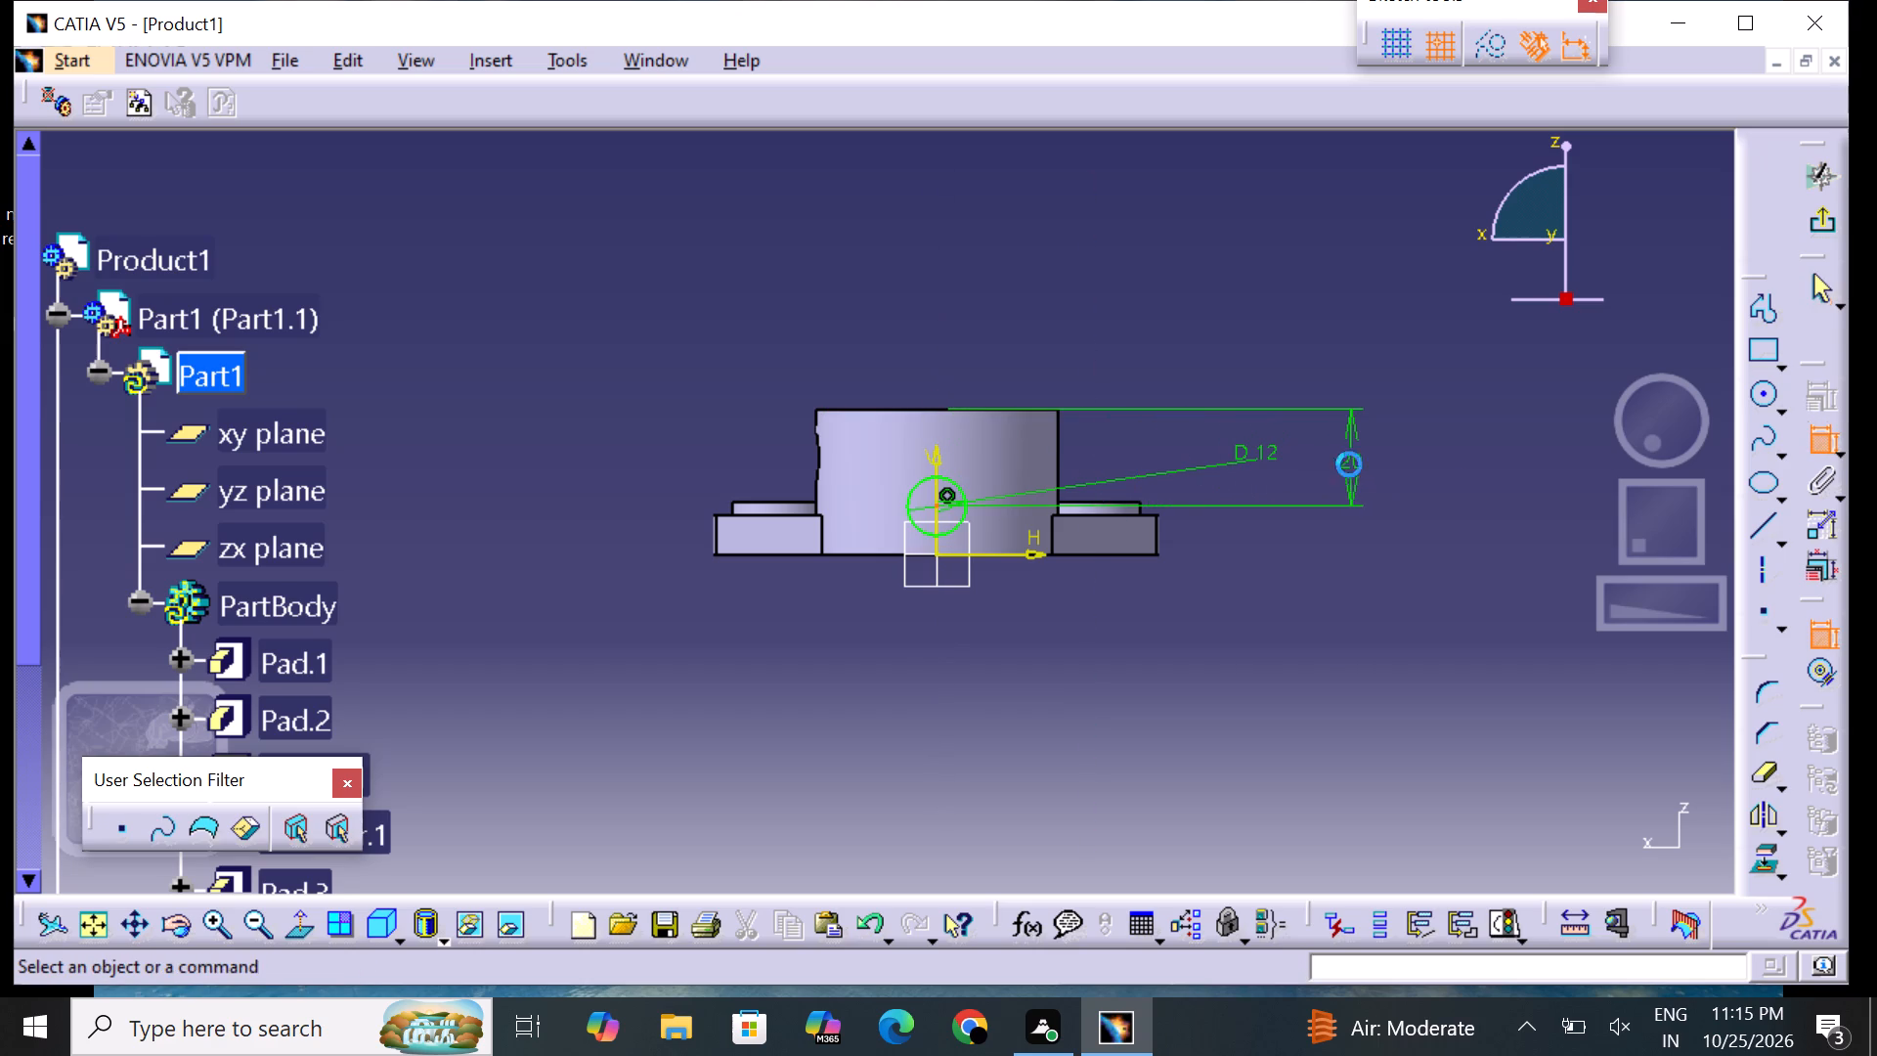
click(1349, 464)
click(1350, 463)
click(1350, 463)
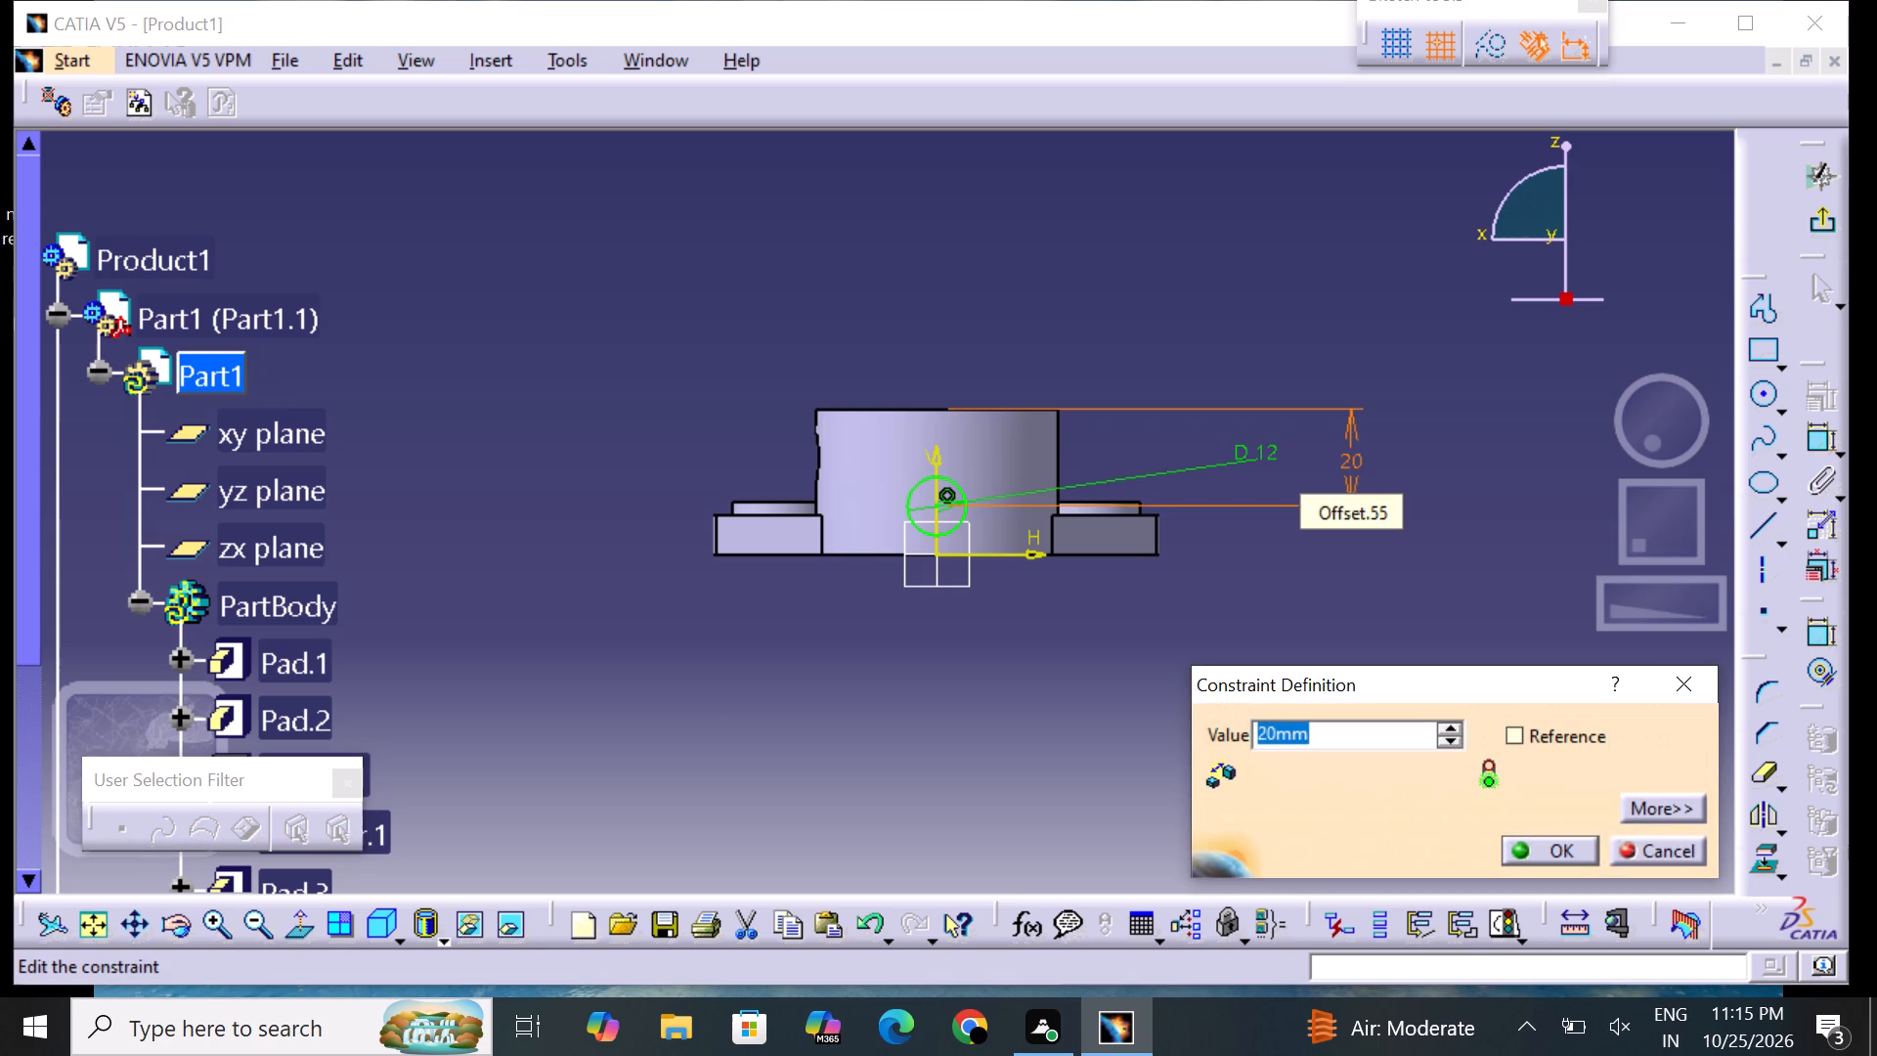
key(BackSpace)
key(1)
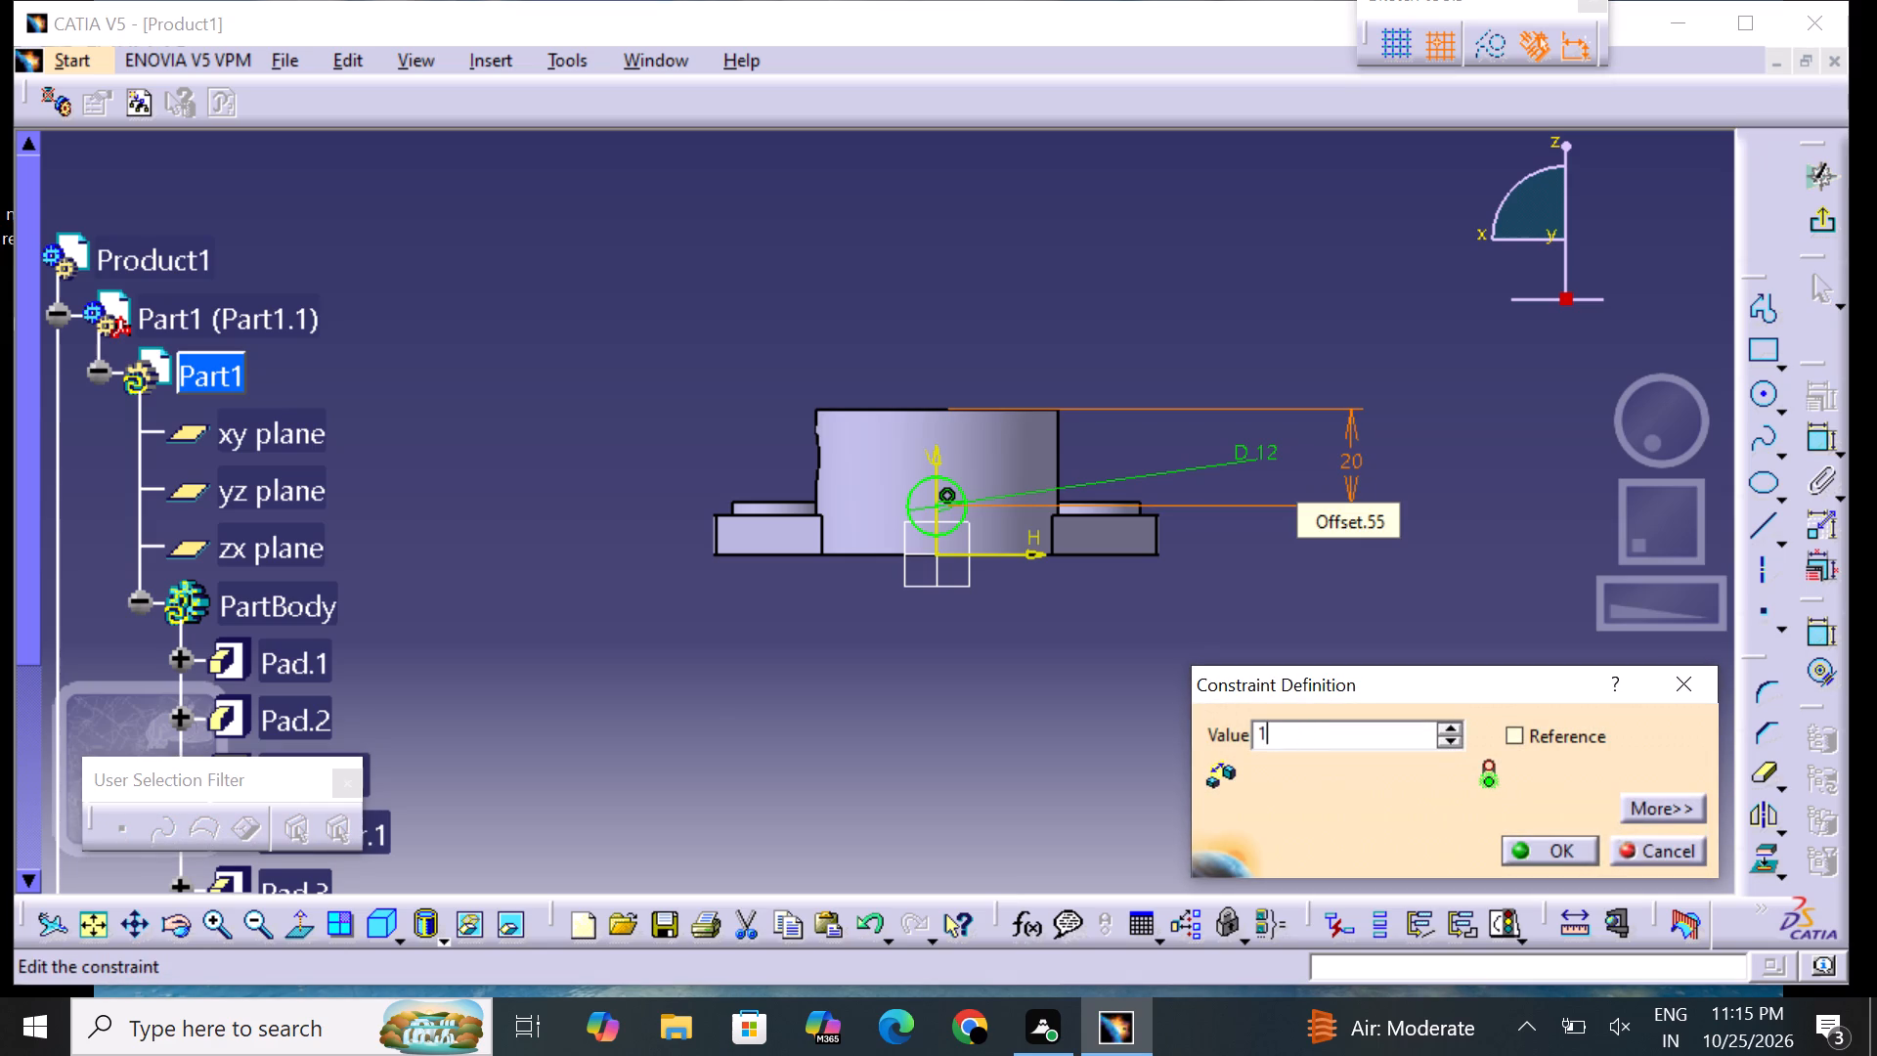
key(0)
key(Return)
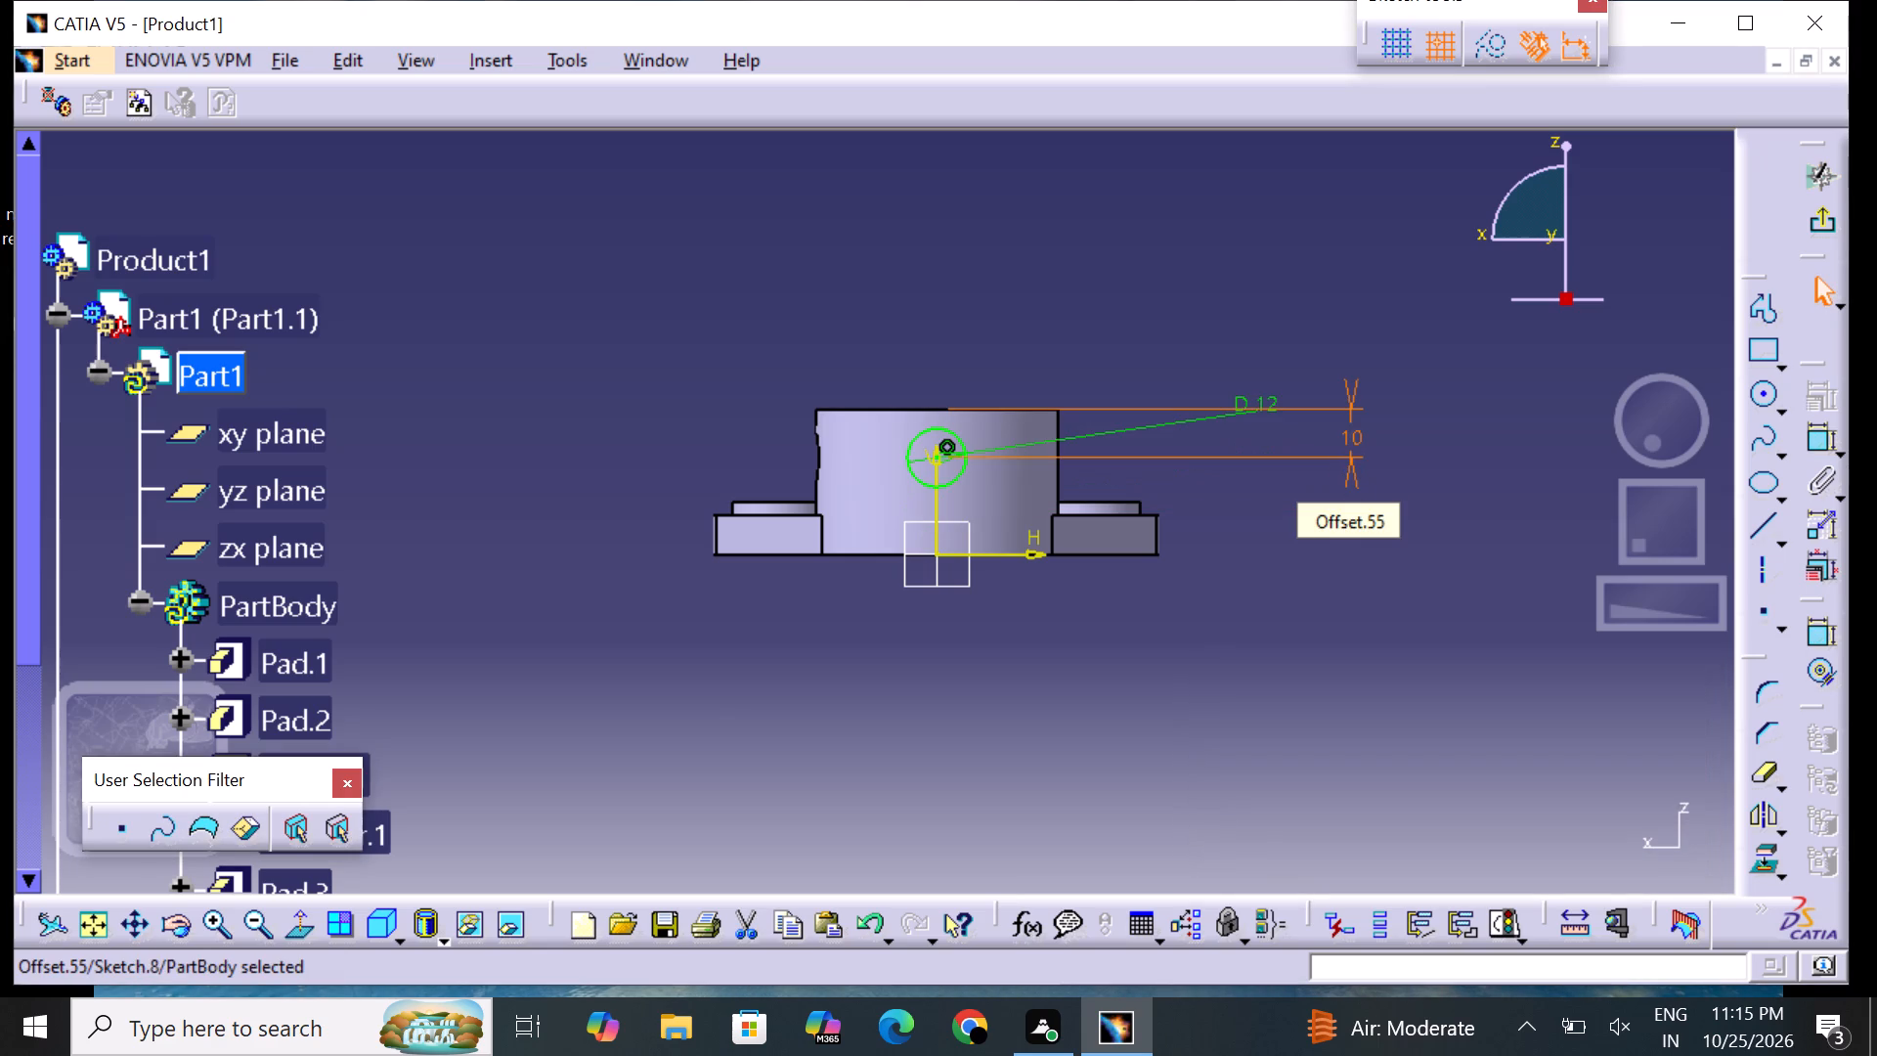
click(1414, 555)
click(1818, 208)
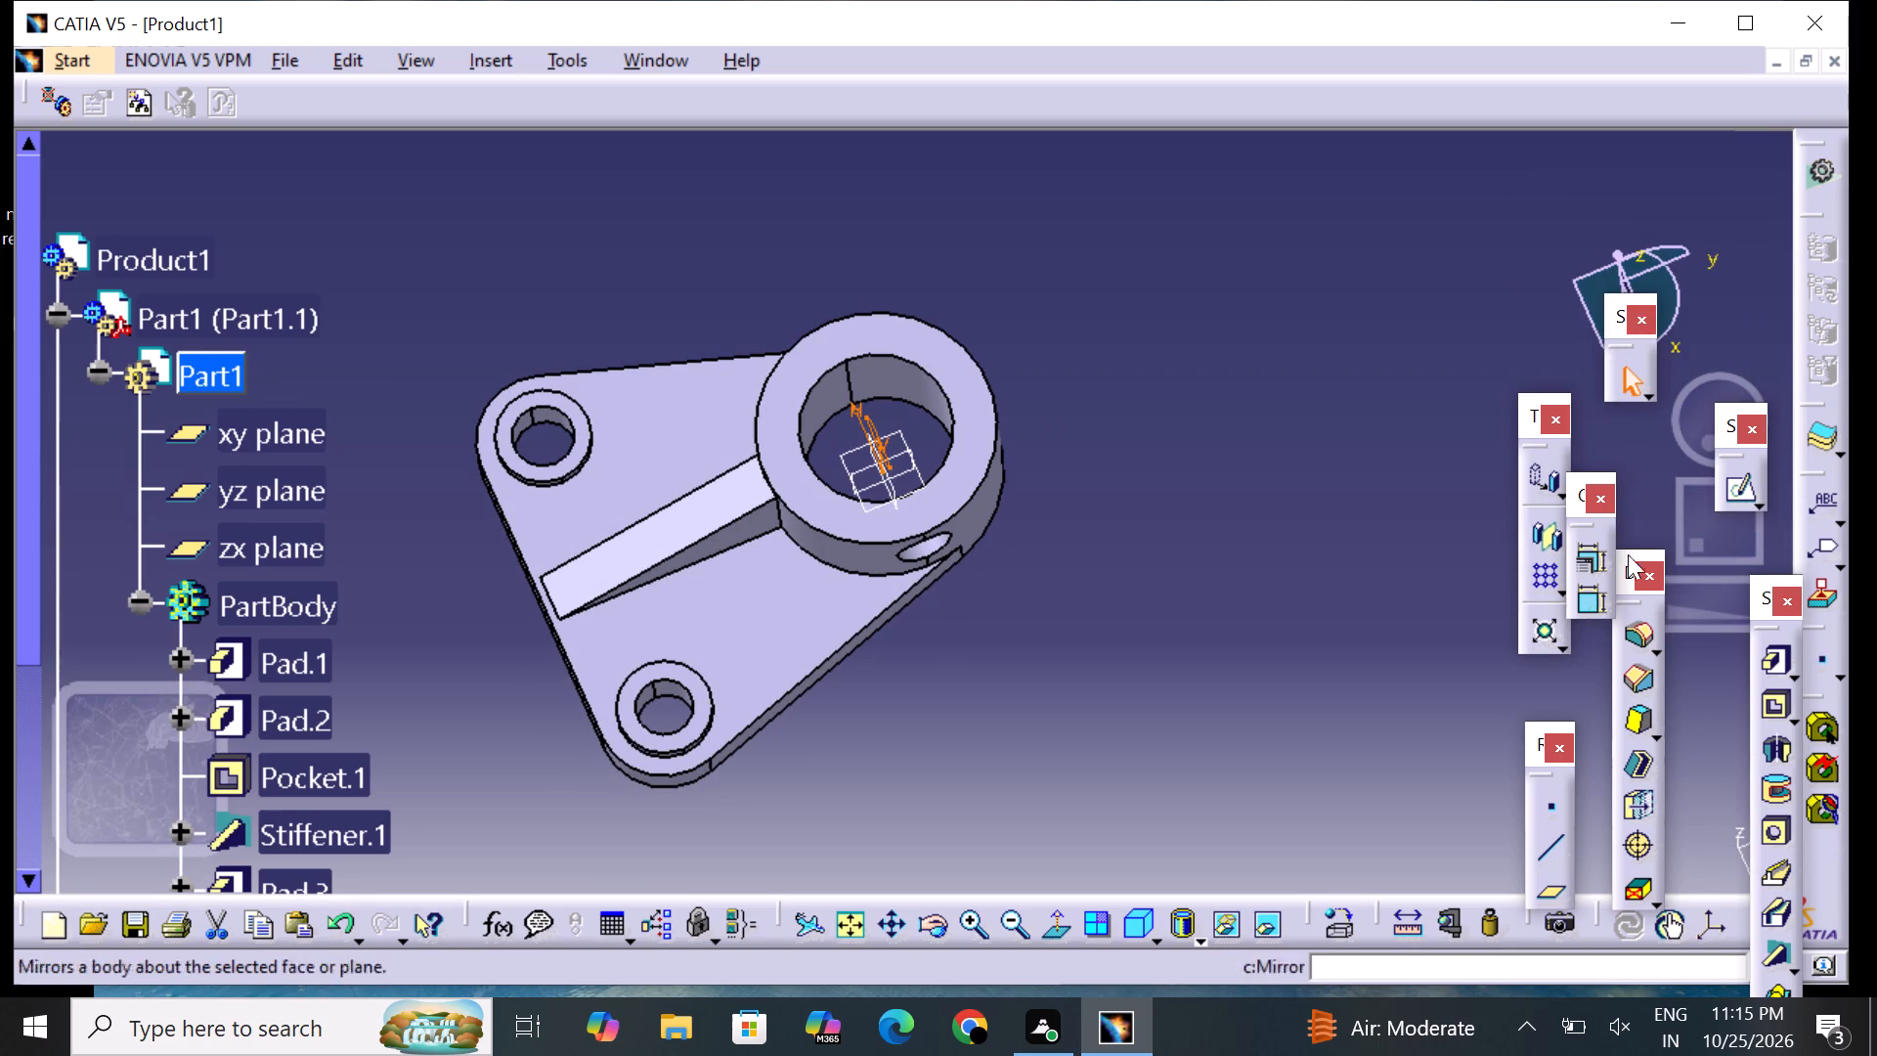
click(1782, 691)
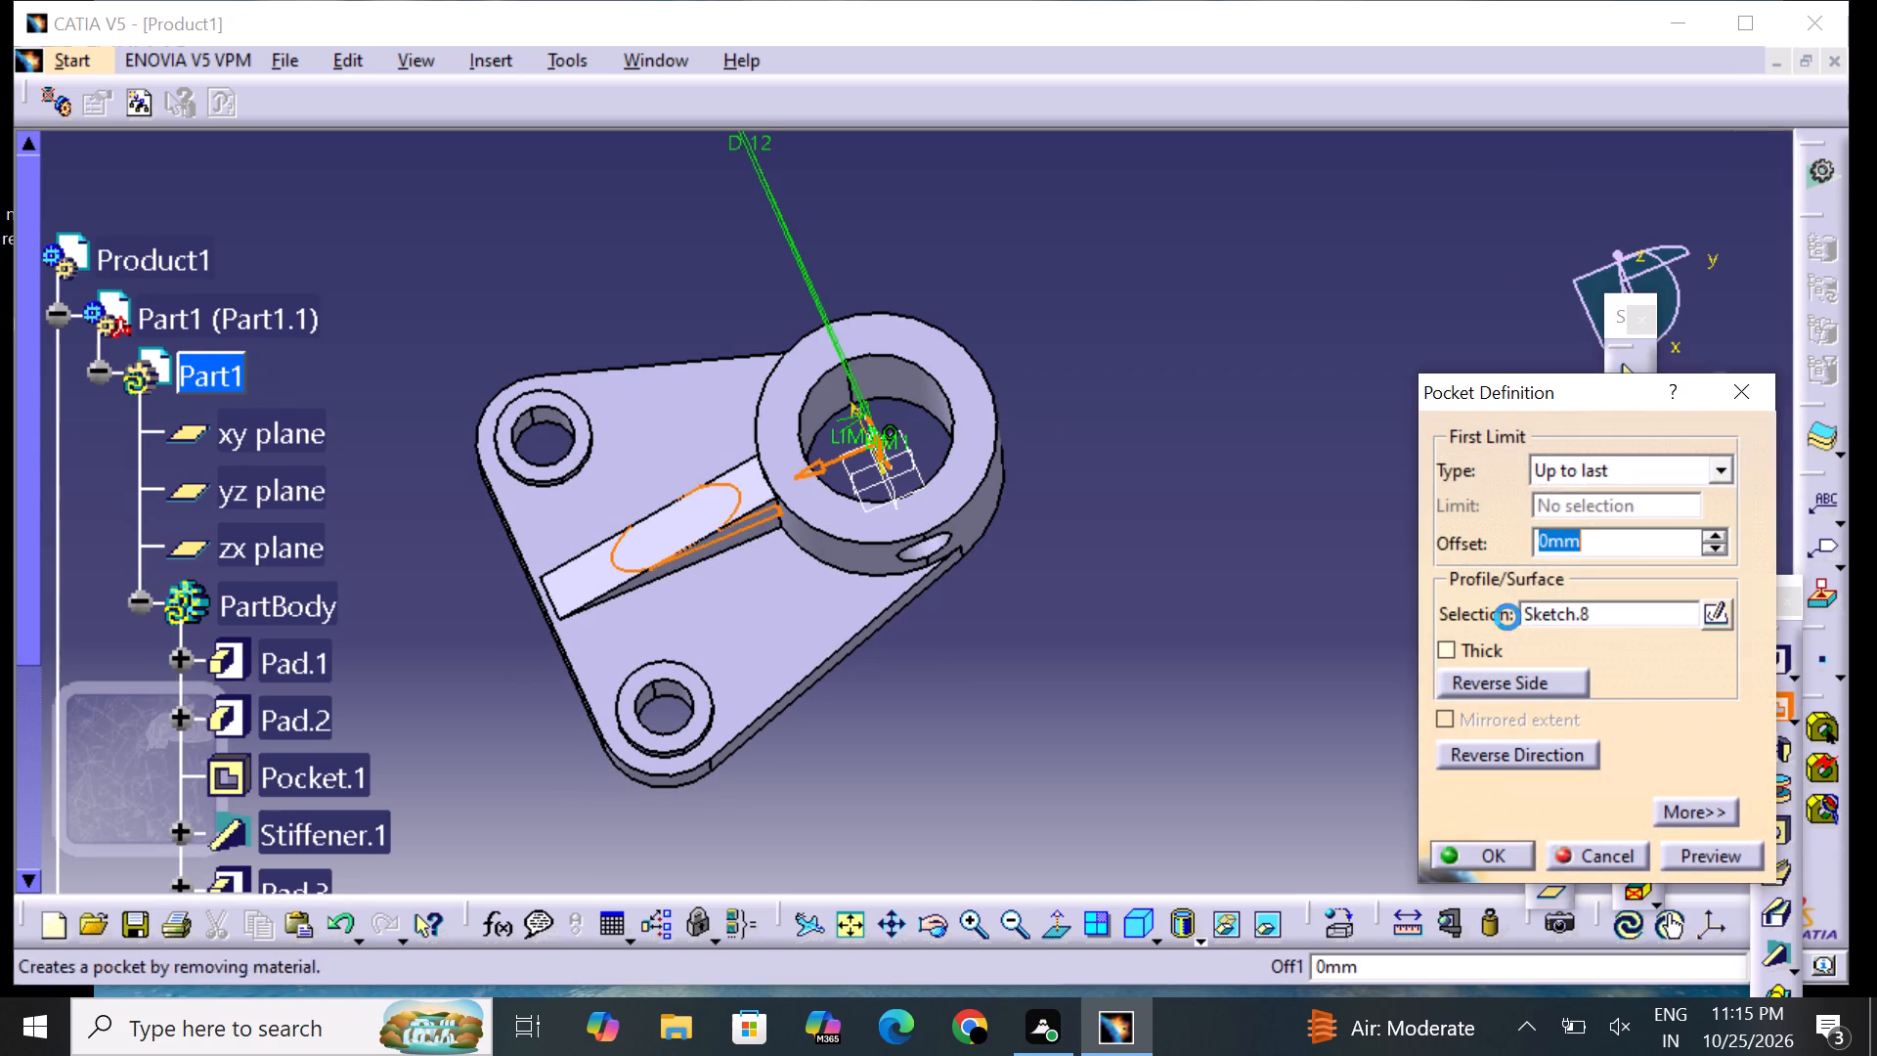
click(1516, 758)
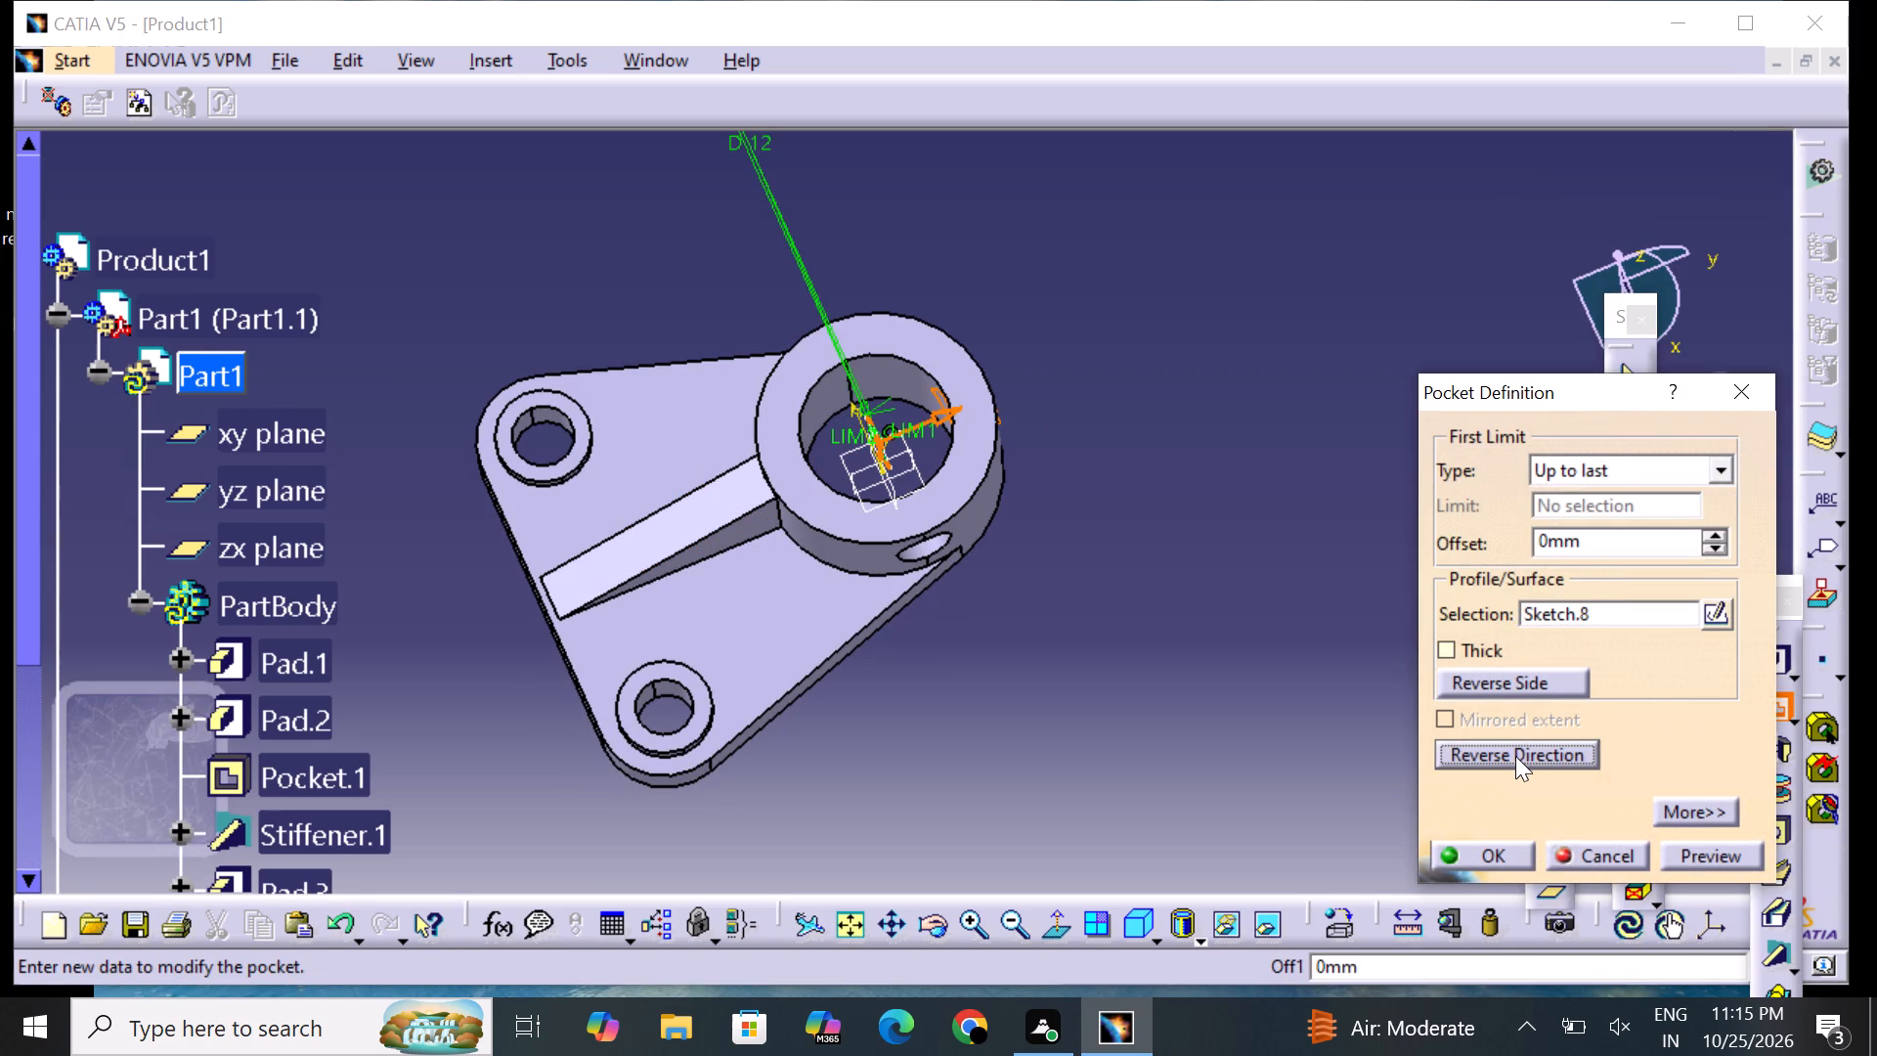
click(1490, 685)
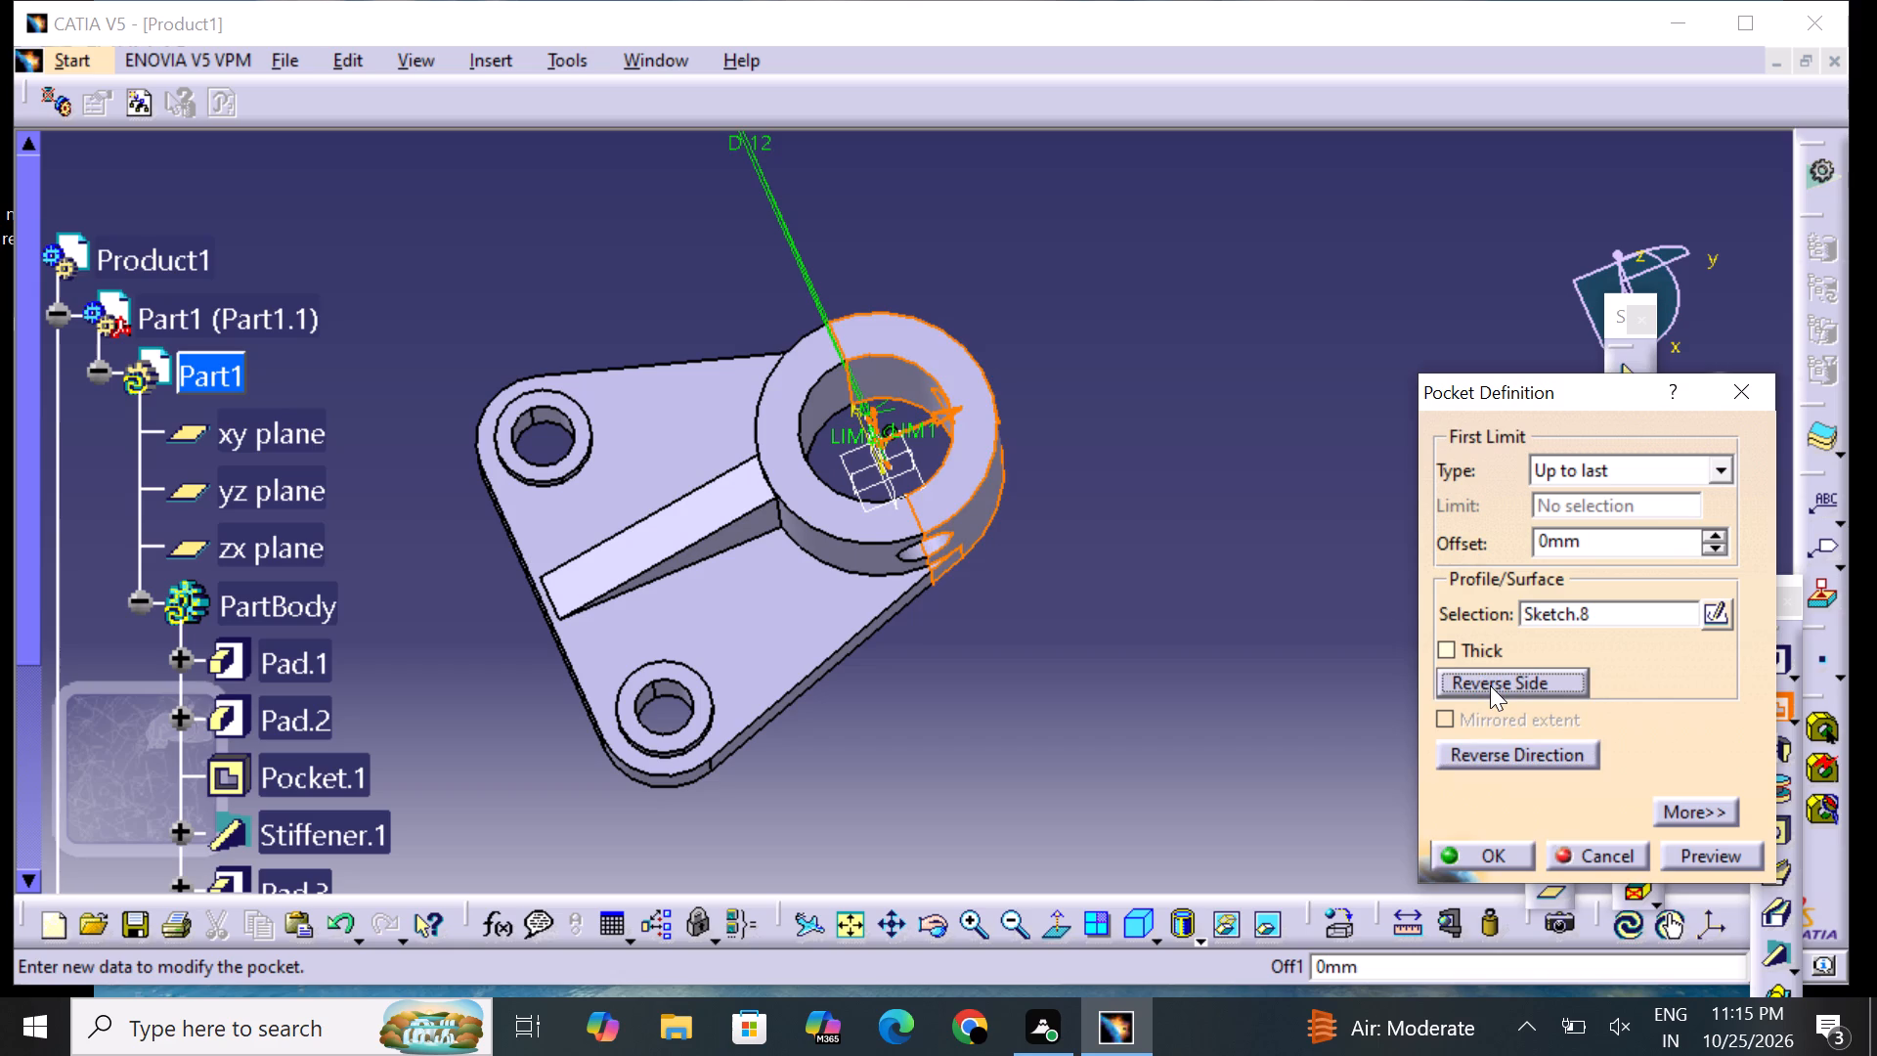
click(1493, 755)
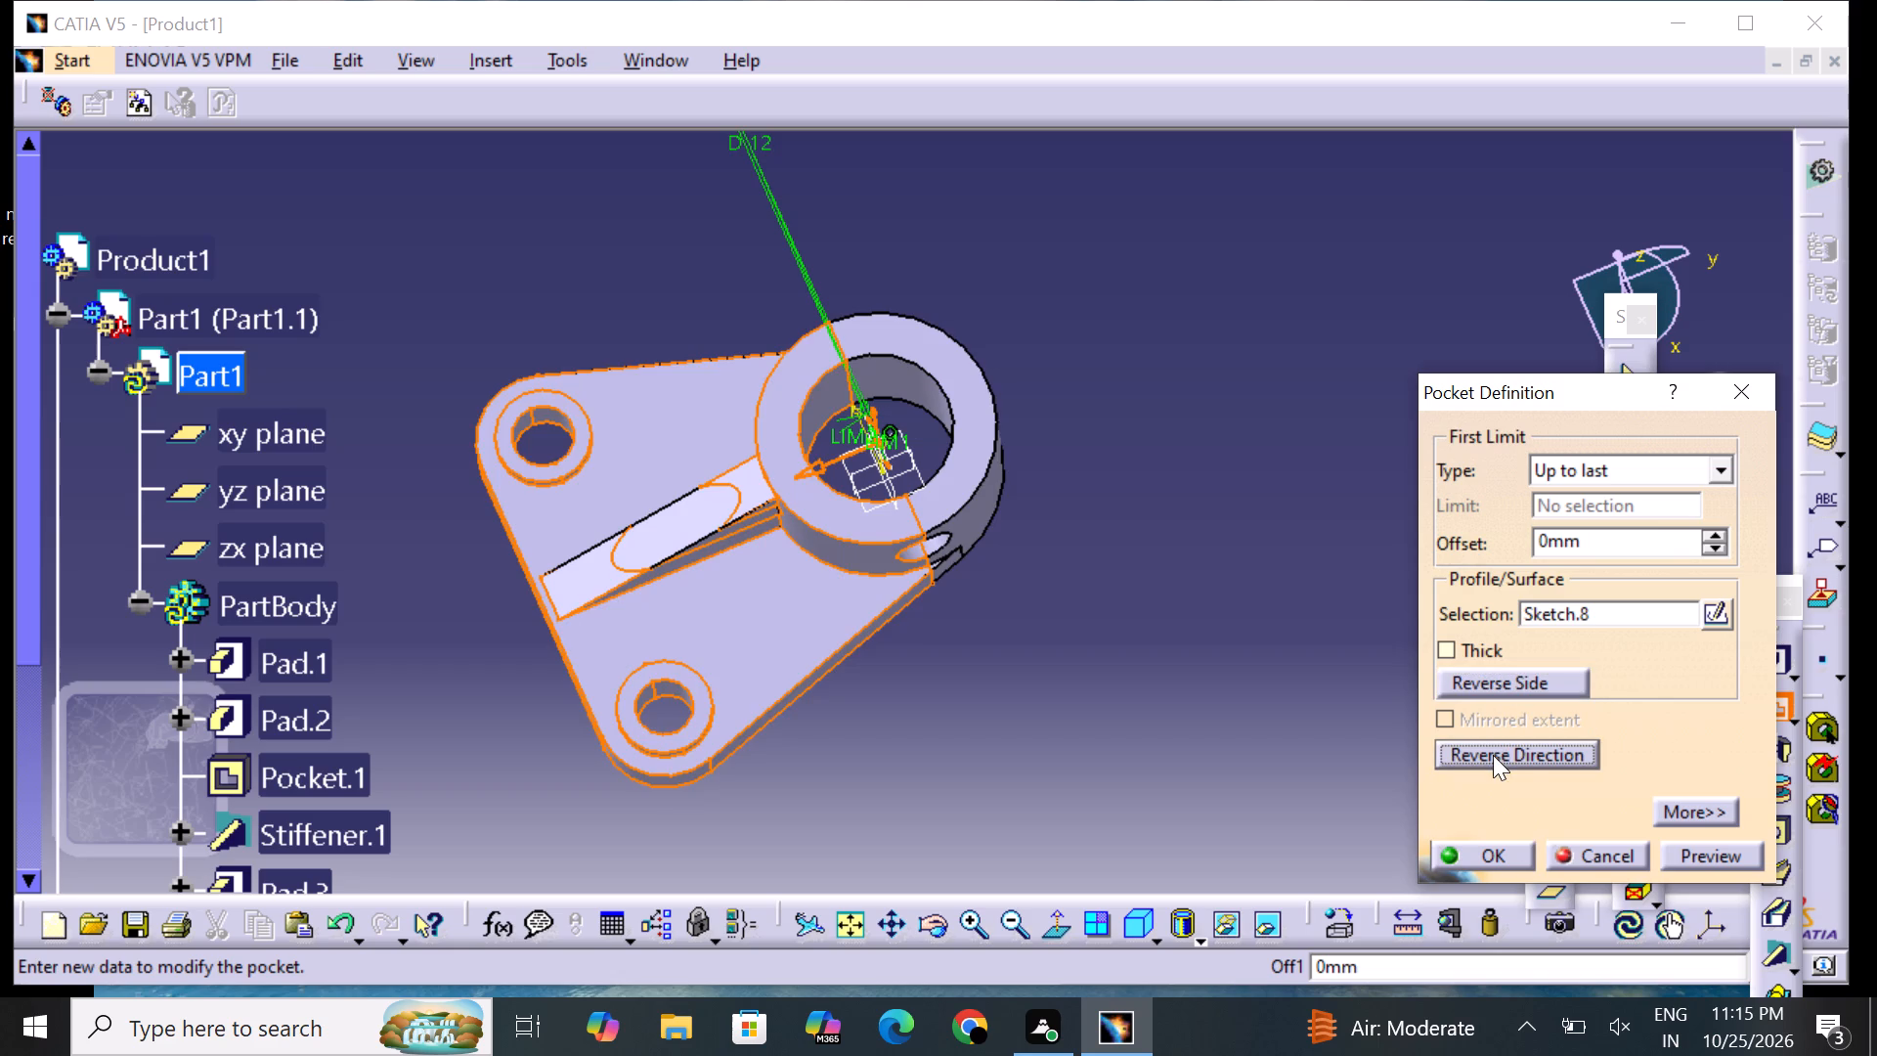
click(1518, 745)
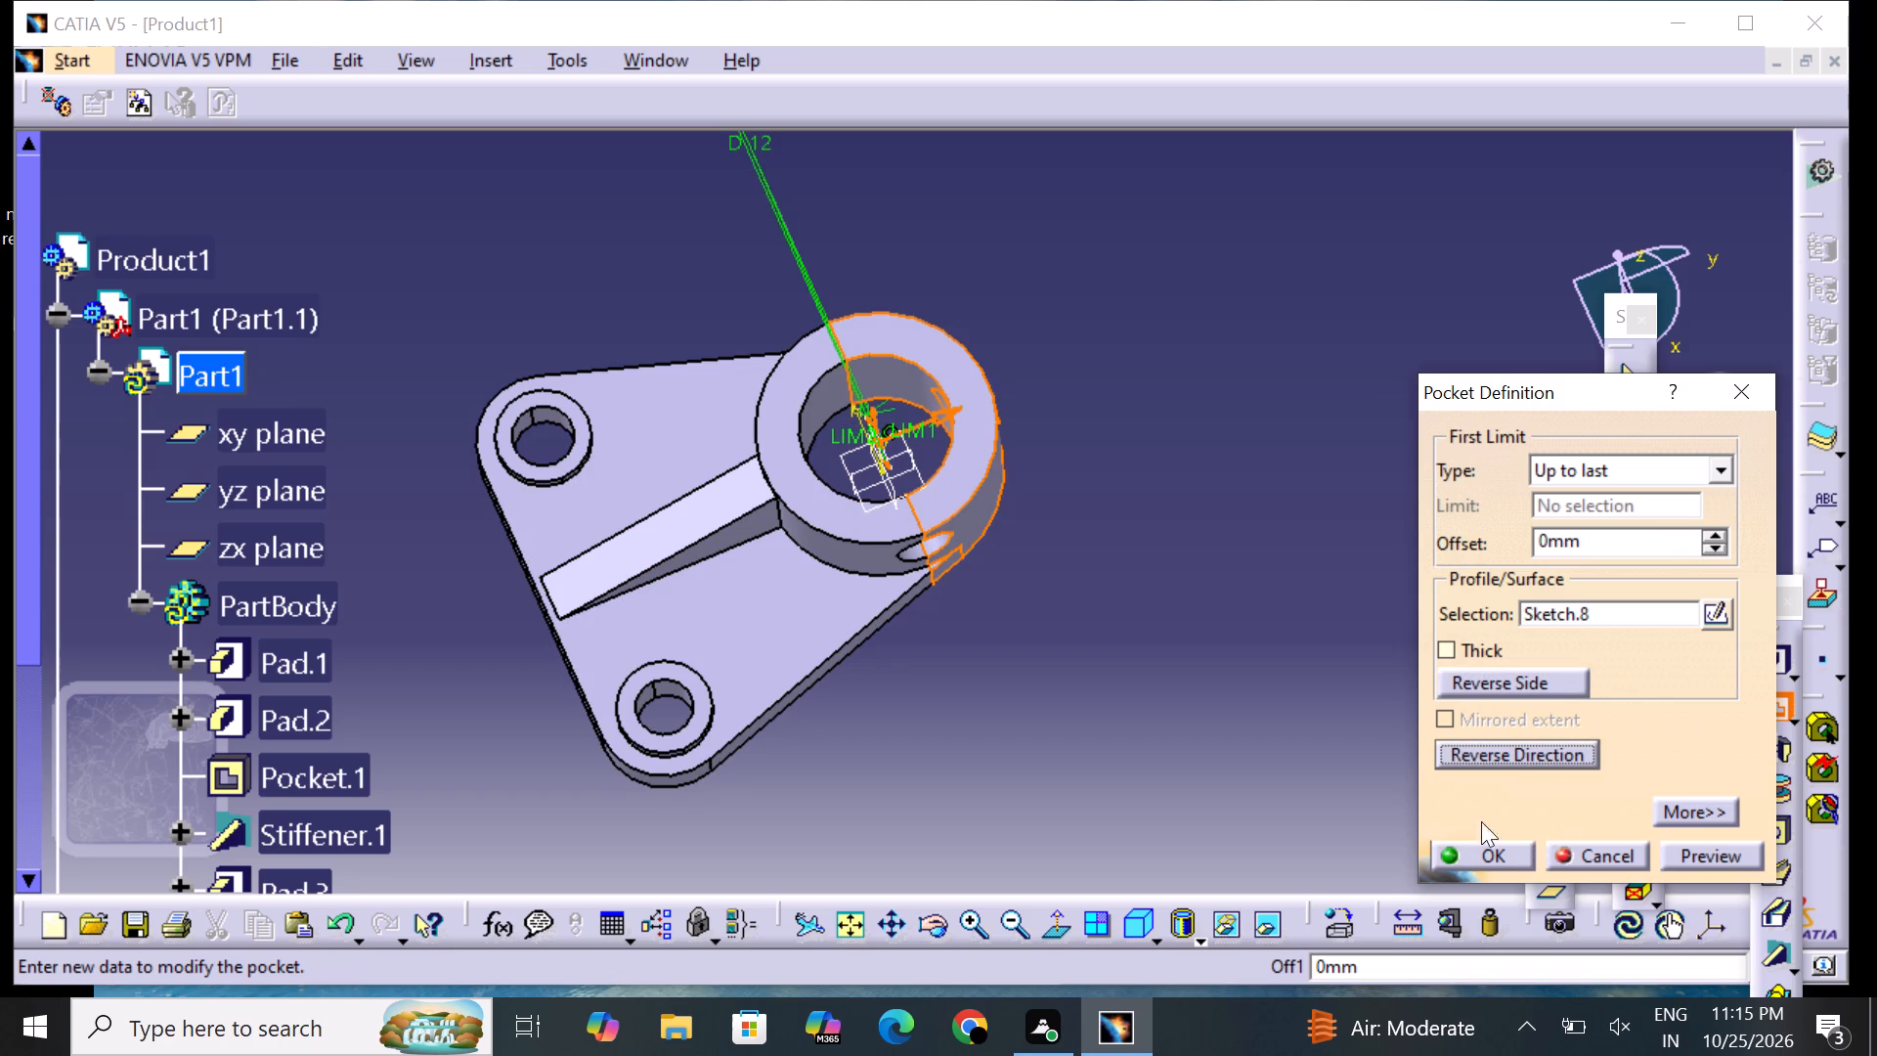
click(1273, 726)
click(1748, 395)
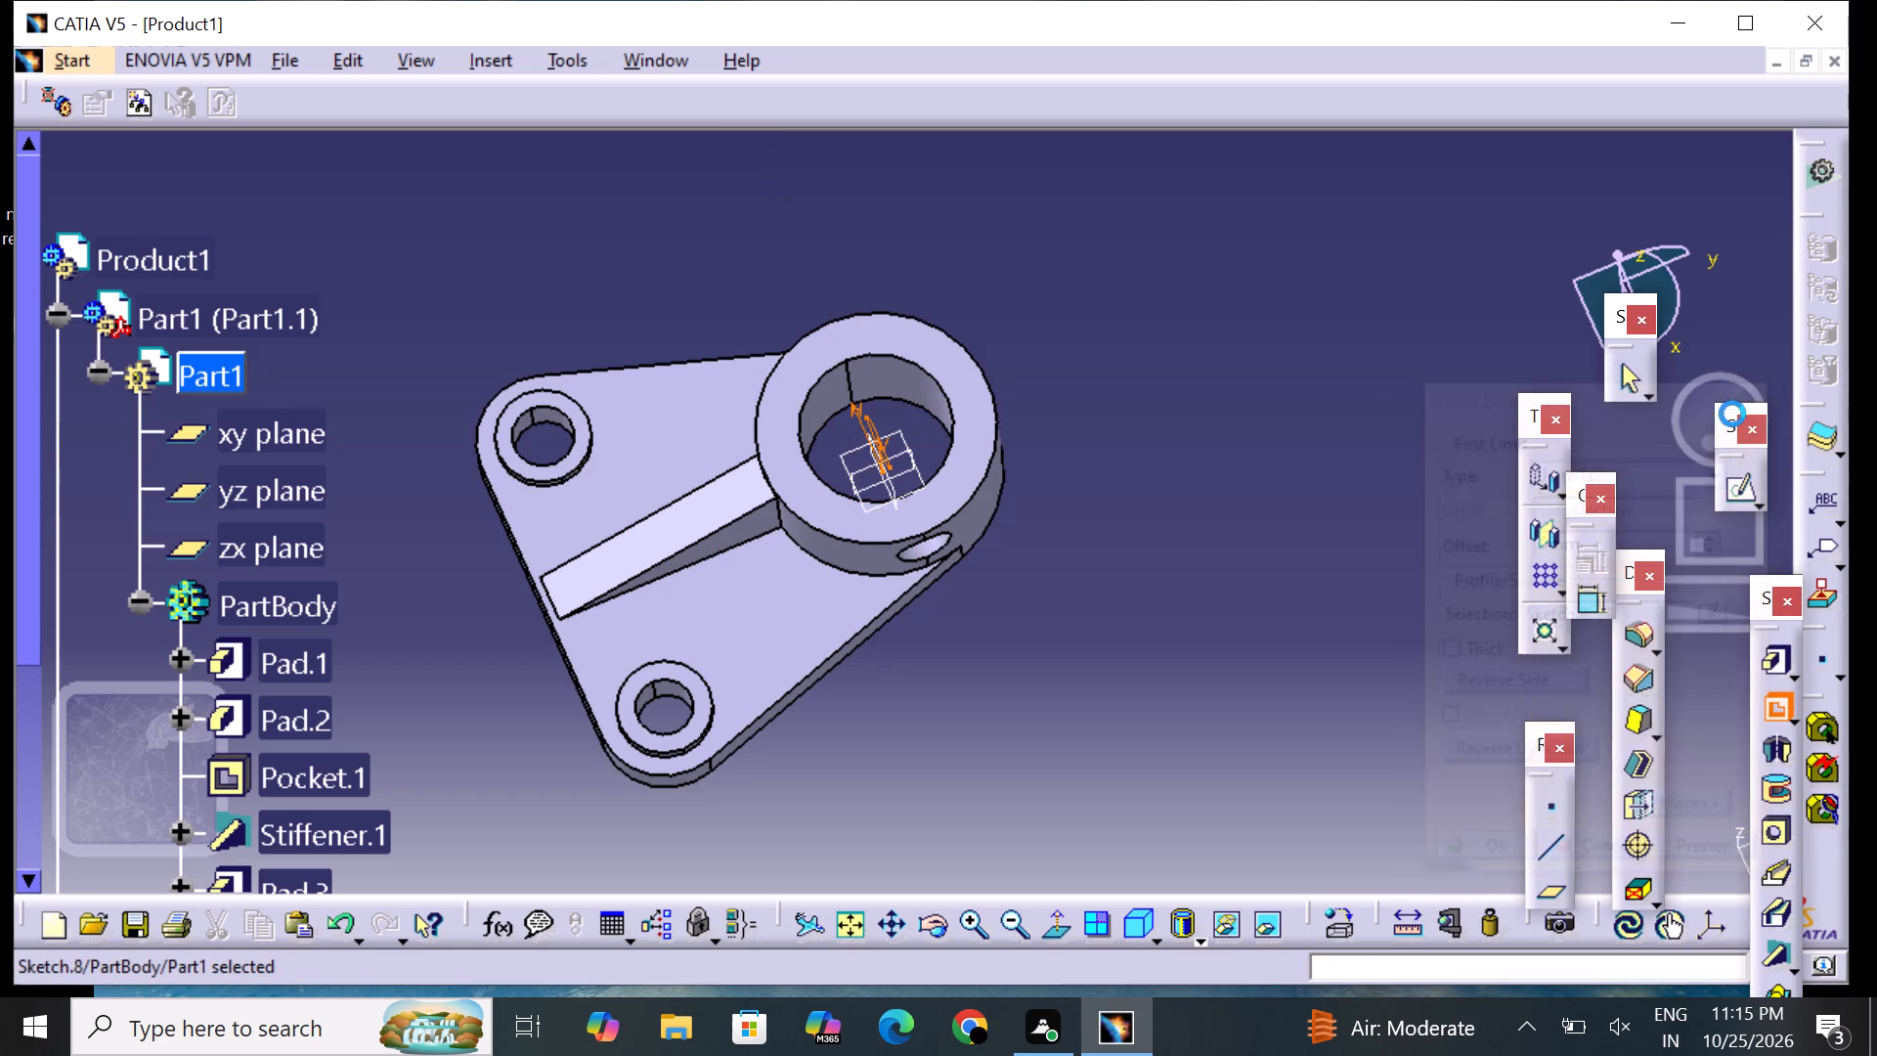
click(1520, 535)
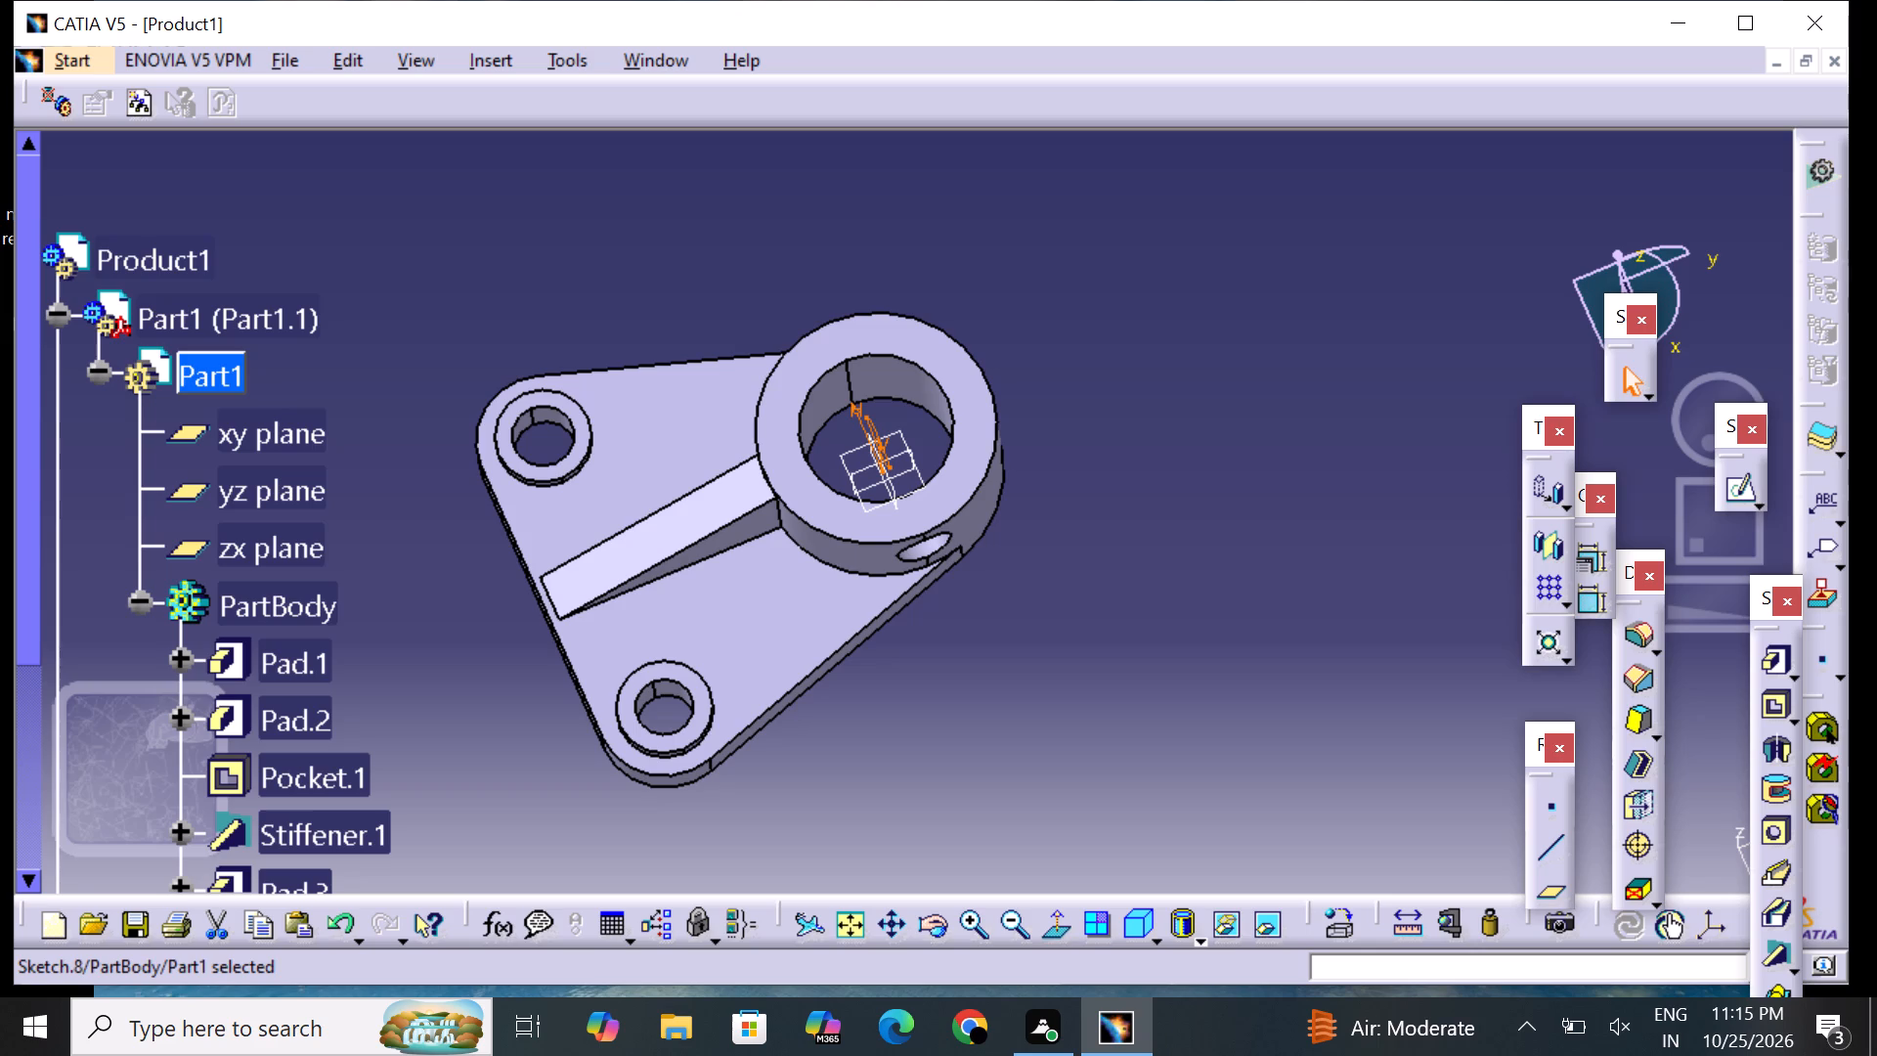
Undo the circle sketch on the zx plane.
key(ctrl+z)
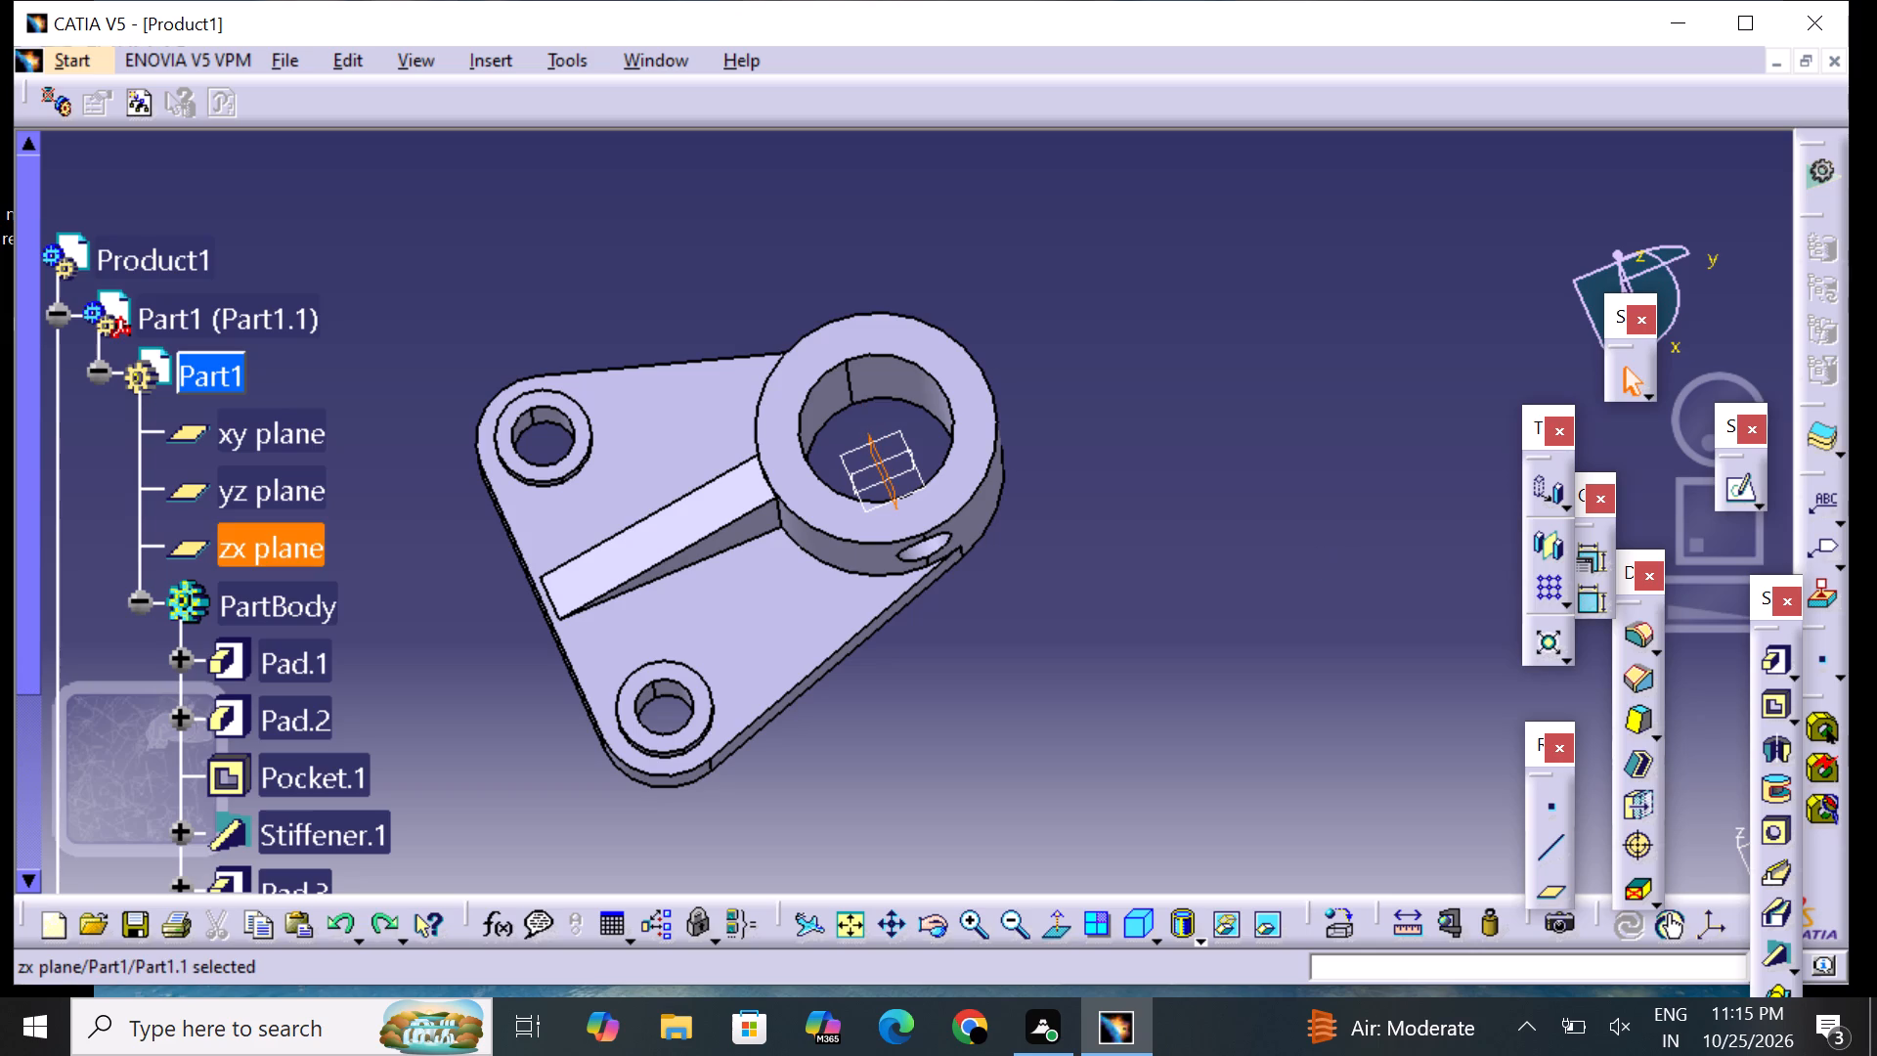
On a new yz plane sketch, draw a circle of about 20 mm diameter on the vertical axis, about 10 mm below the large ring boss's top edge.
click(290, 502)
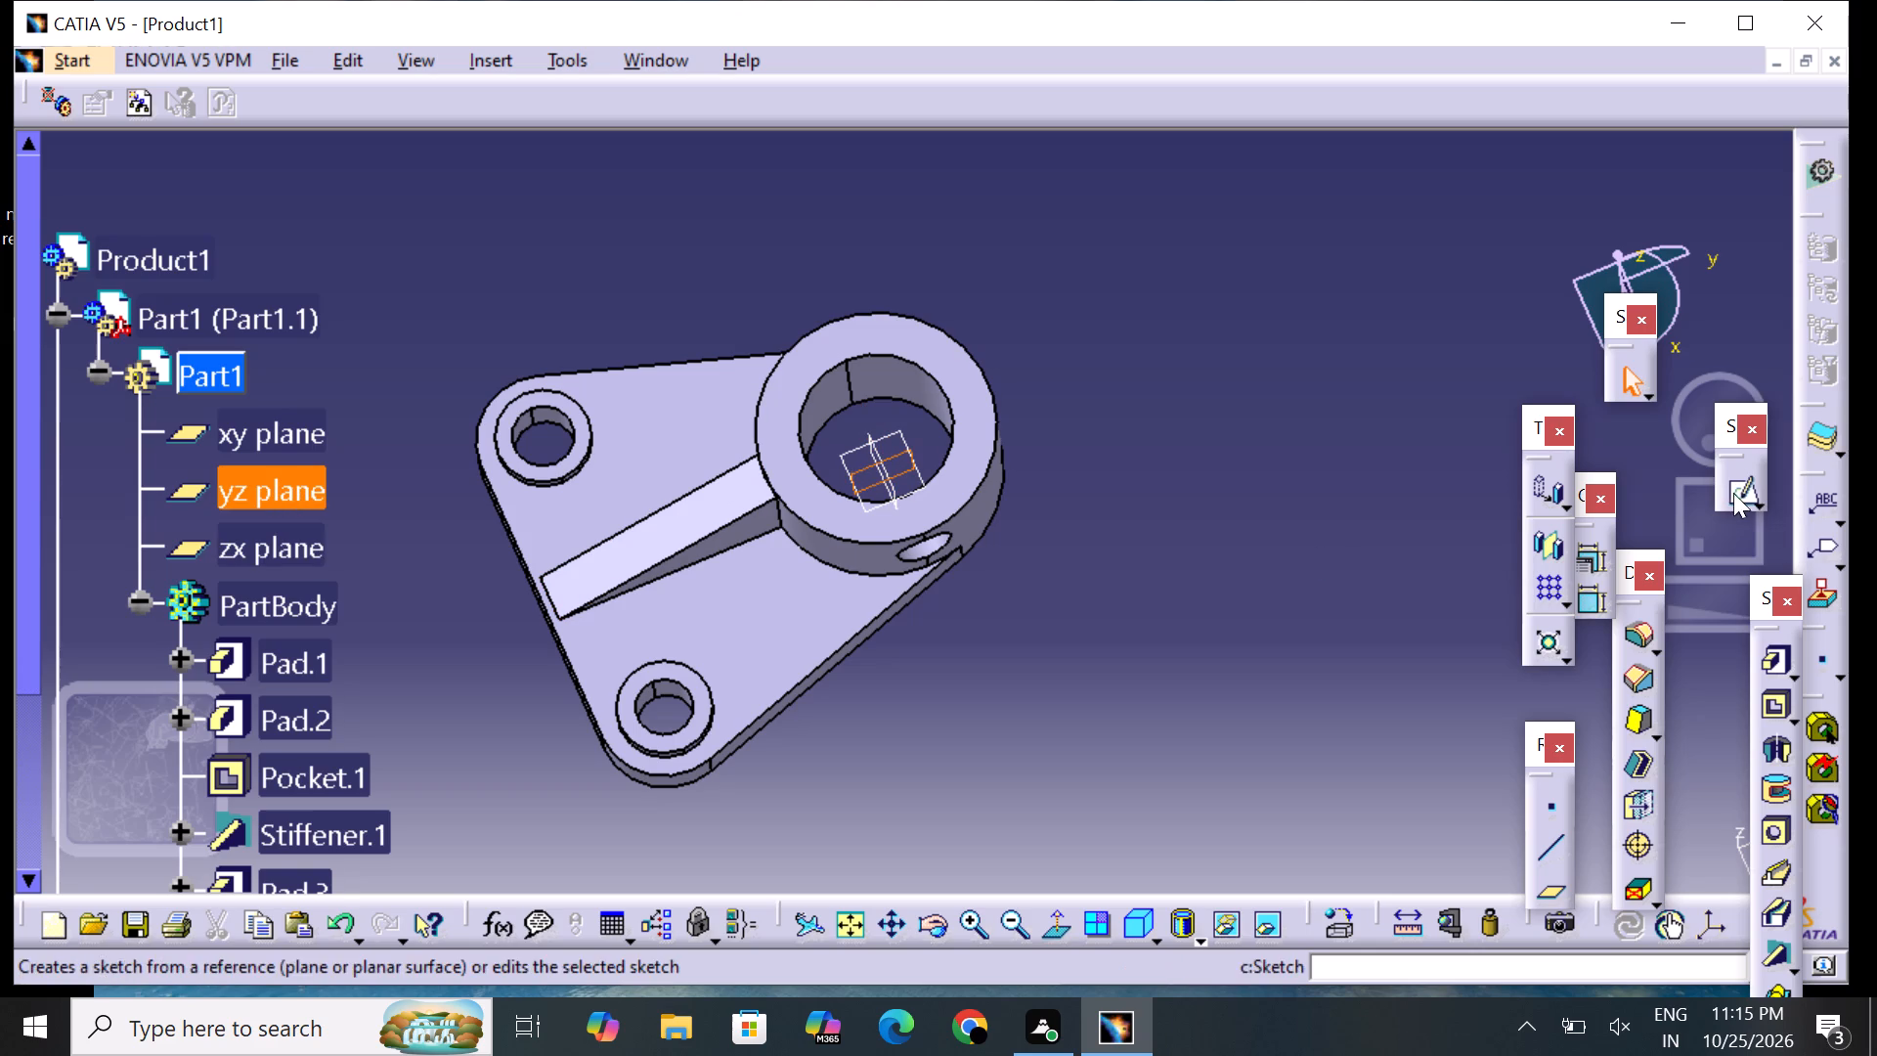
click(1733, 491)
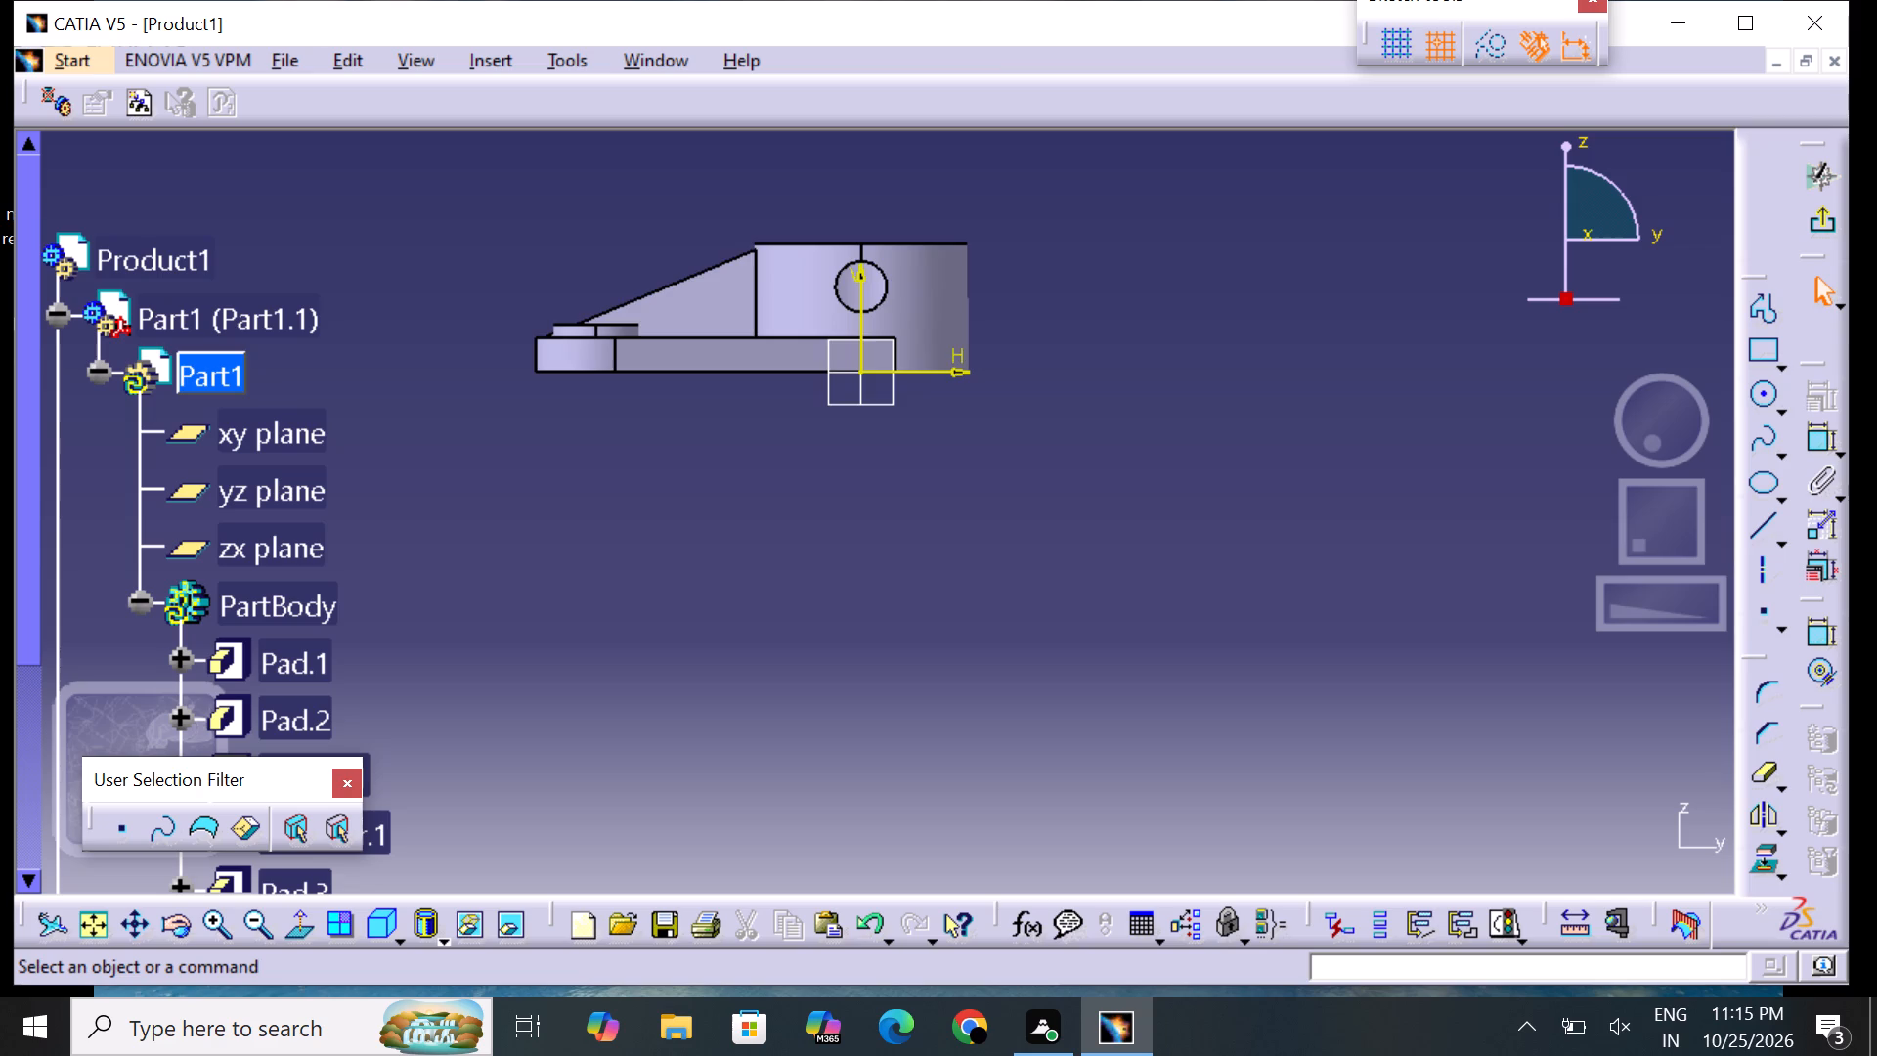
middle_drag(1113, 434, 1217, 673)
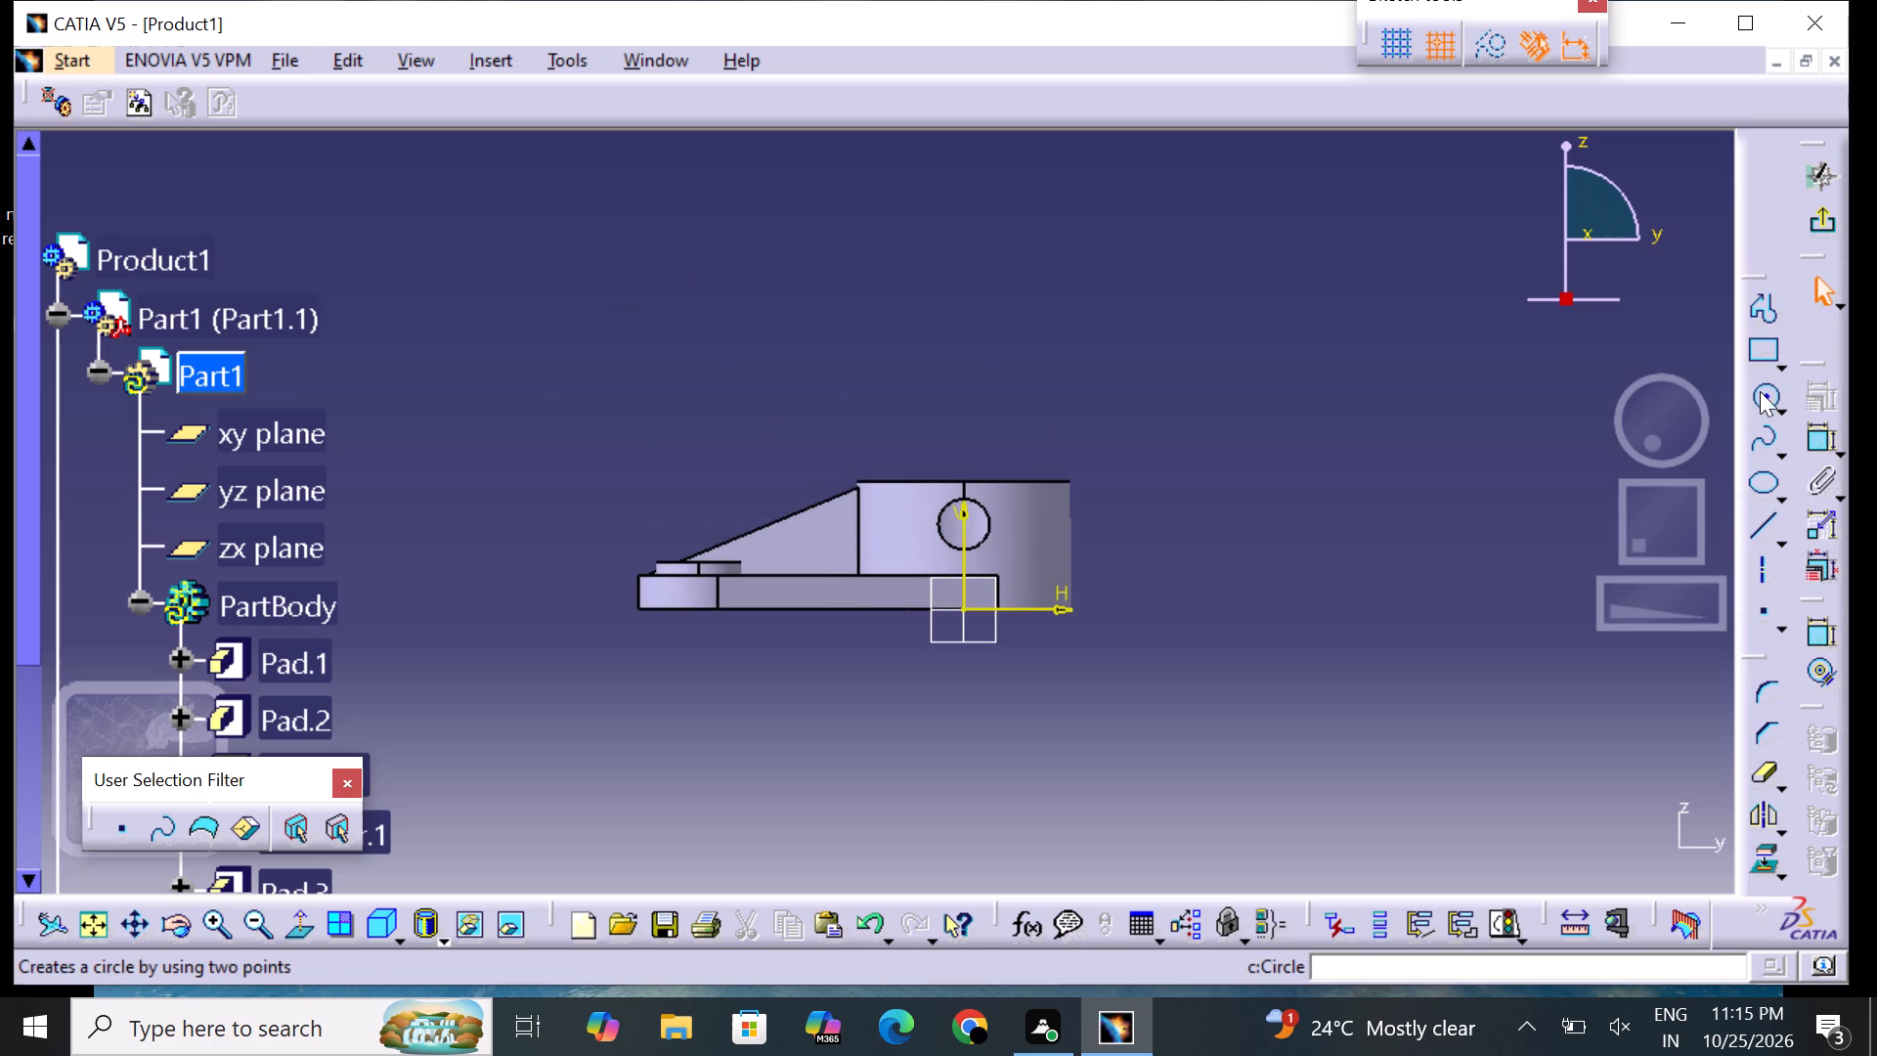
click(1762, 391)
click(974, 523)
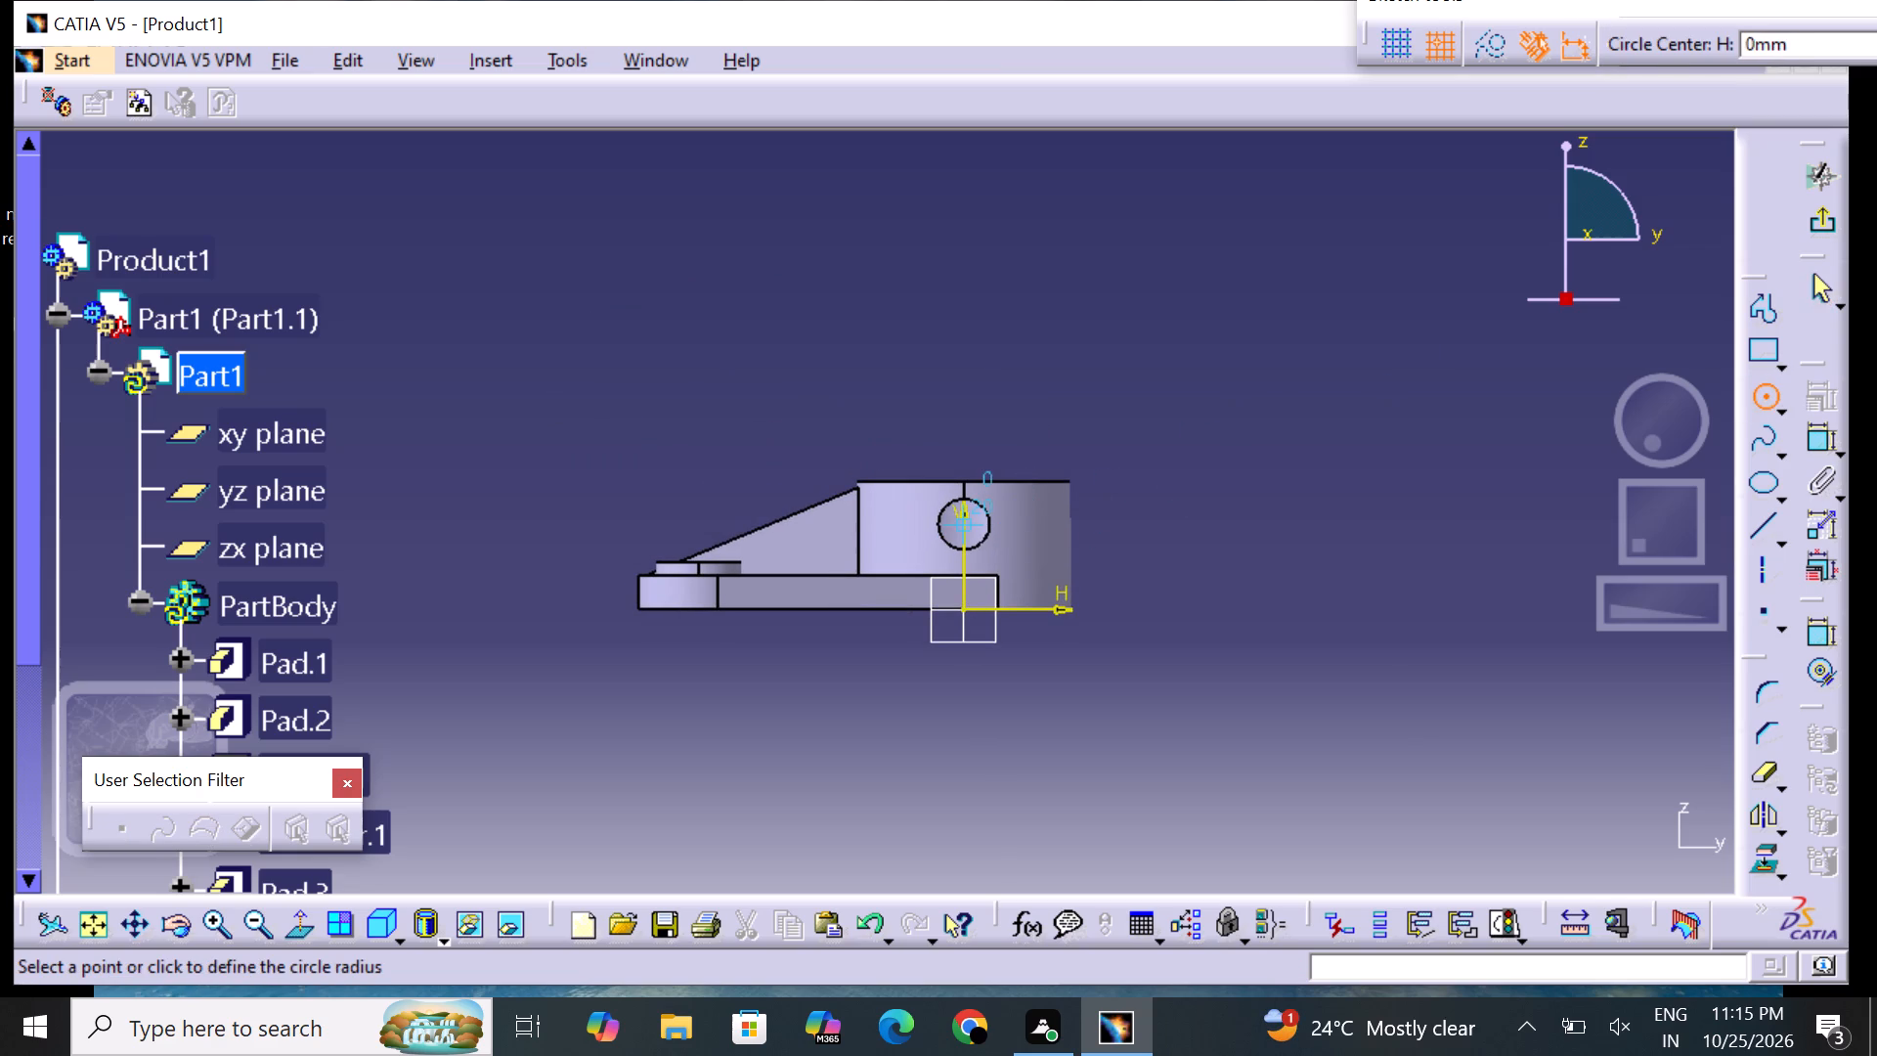
click(988, 510)
click(1377, 556)
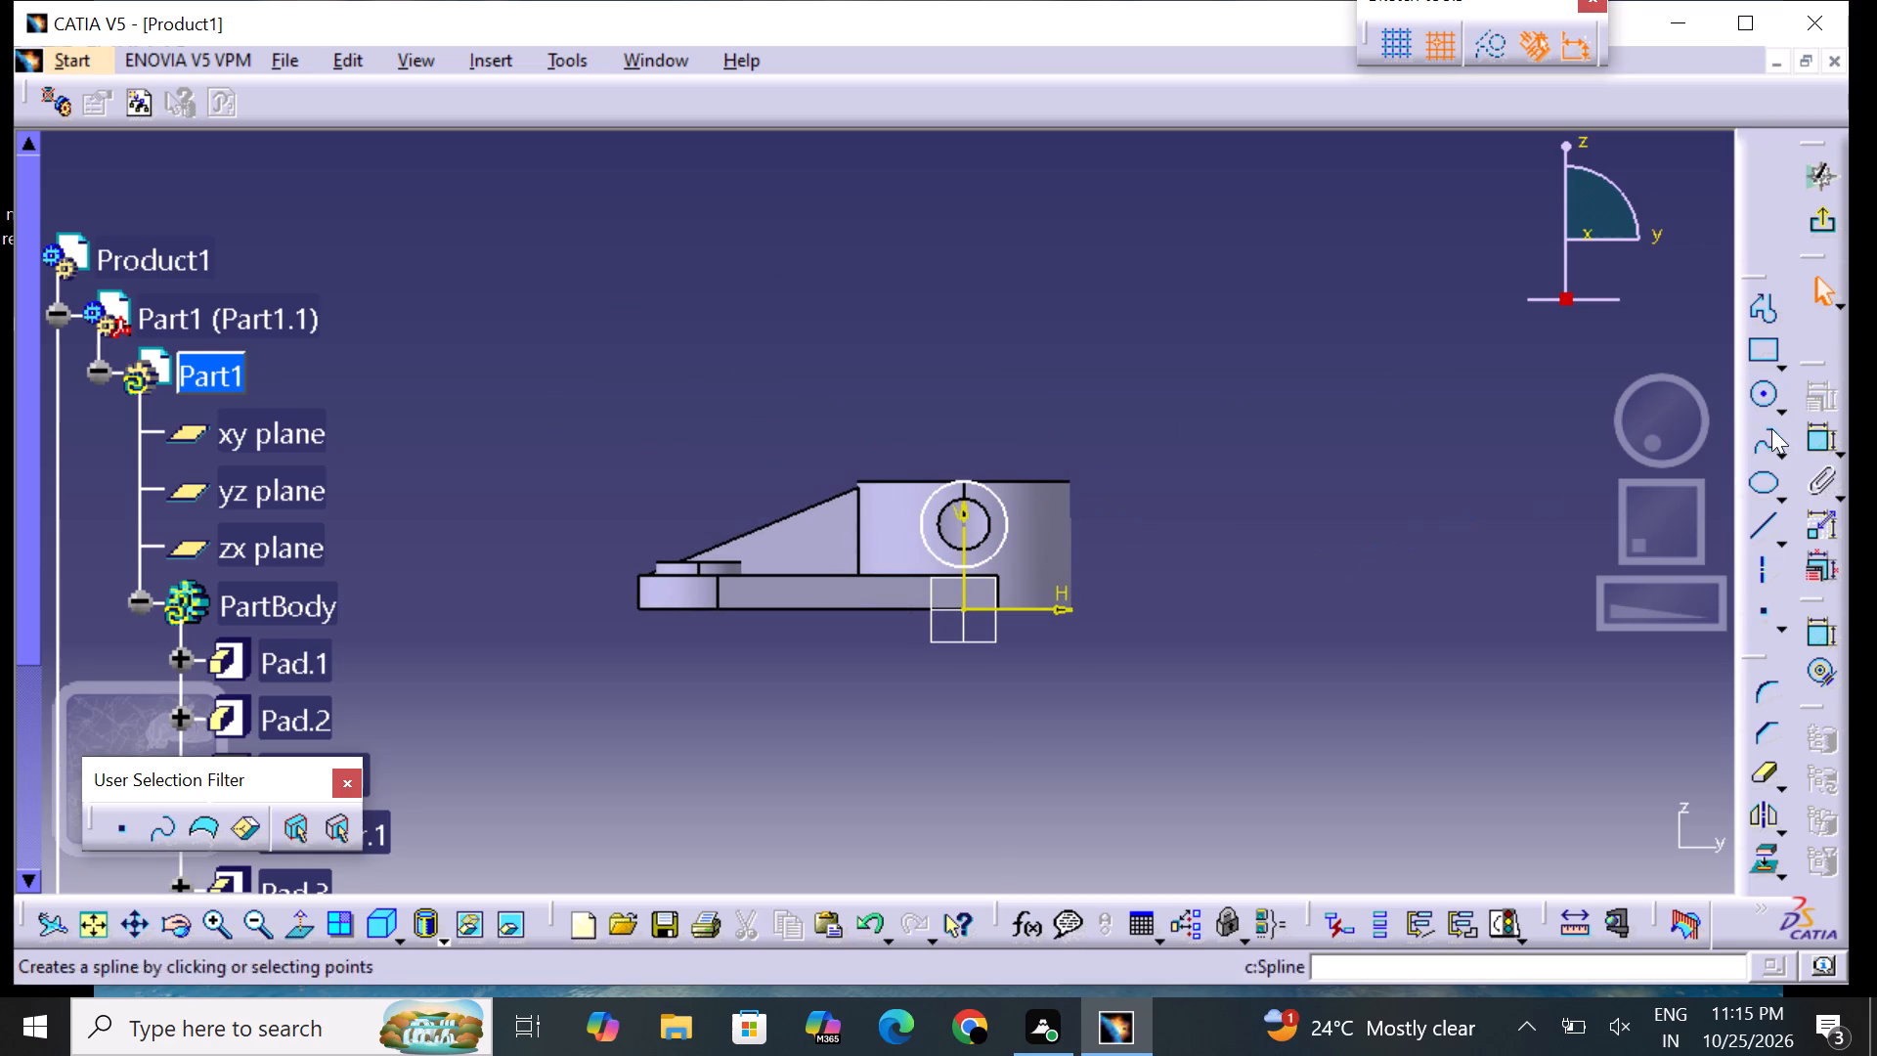
Dimension the new circle and set its diameter to 12 mm.
click(1812, 438)
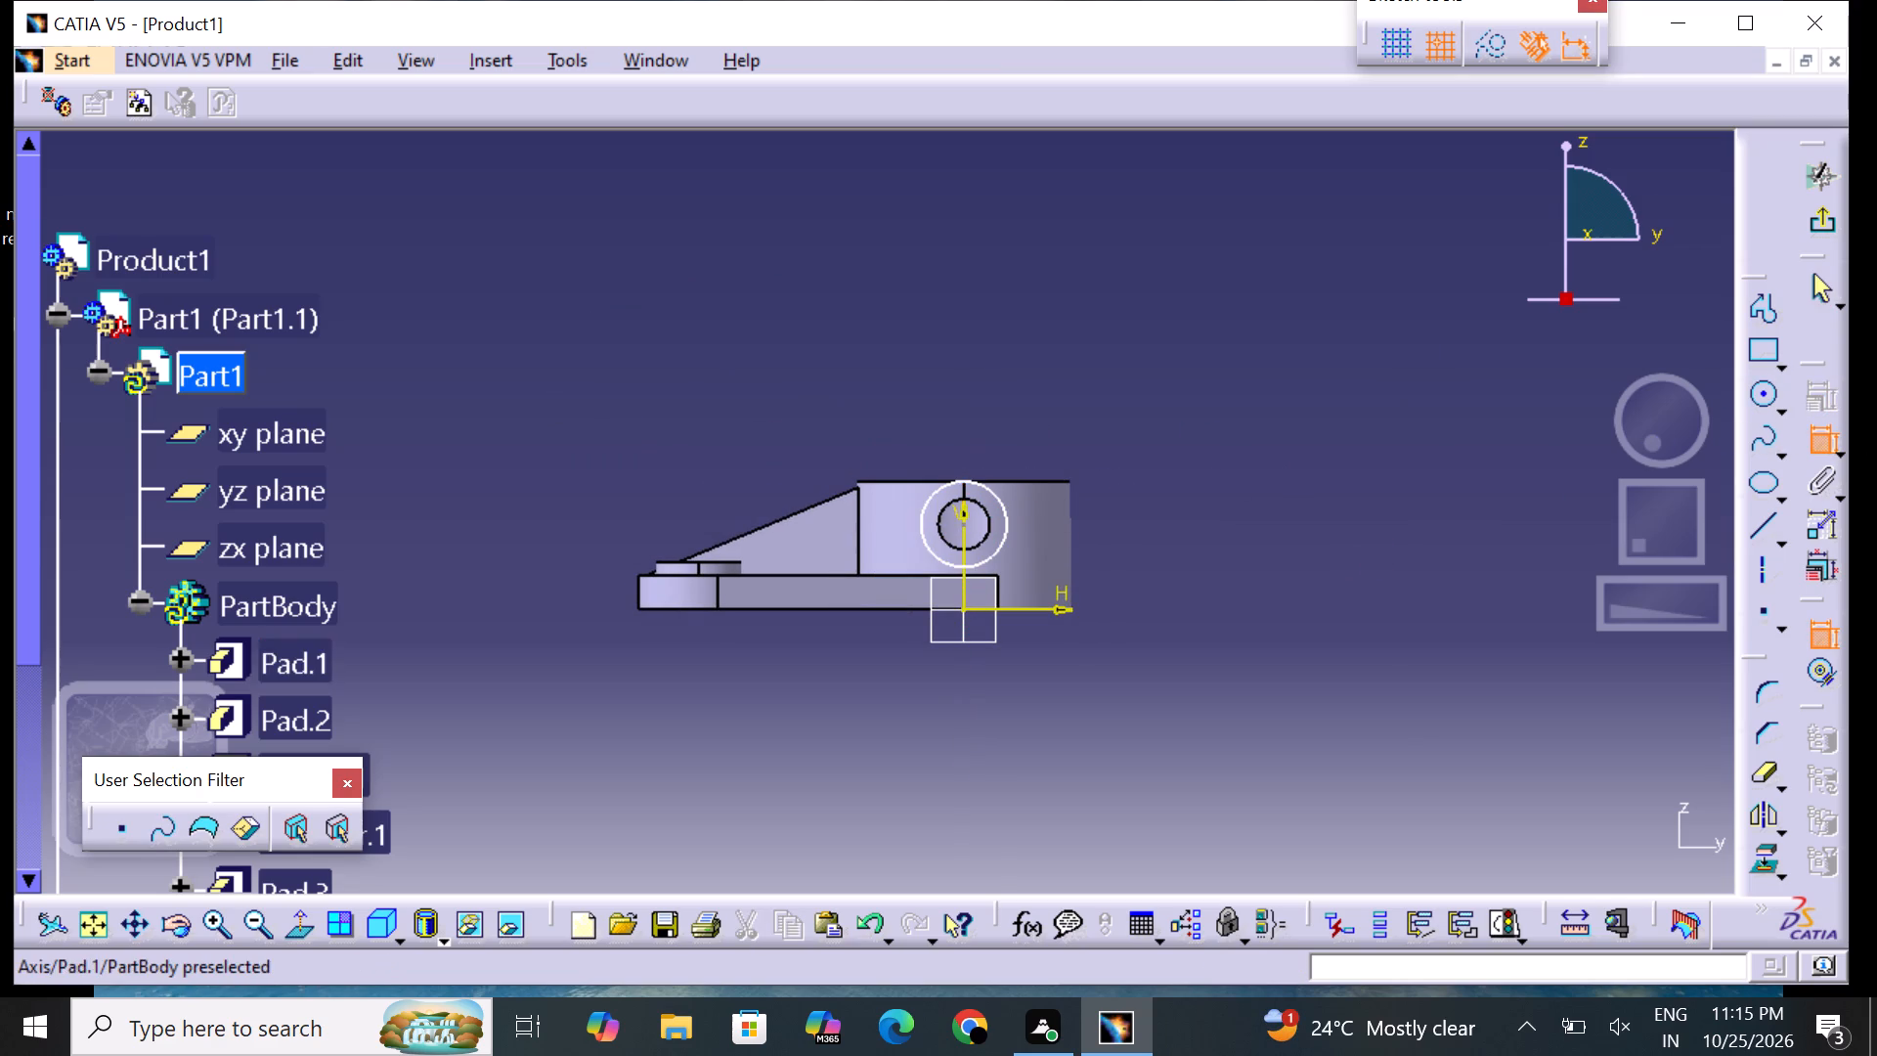
drag(1007, 522, 1024, 501)
click(1078, 394)
double_click(1079, 393)
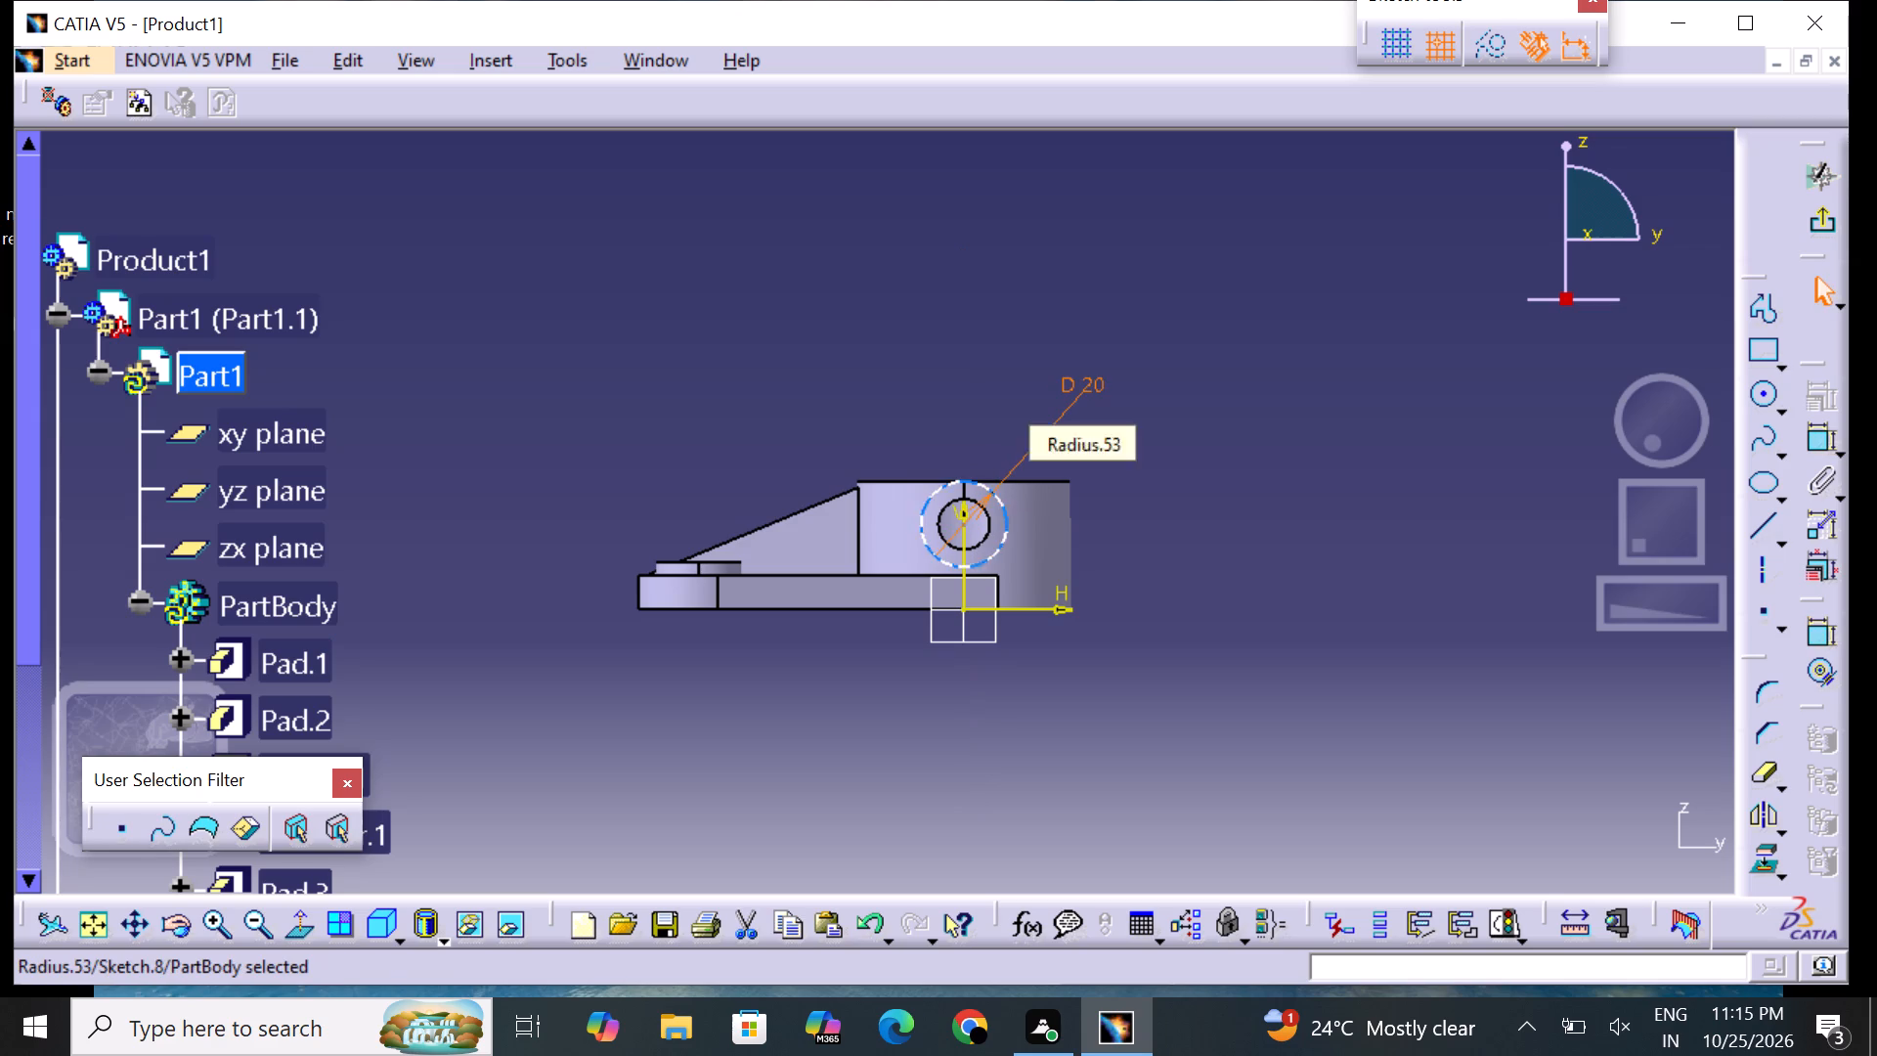
drag(1109, 413, 1079, 397)
double_click(1079, 397)
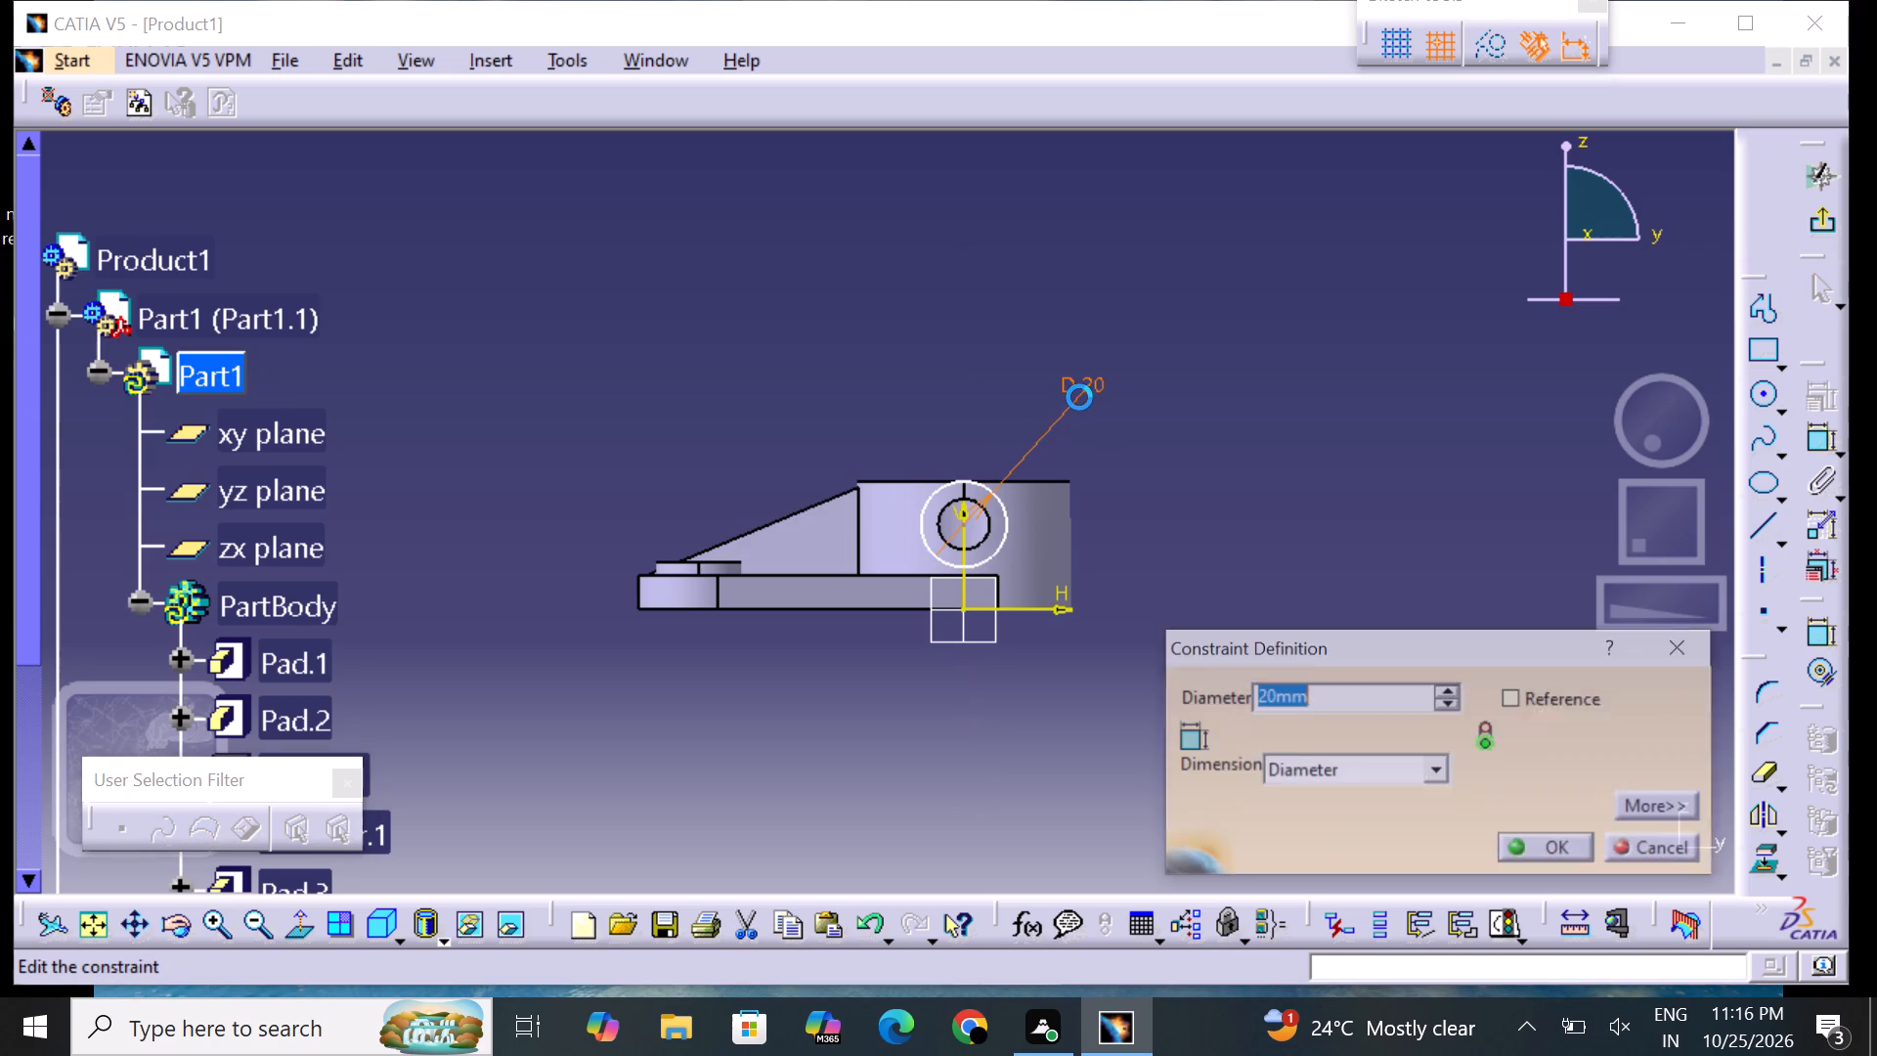
key(BackSpace)
text(12)
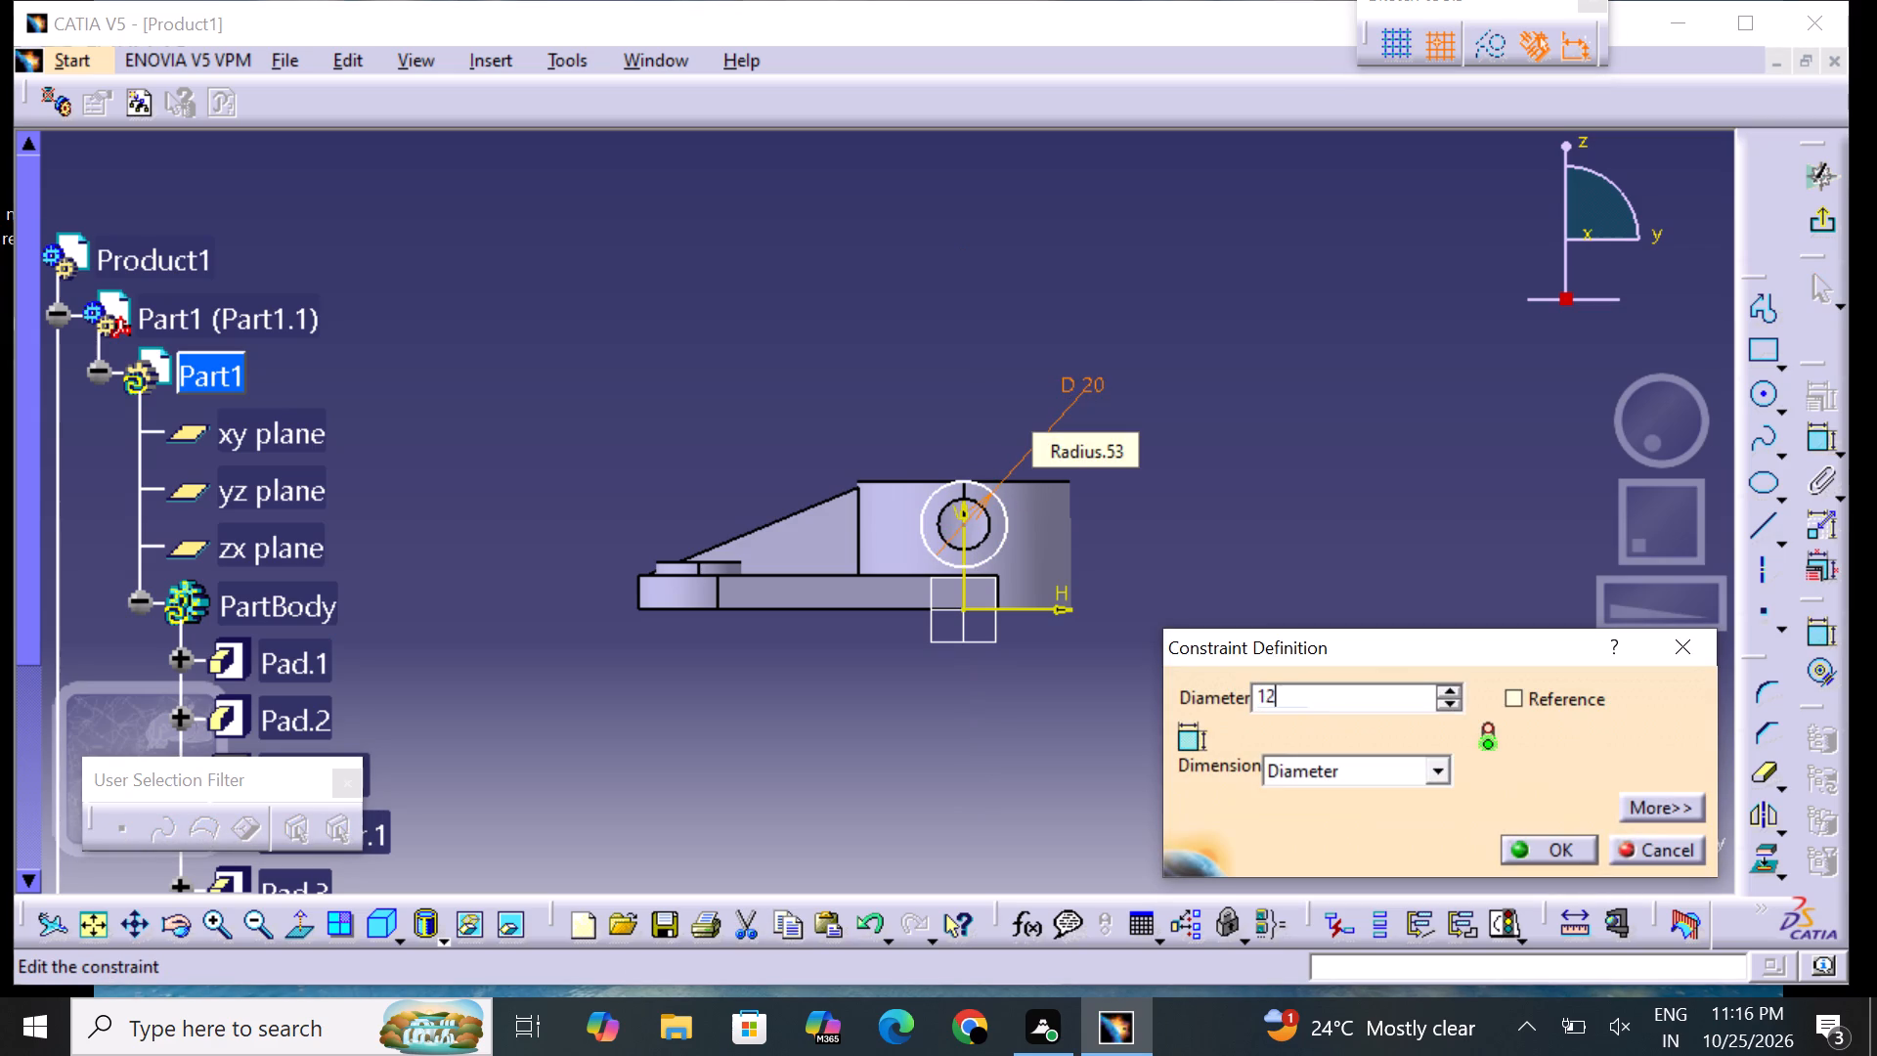
key(Return)
click(1263, 450)
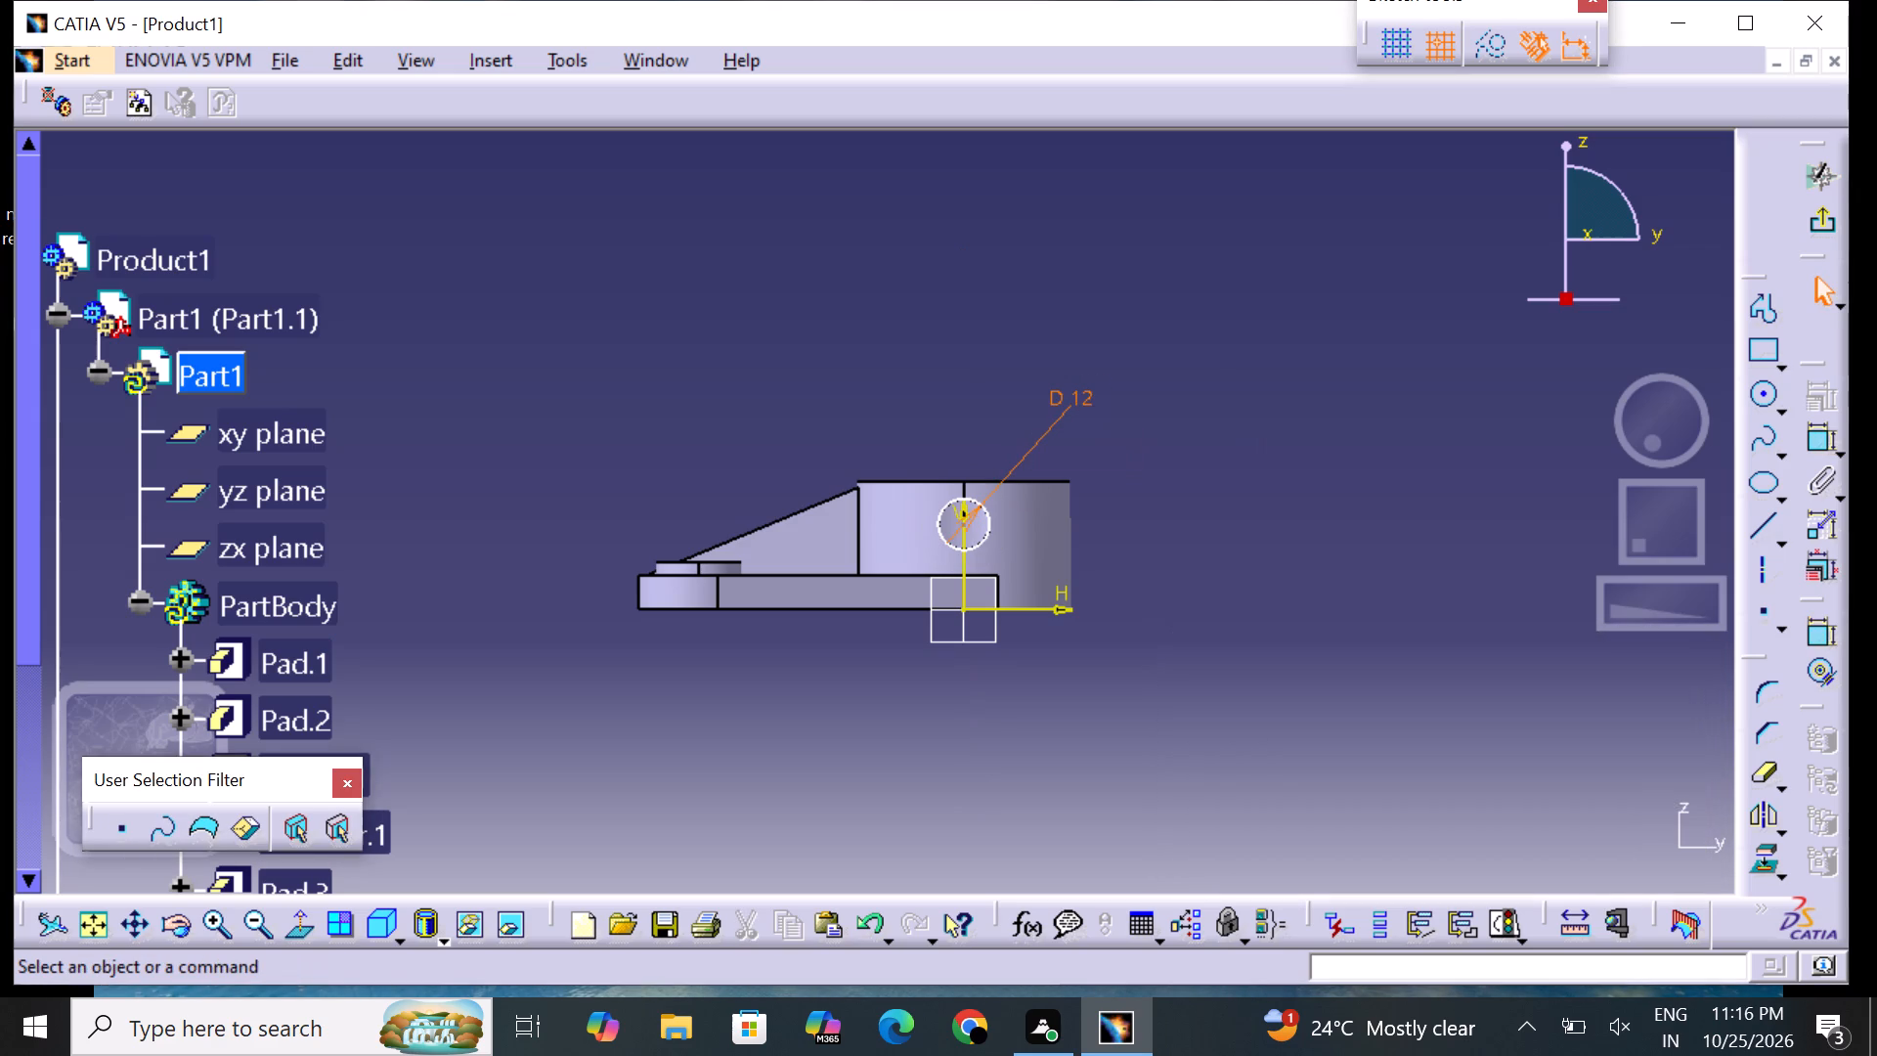
Dimension the circle's centre from the large ring boss's top edge and exit the sketch.
click(1815, 443)
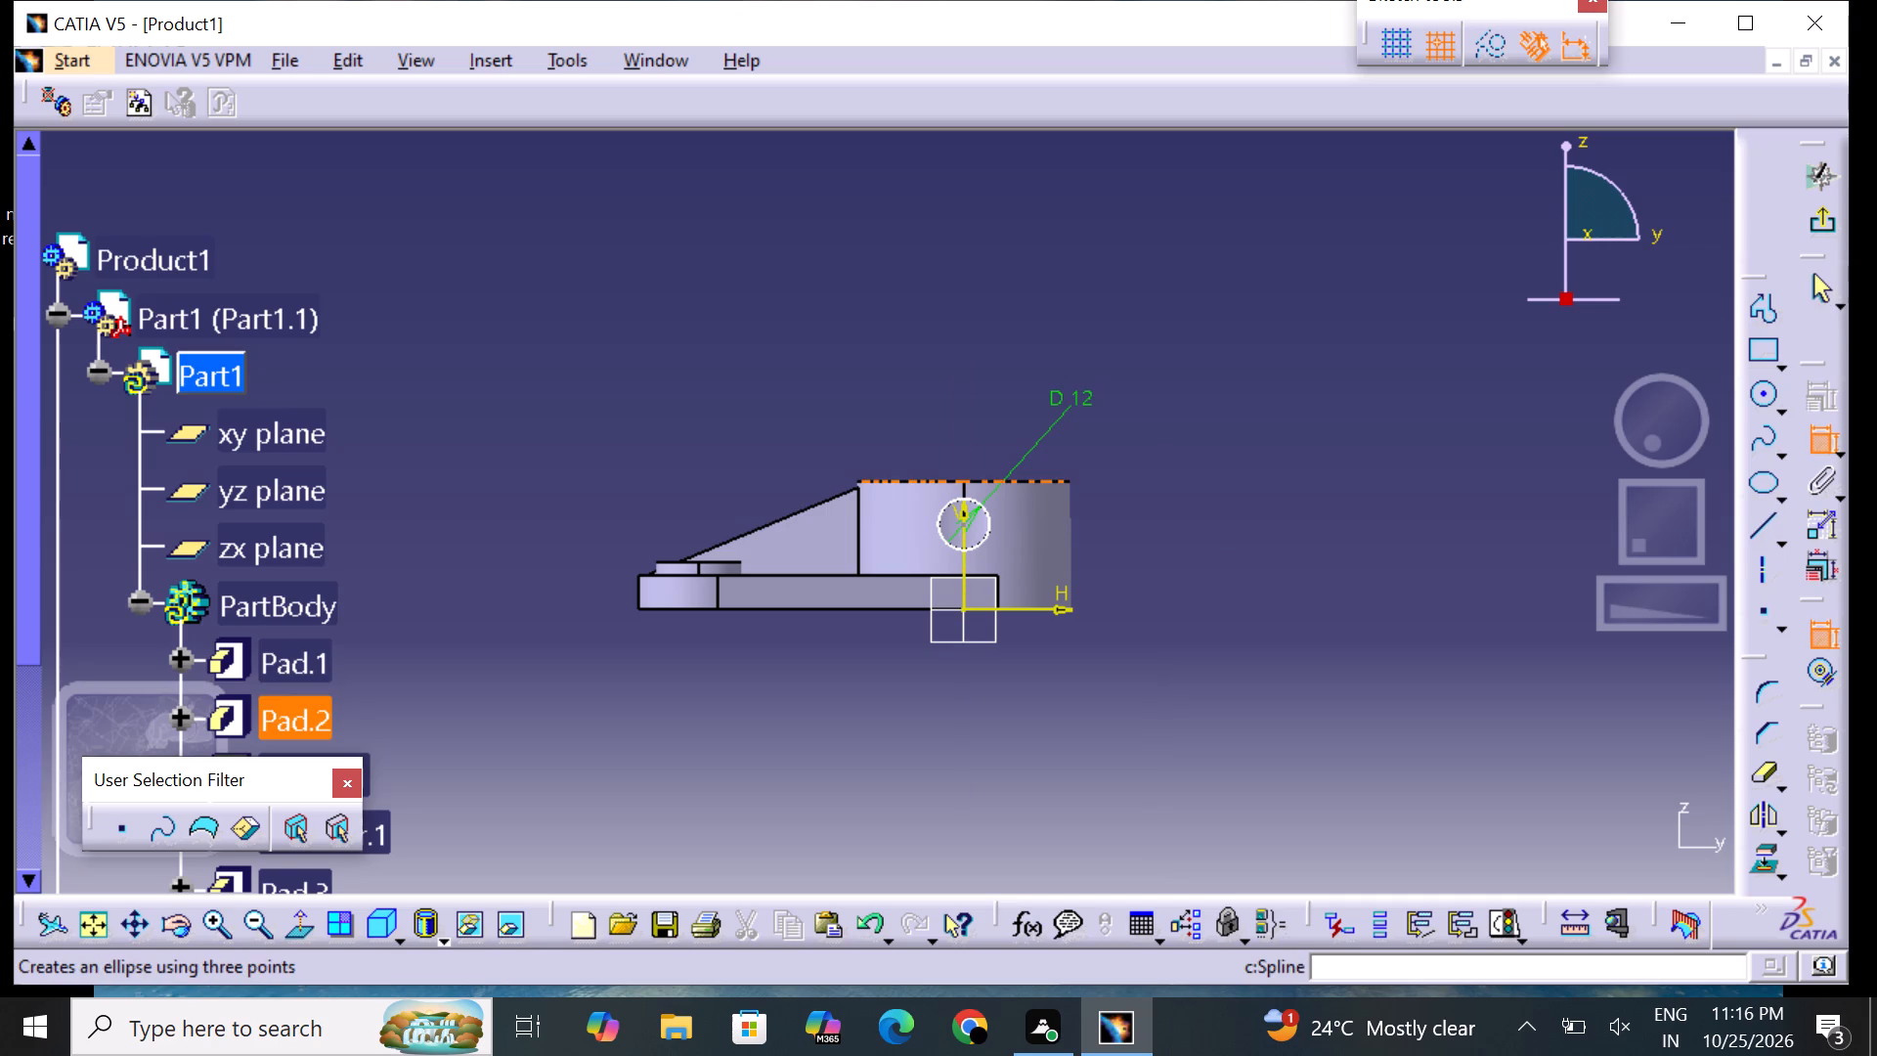
click(954, 478)
click(961, 529)
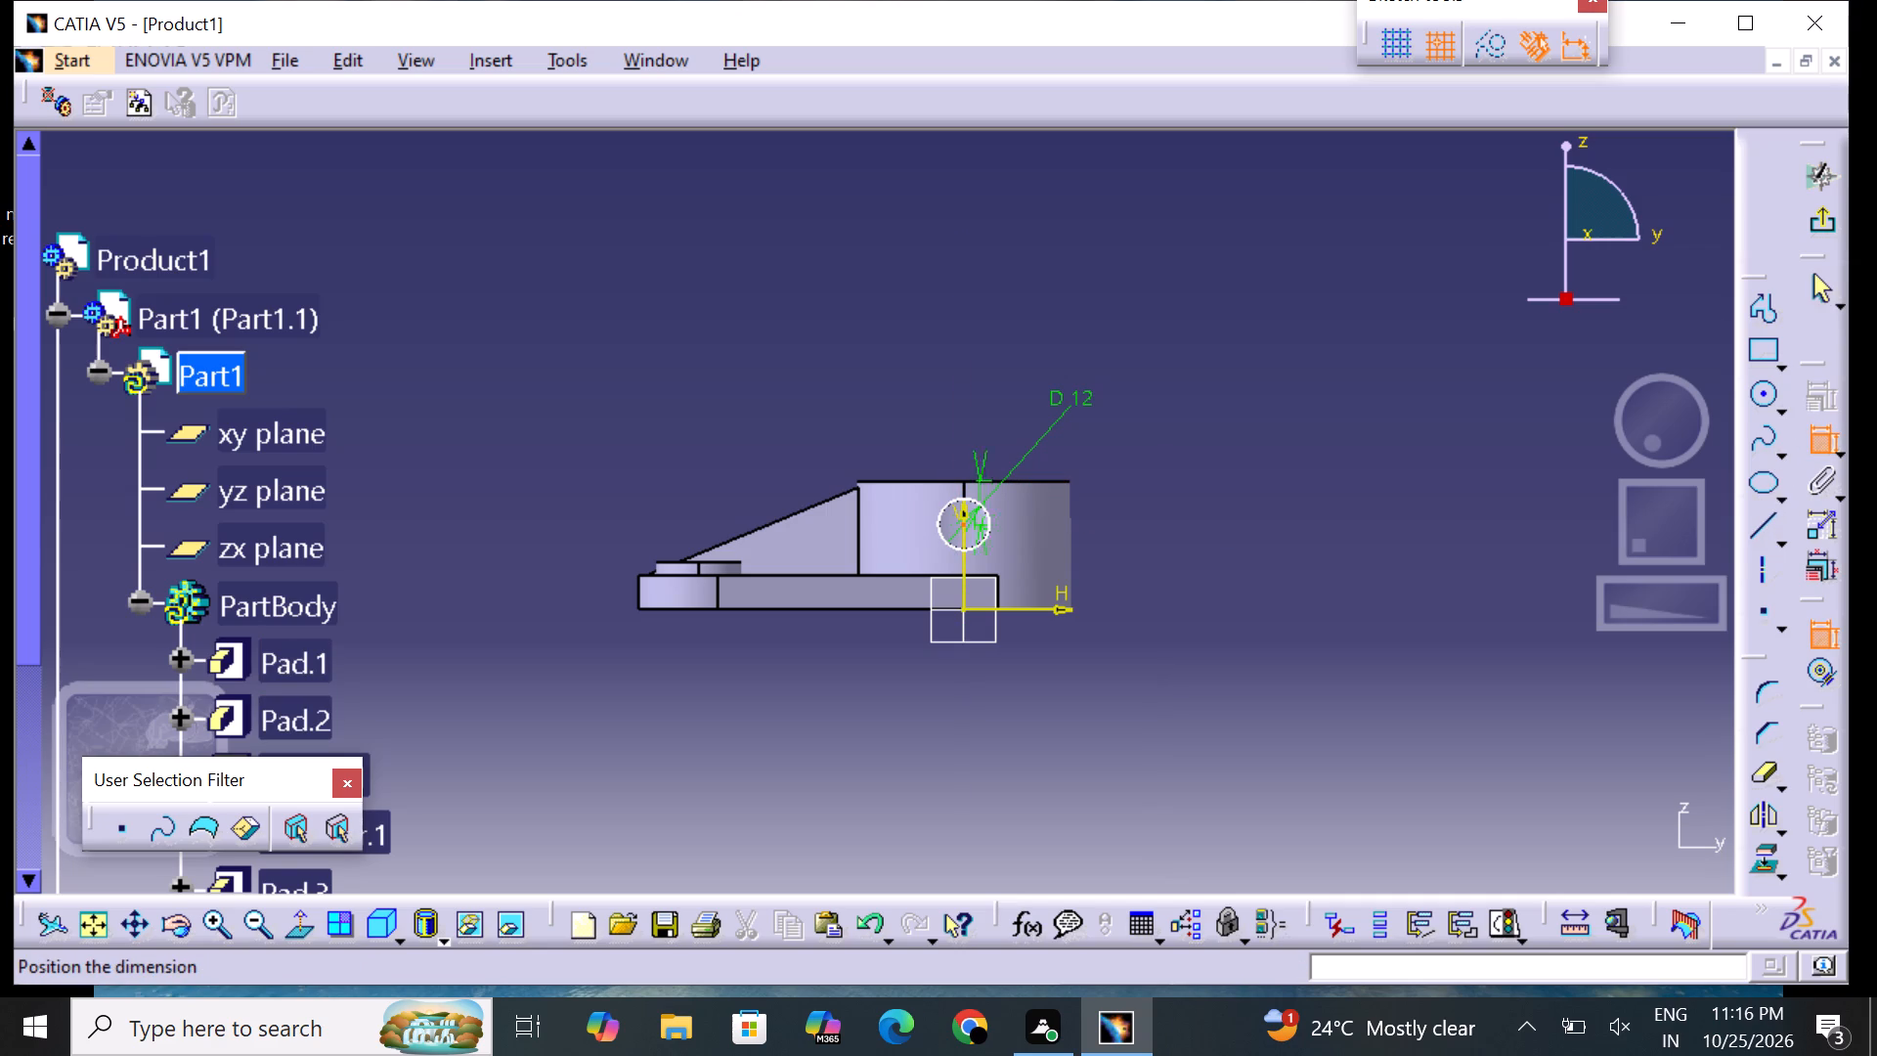
click(1184, 504)
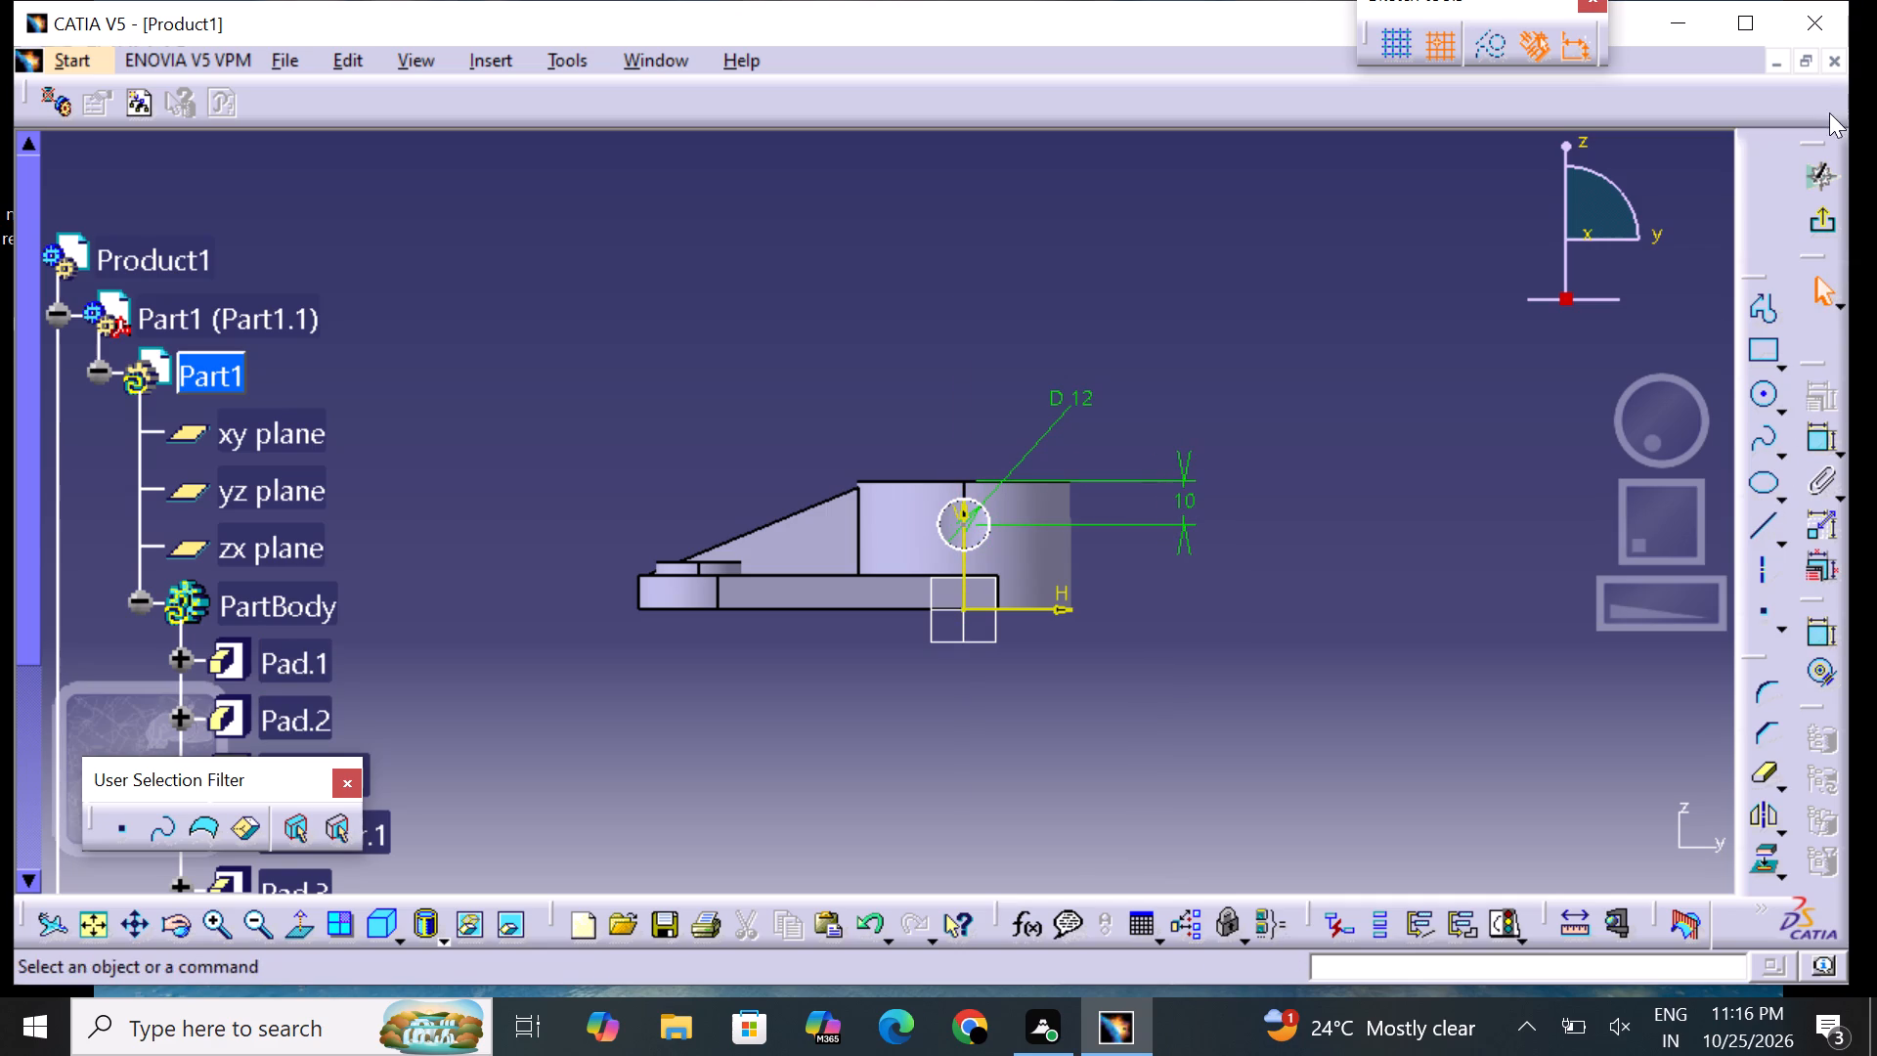
click(1812, 240)
click(1830, 238)
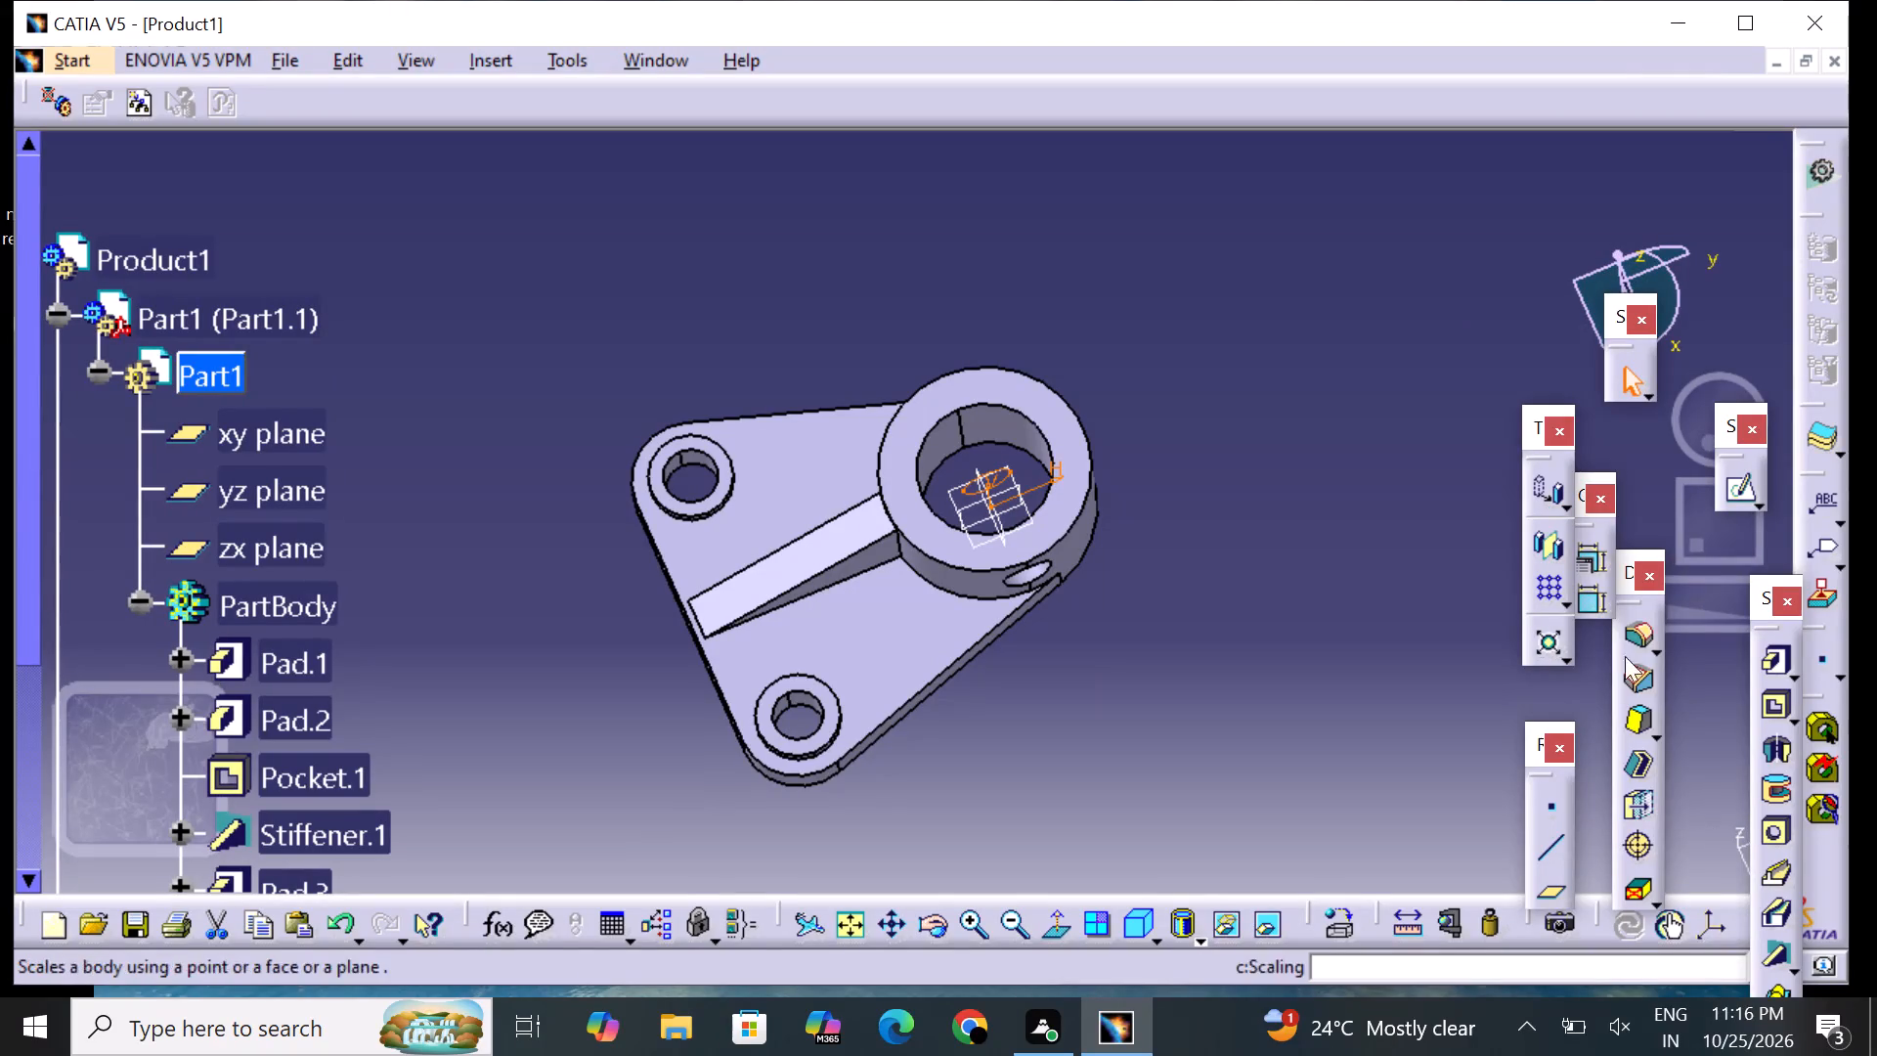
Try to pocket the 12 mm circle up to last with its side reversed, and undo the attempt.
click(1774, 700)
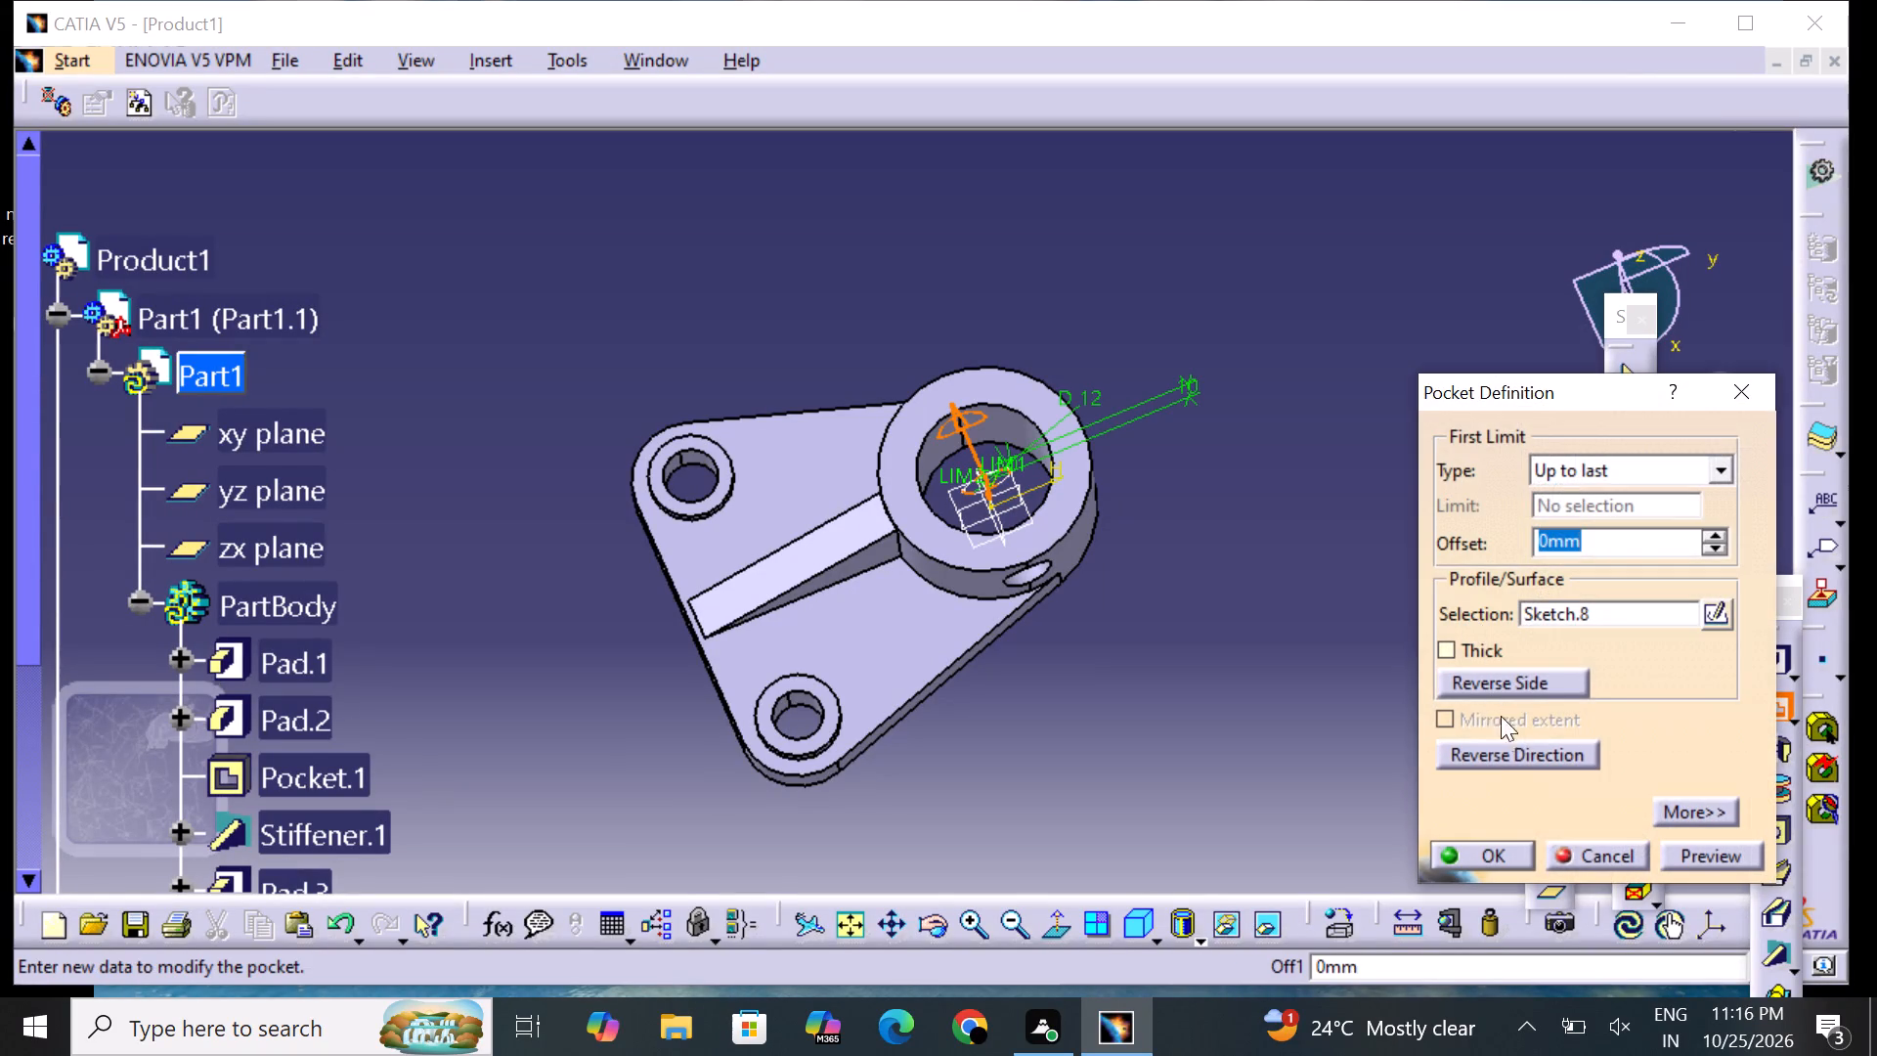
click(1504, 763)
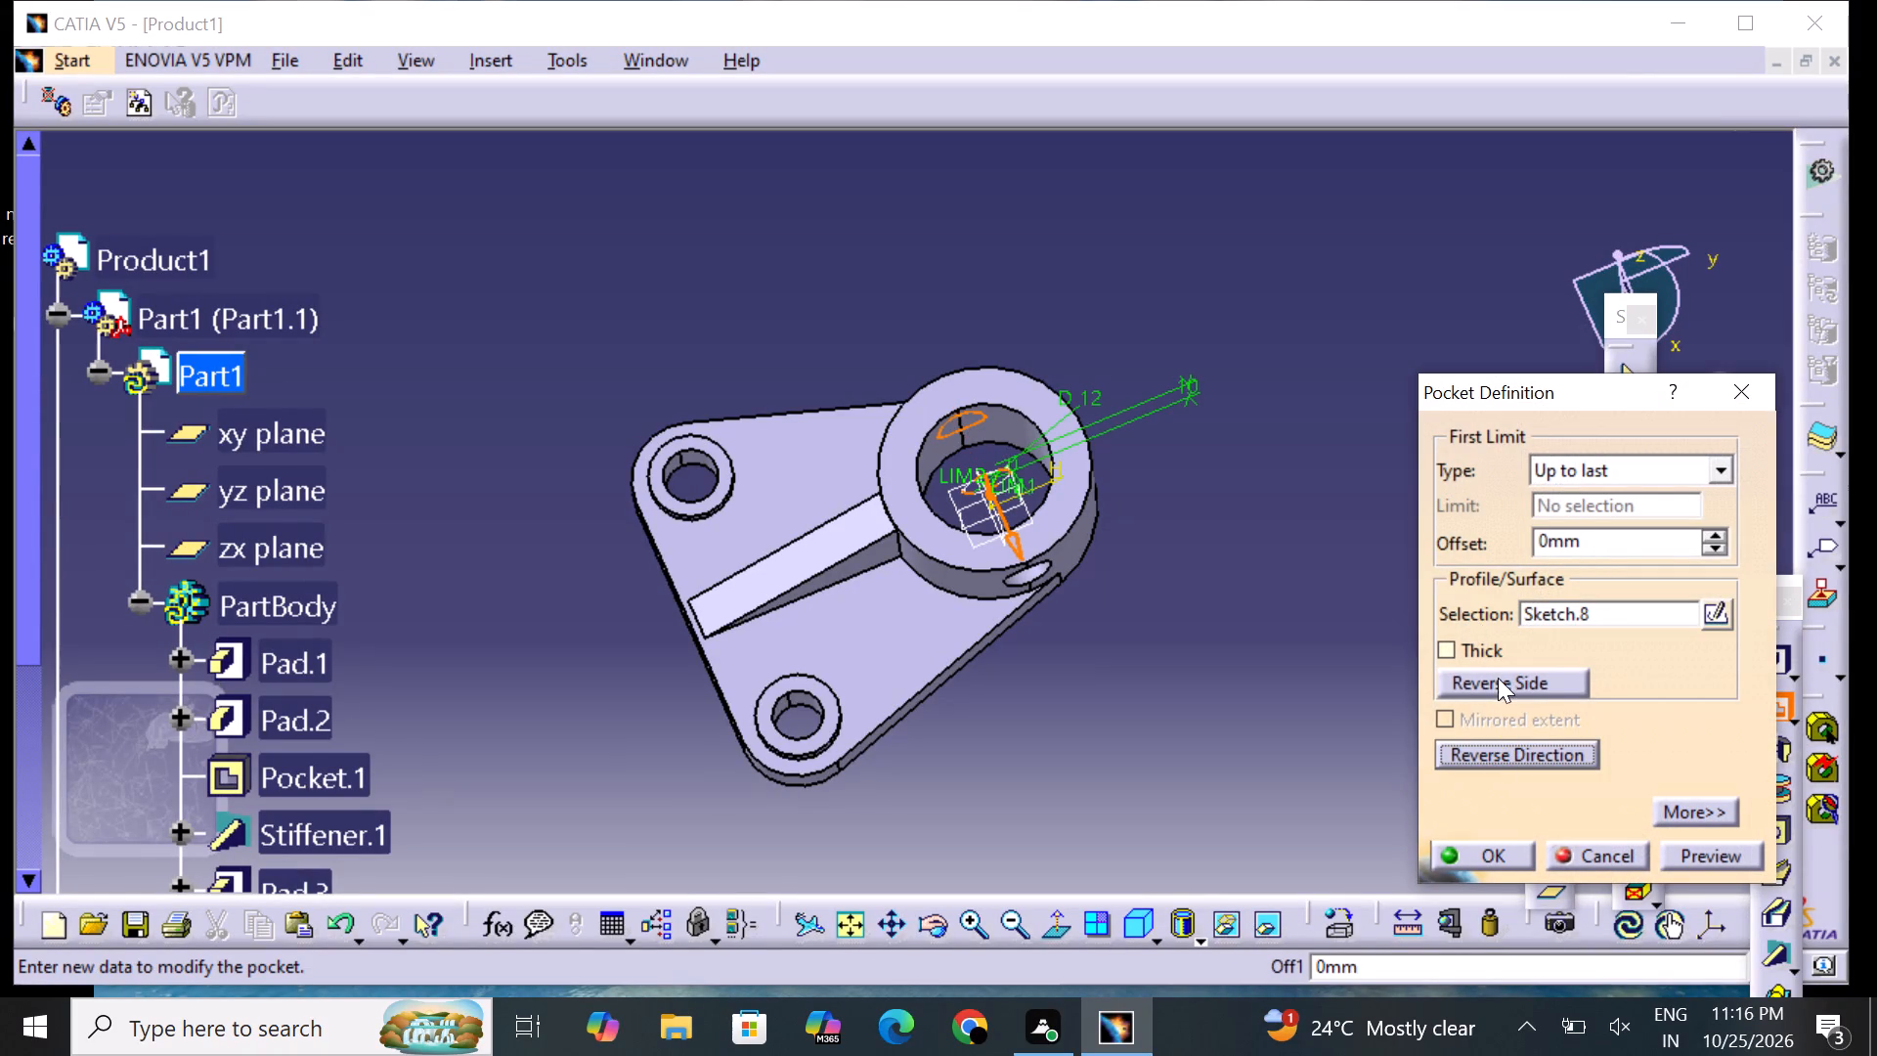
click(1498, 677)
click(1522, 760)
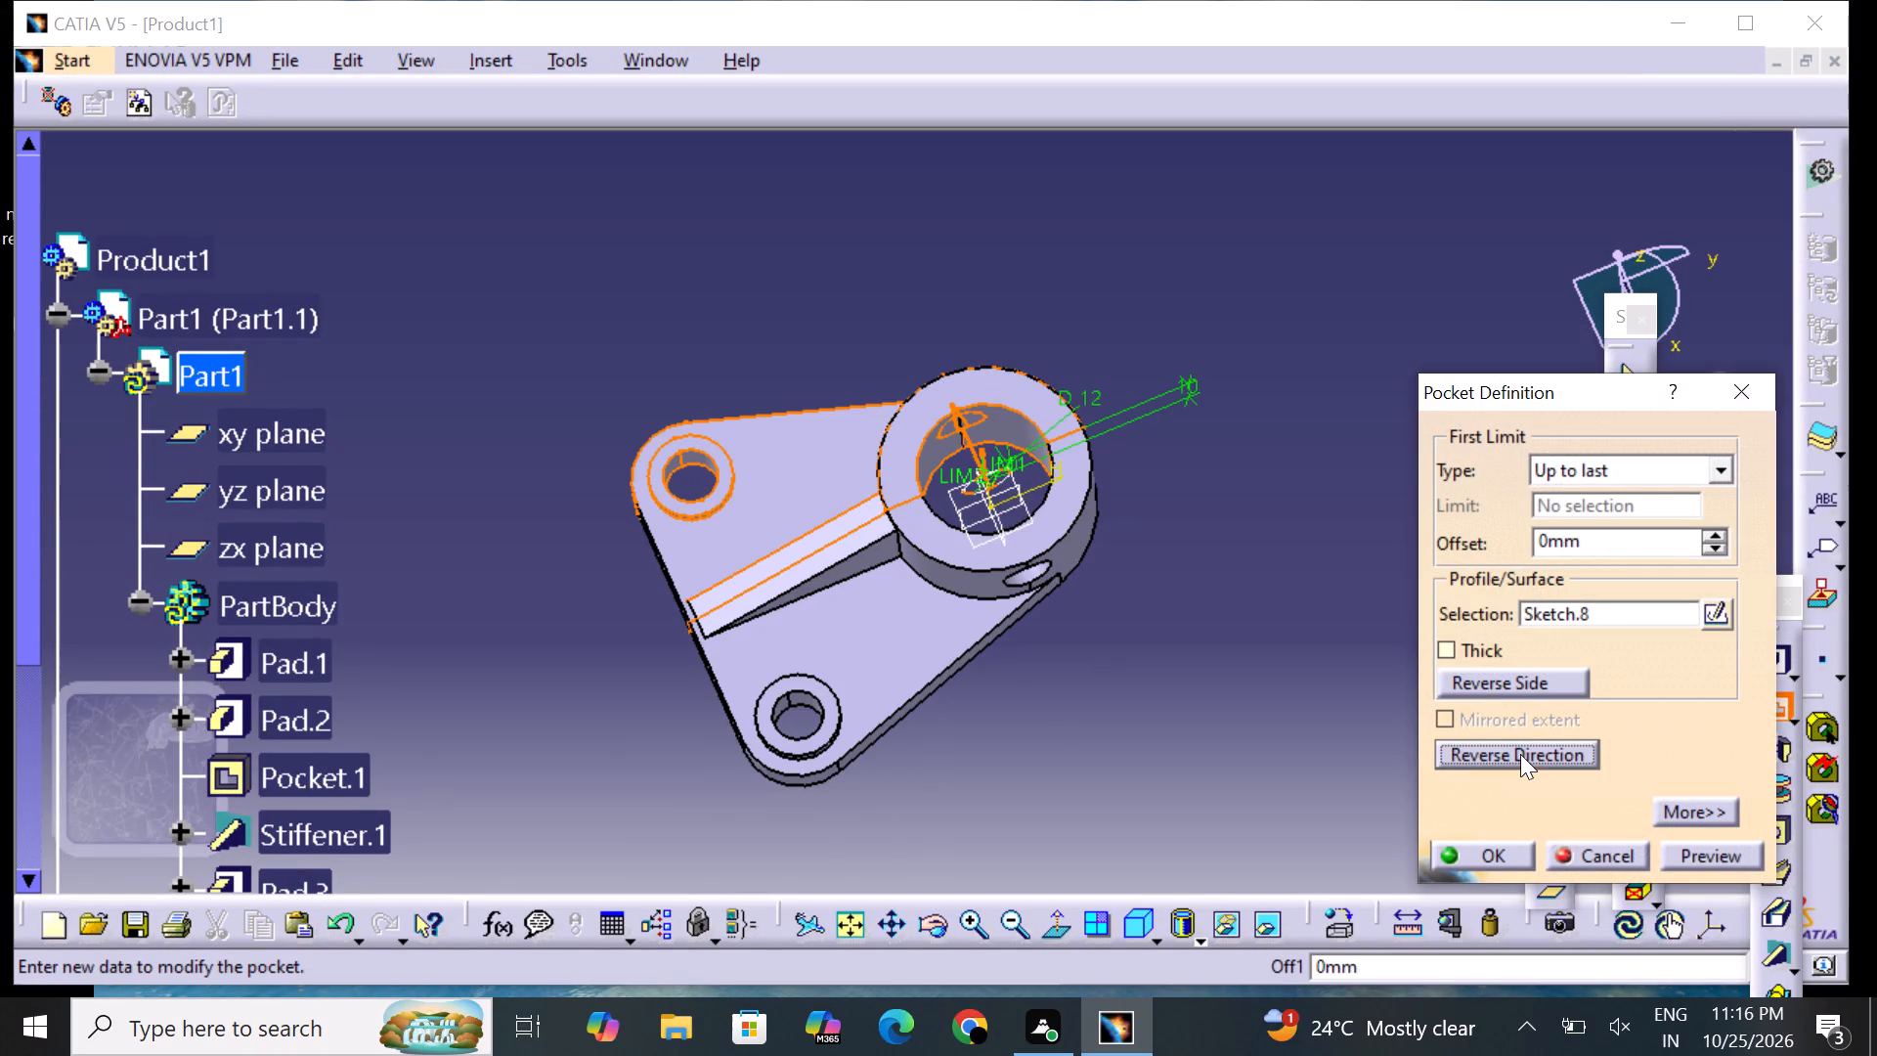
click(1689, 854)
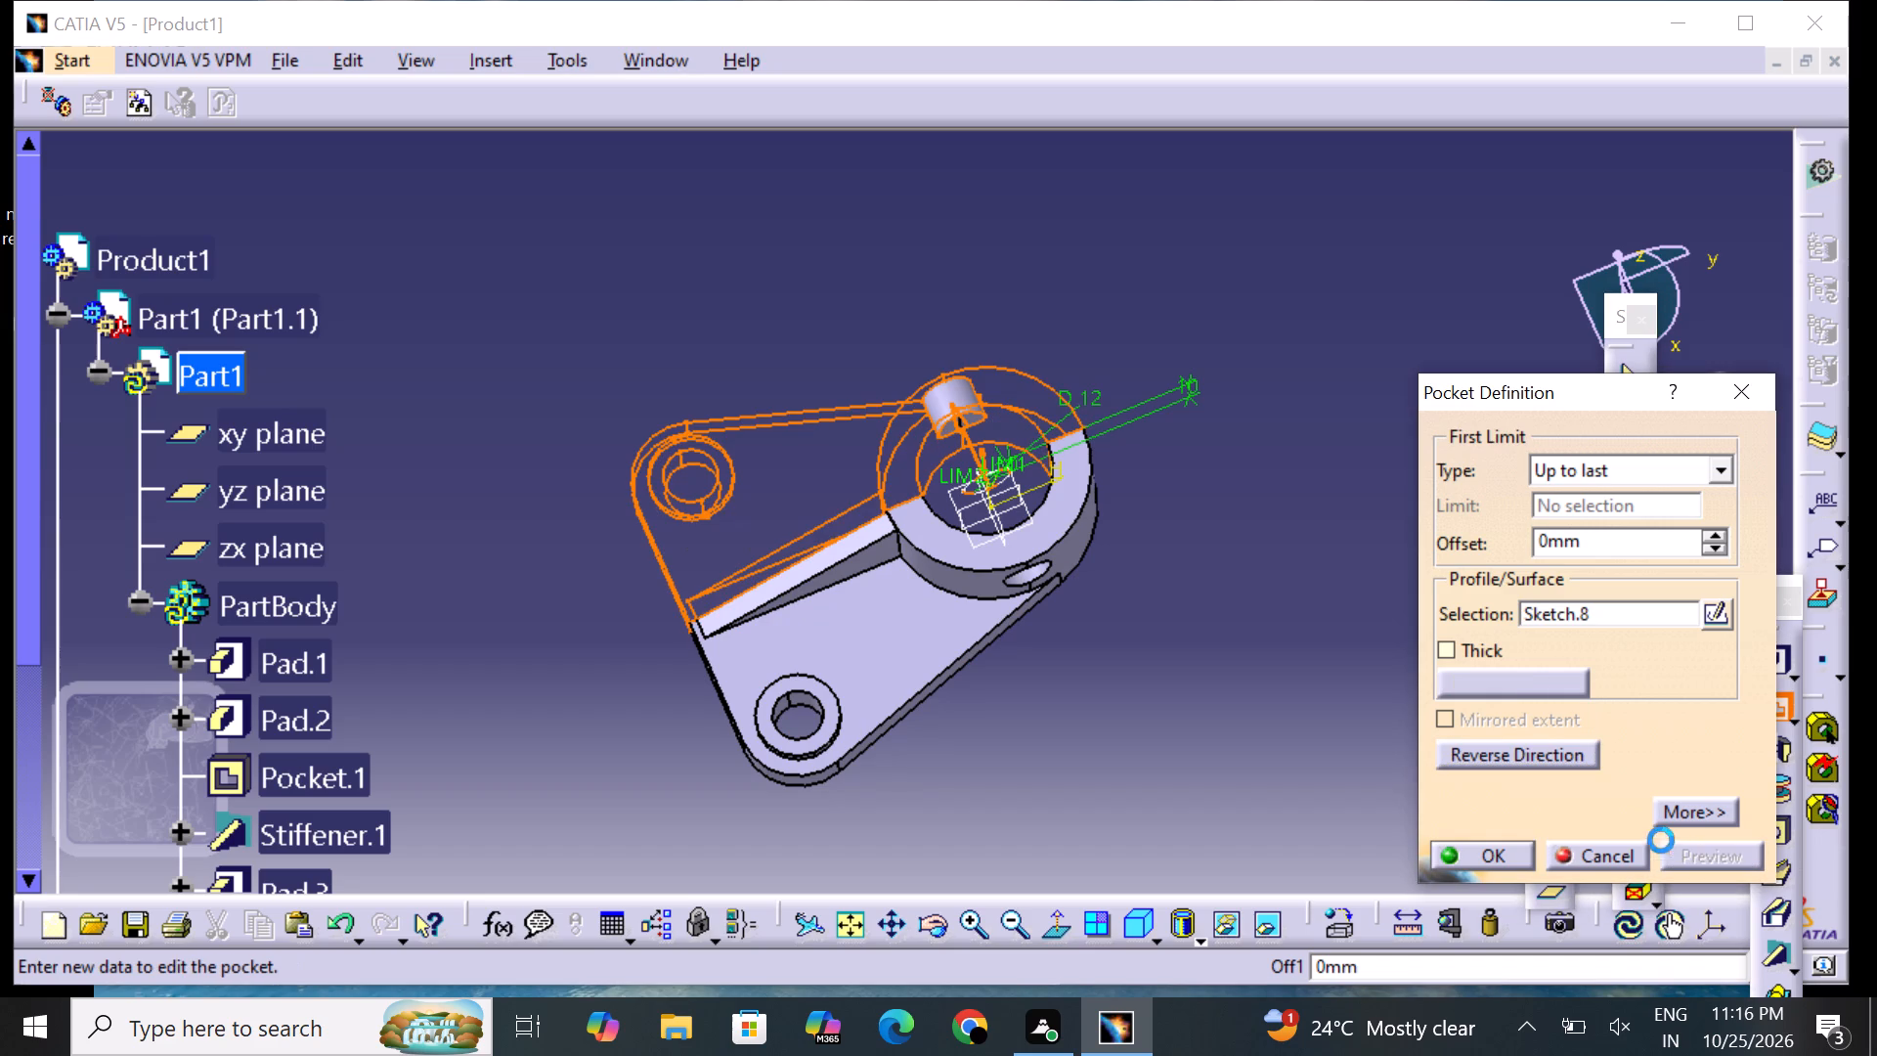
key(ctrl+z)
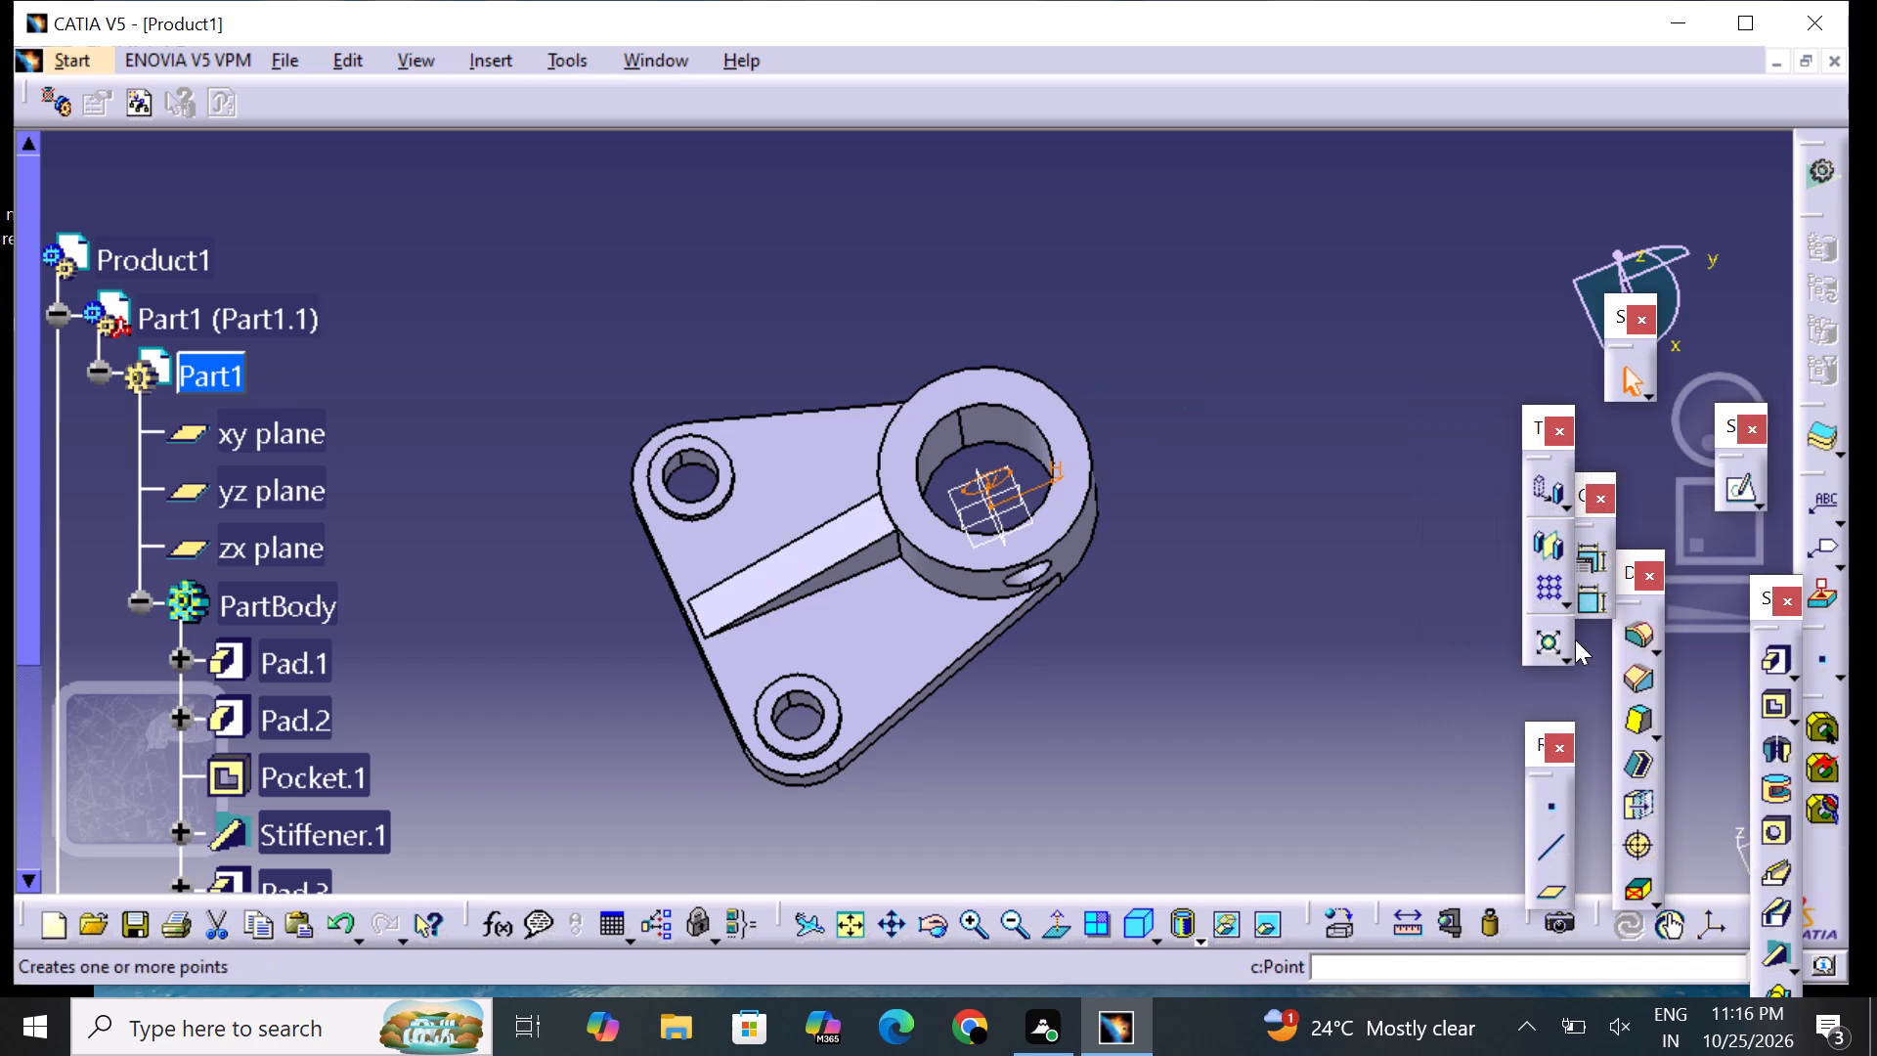
Pocket the 12 mm circle up to last through the large ring boss's wall opposite the existing side hole.
click(1768, 707)
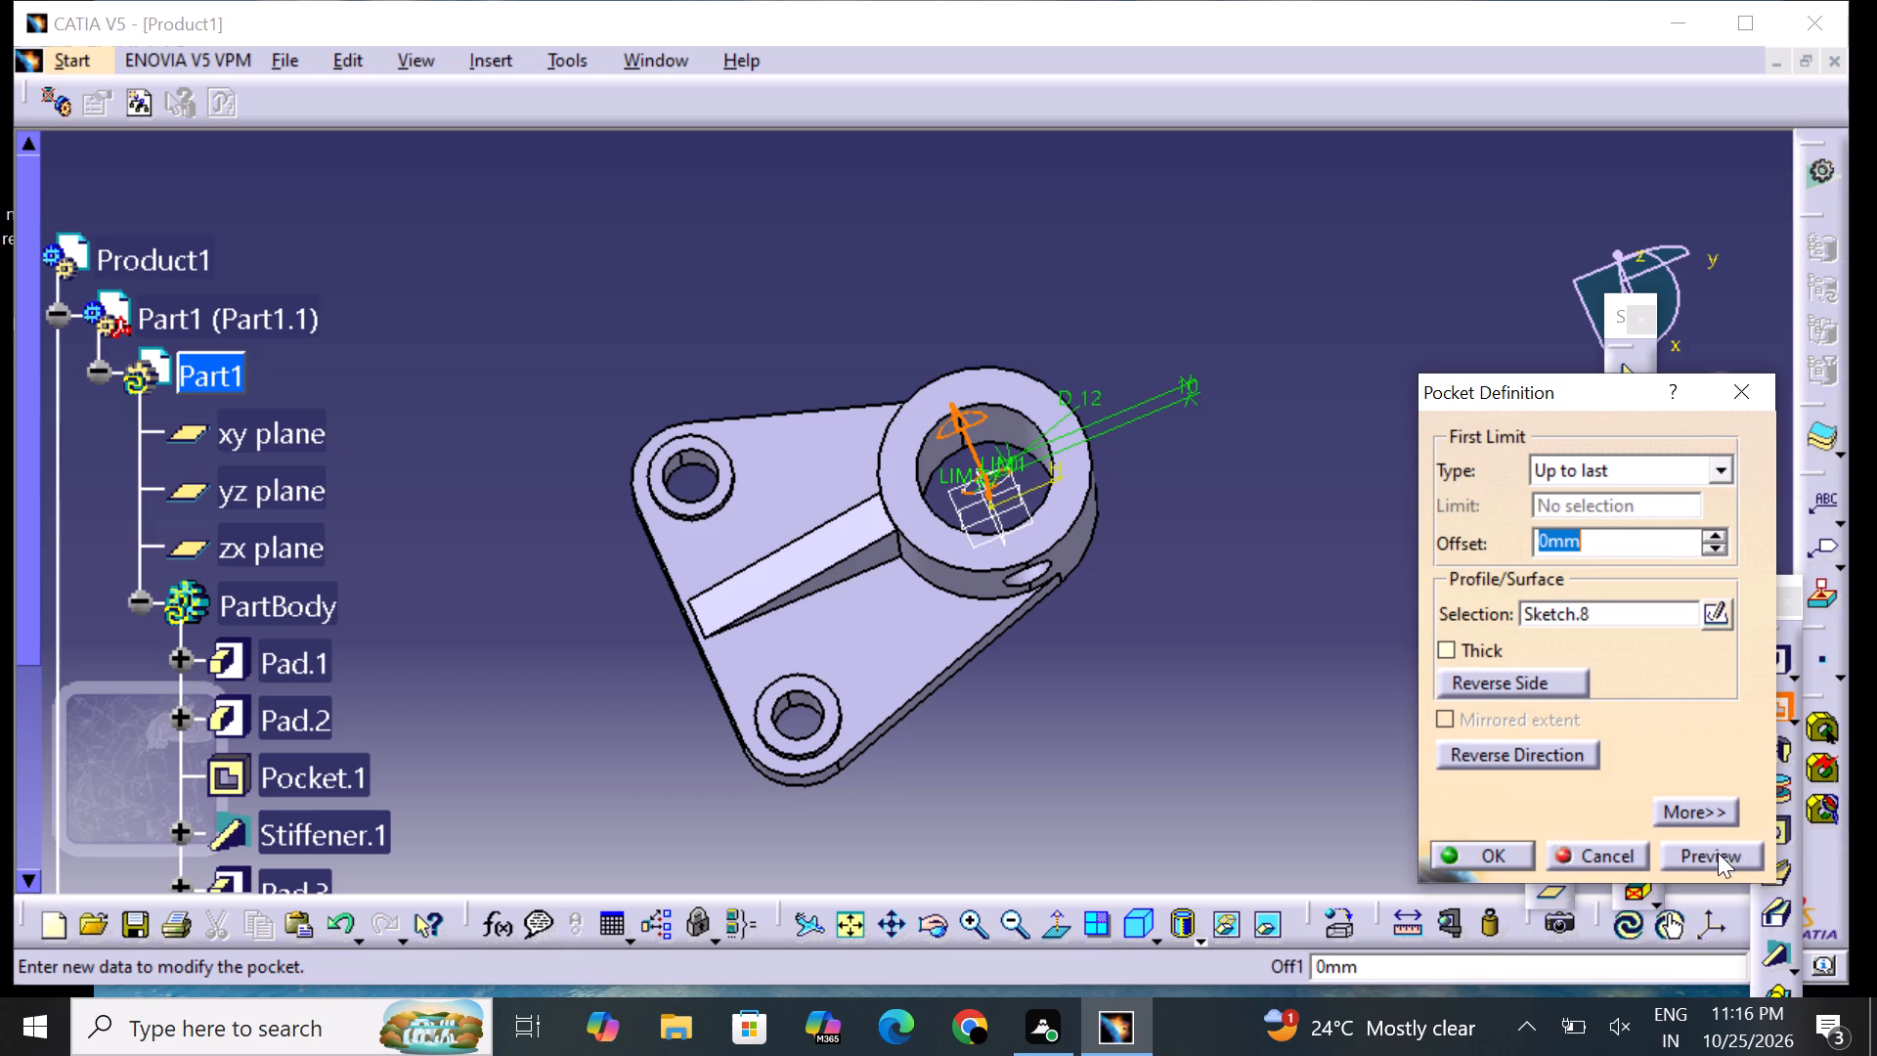
click(1717, 851)
click(1505, 842)
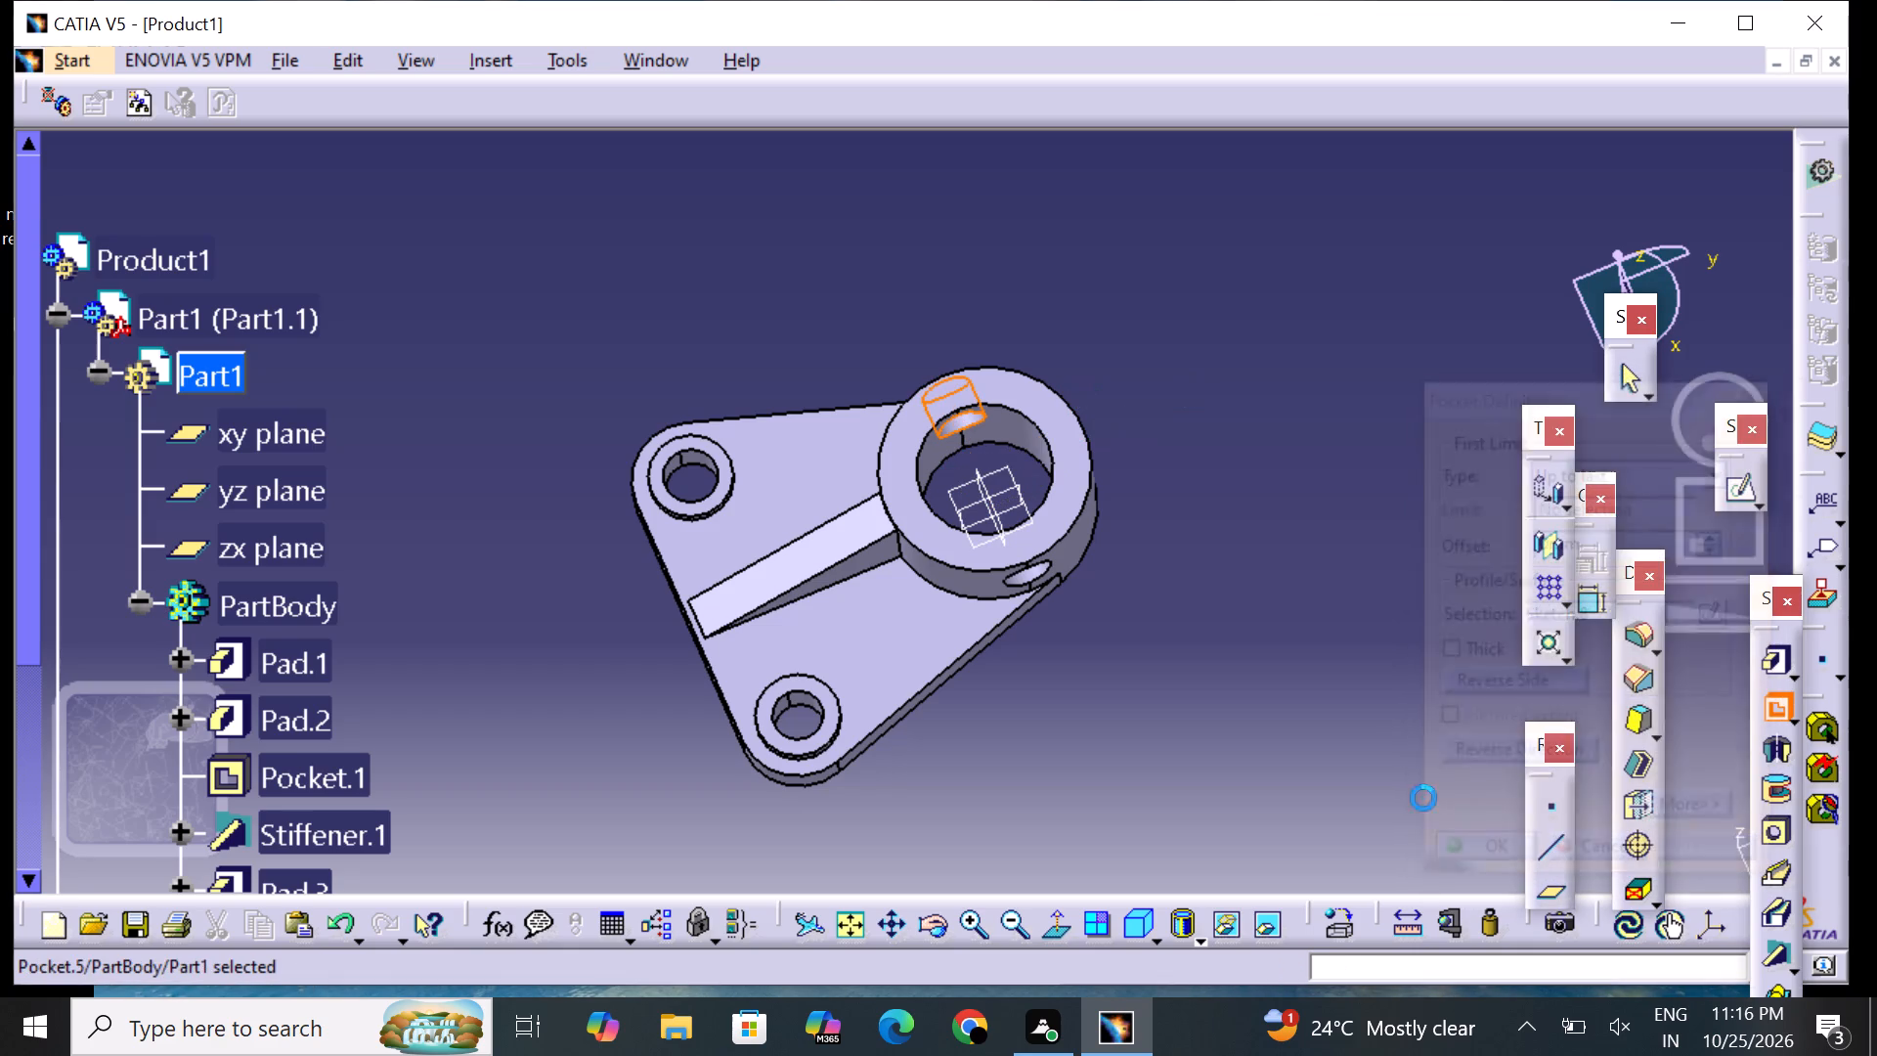
click(1350, 748)
scroll(1368, 663, up, 1)
middle_drag(1368, 663, 1092, 777)
right_drag(1368, 663, 1092, 777)
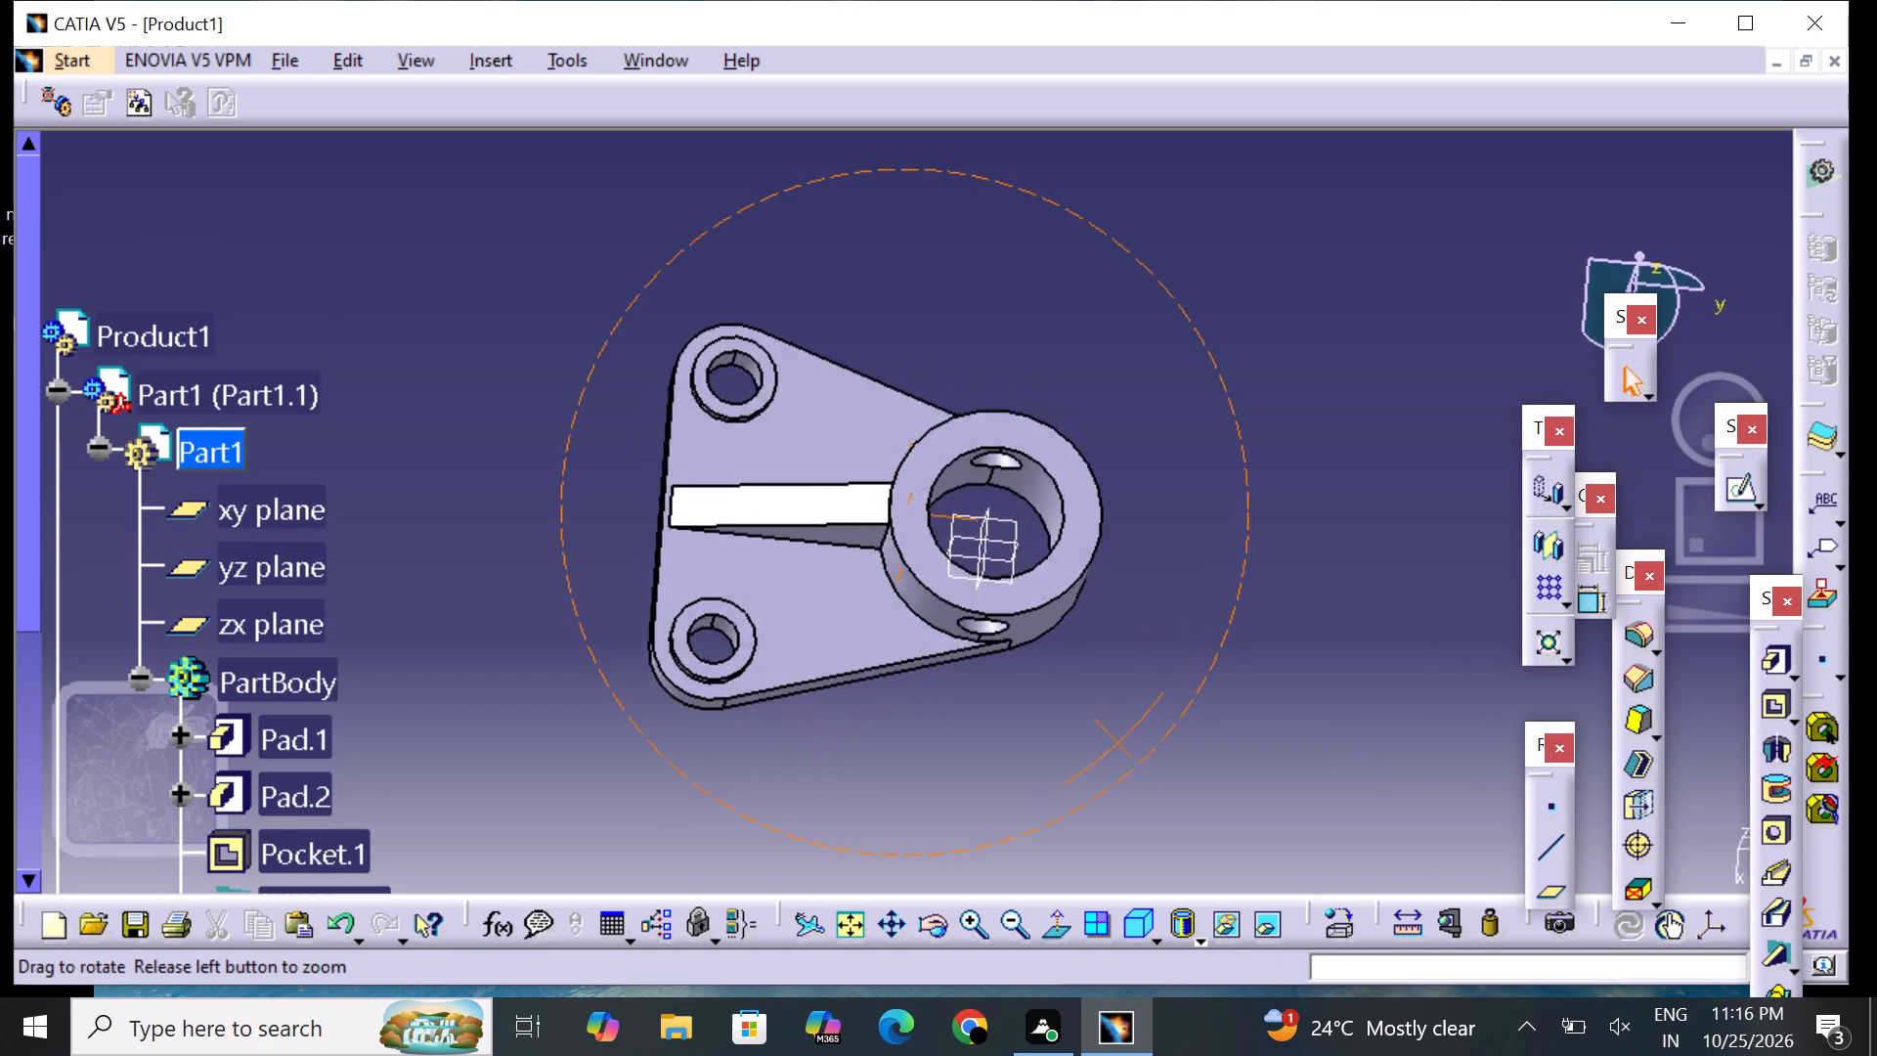
middle_drag(1092, 777, 1017, 742)
right_drag(1092, 777, 992, 709)
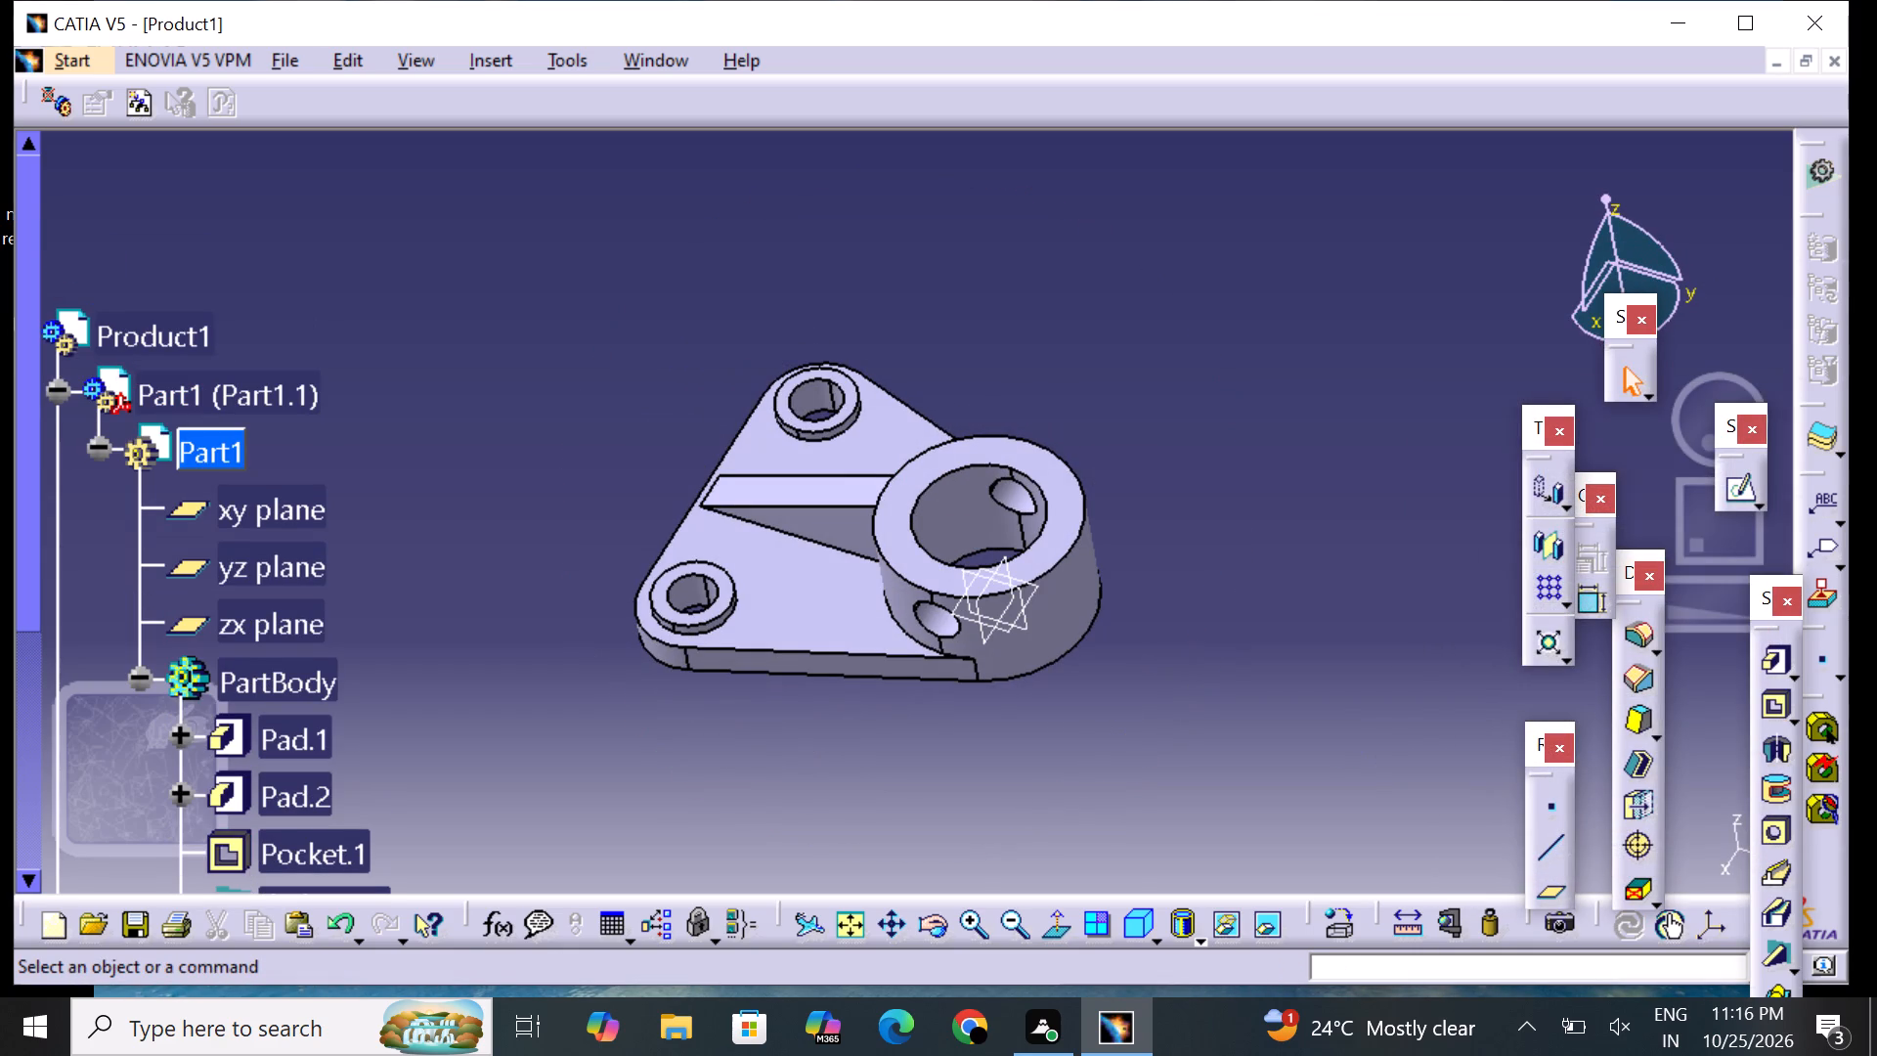
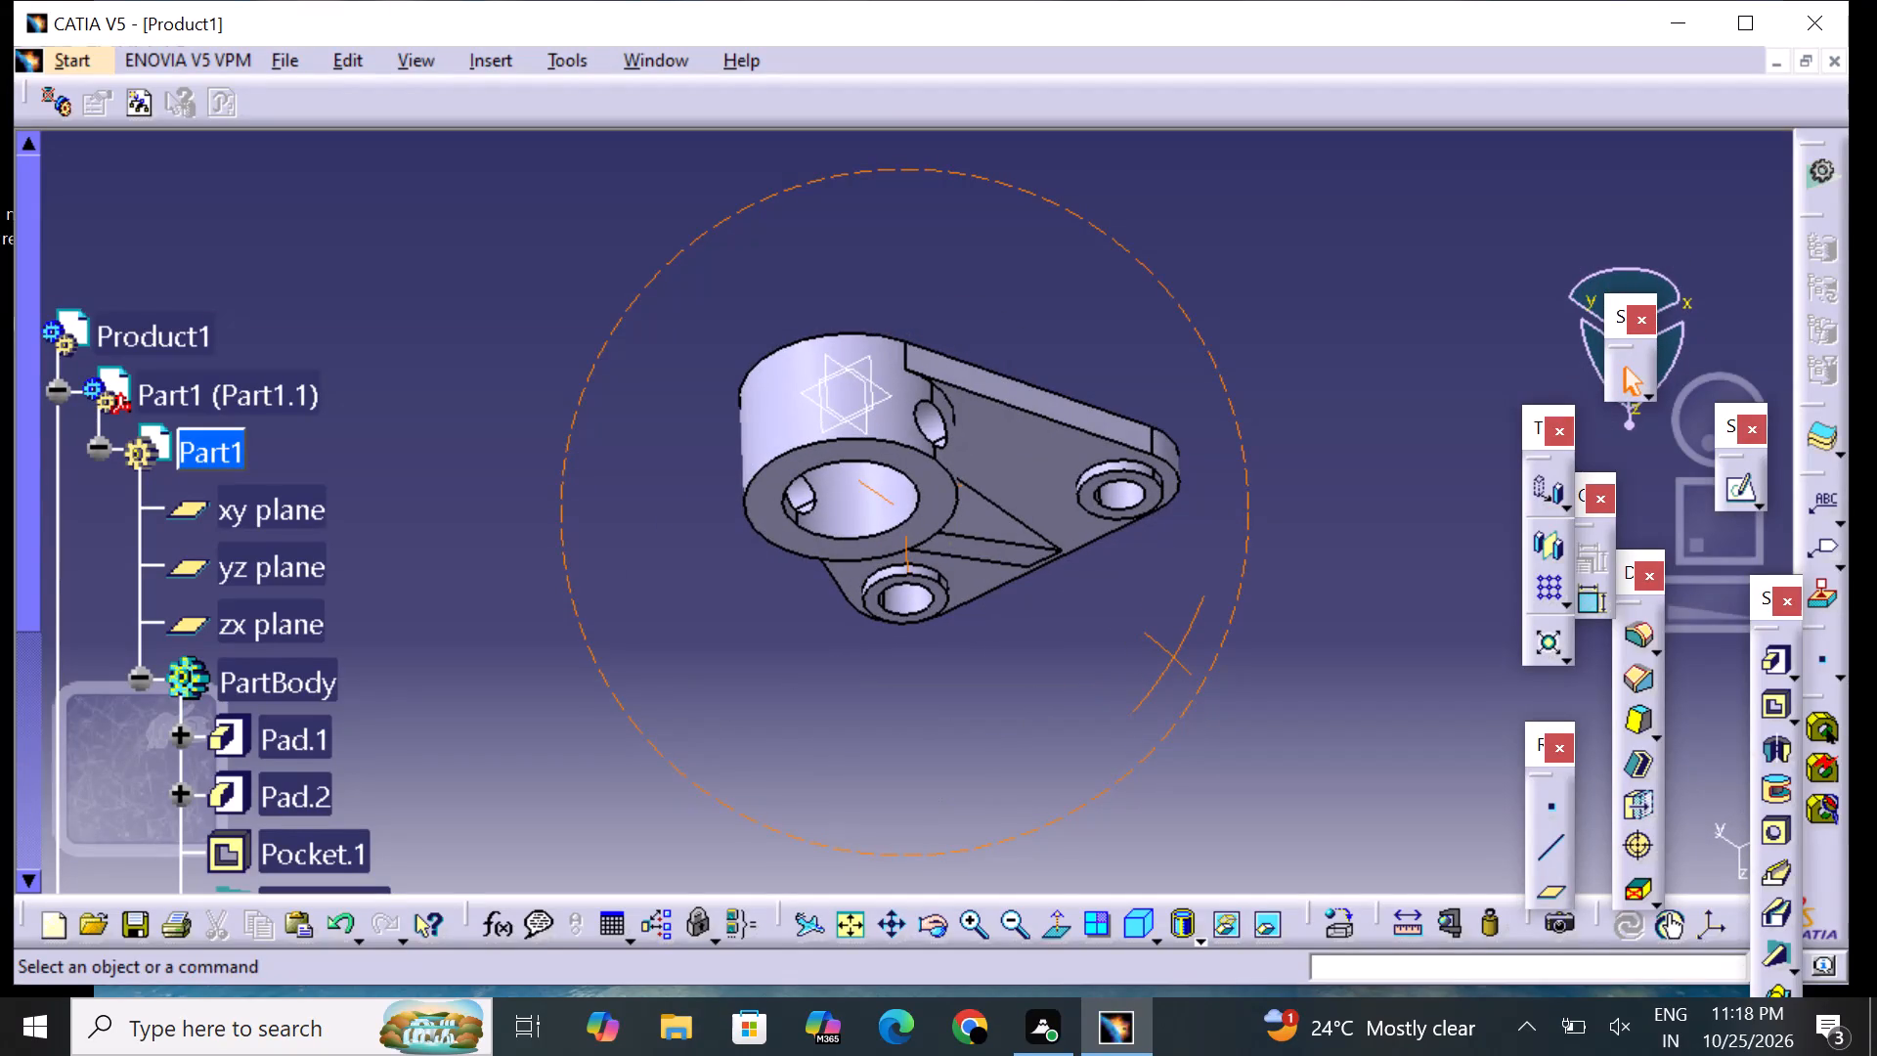
Examine the part from several angles, including the large ring boss's side holes, the stiffener and the plate.
middle_drag(1255, 692, 885, 614)
right_drag(1257, 692, 909, 579)
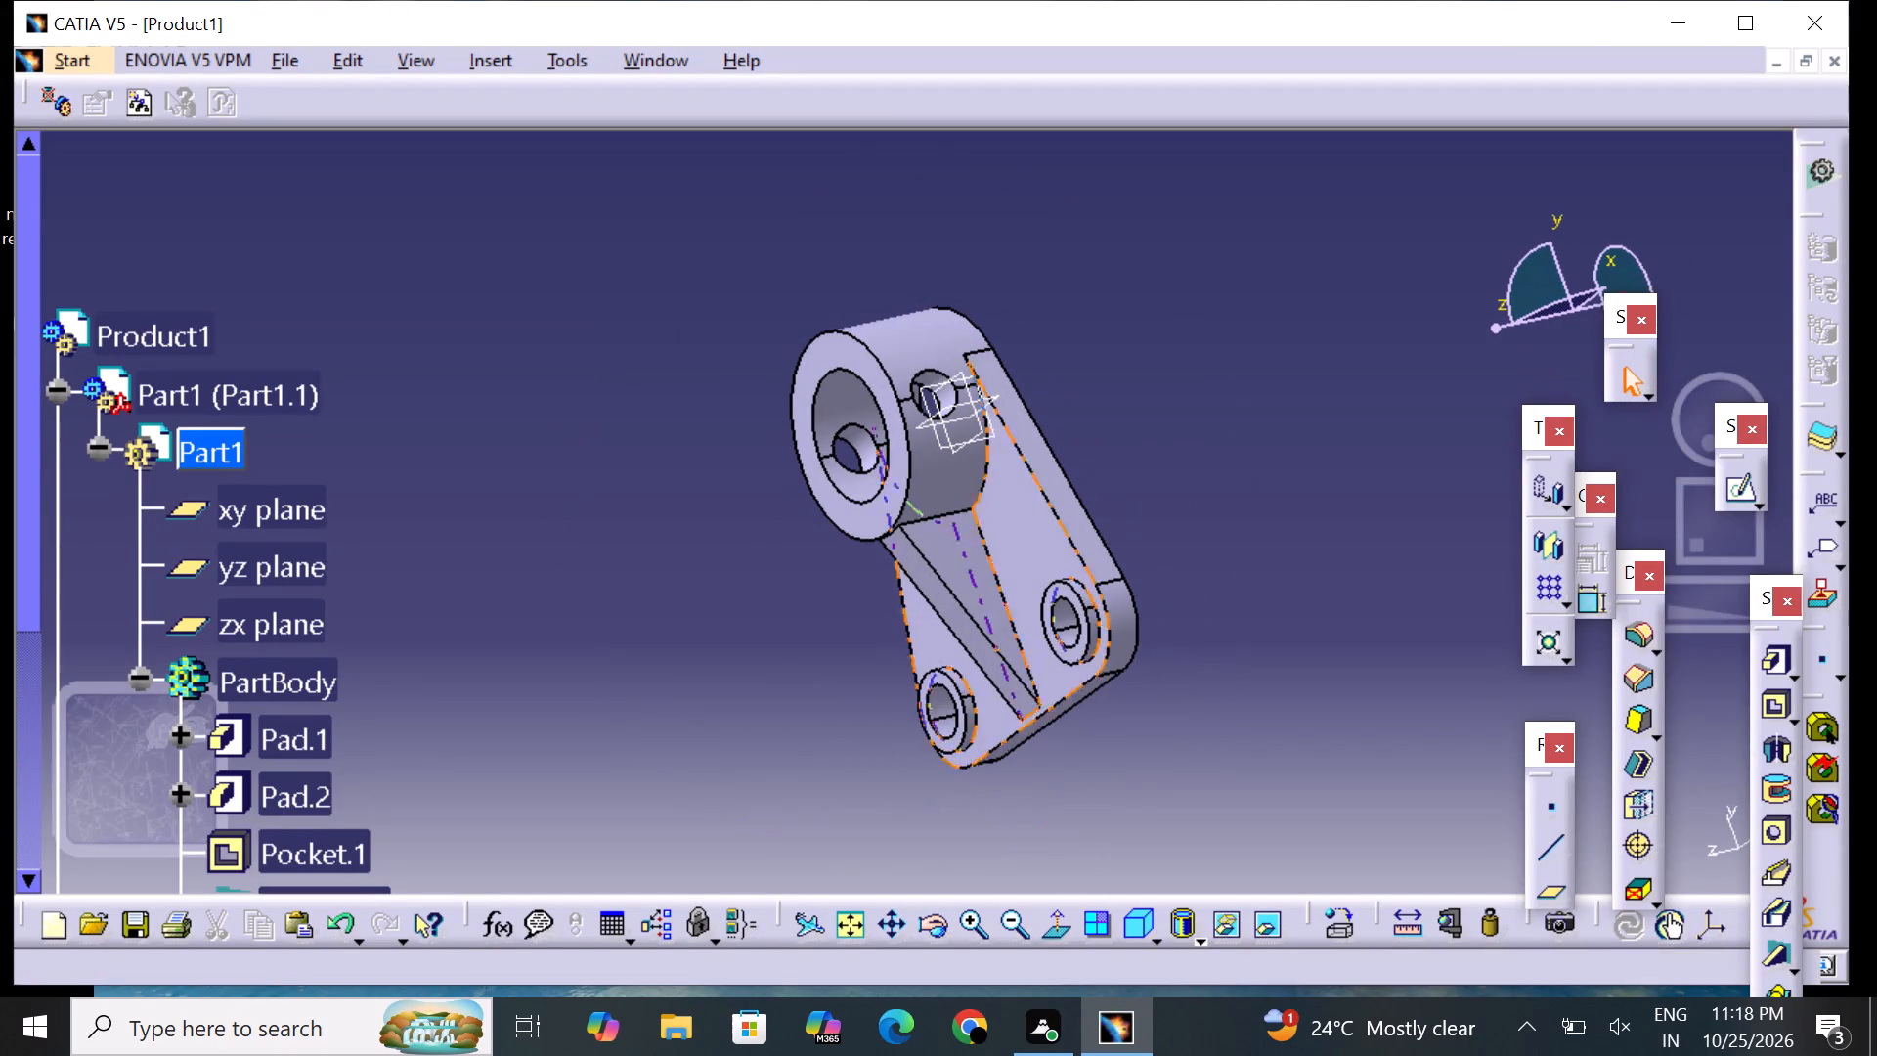
right_drag(909, 579, 1000, 488)
middle_drag(665, 487, 1075, 338)
right_drag(670, 484, 1075, 338)
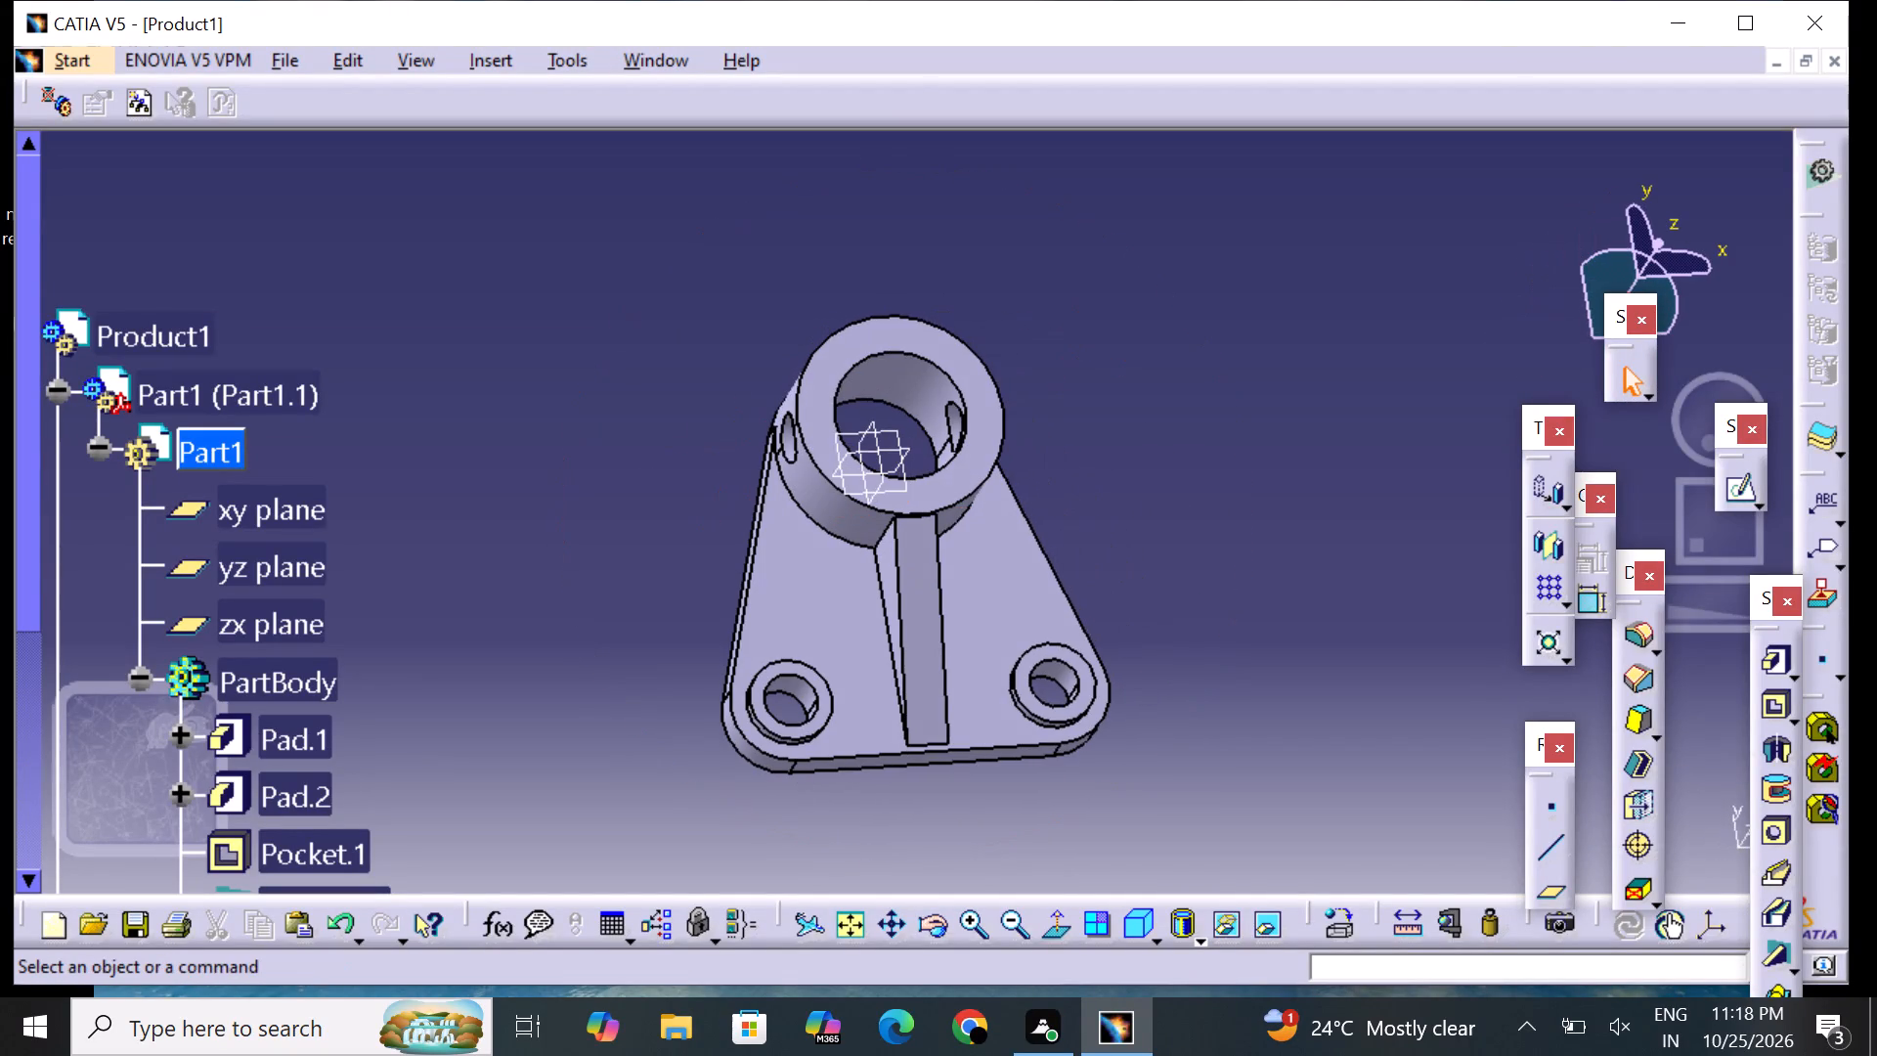
middle_drag(1268, 831, 979, 767)
right_drag(1268, 831, 979, 767)
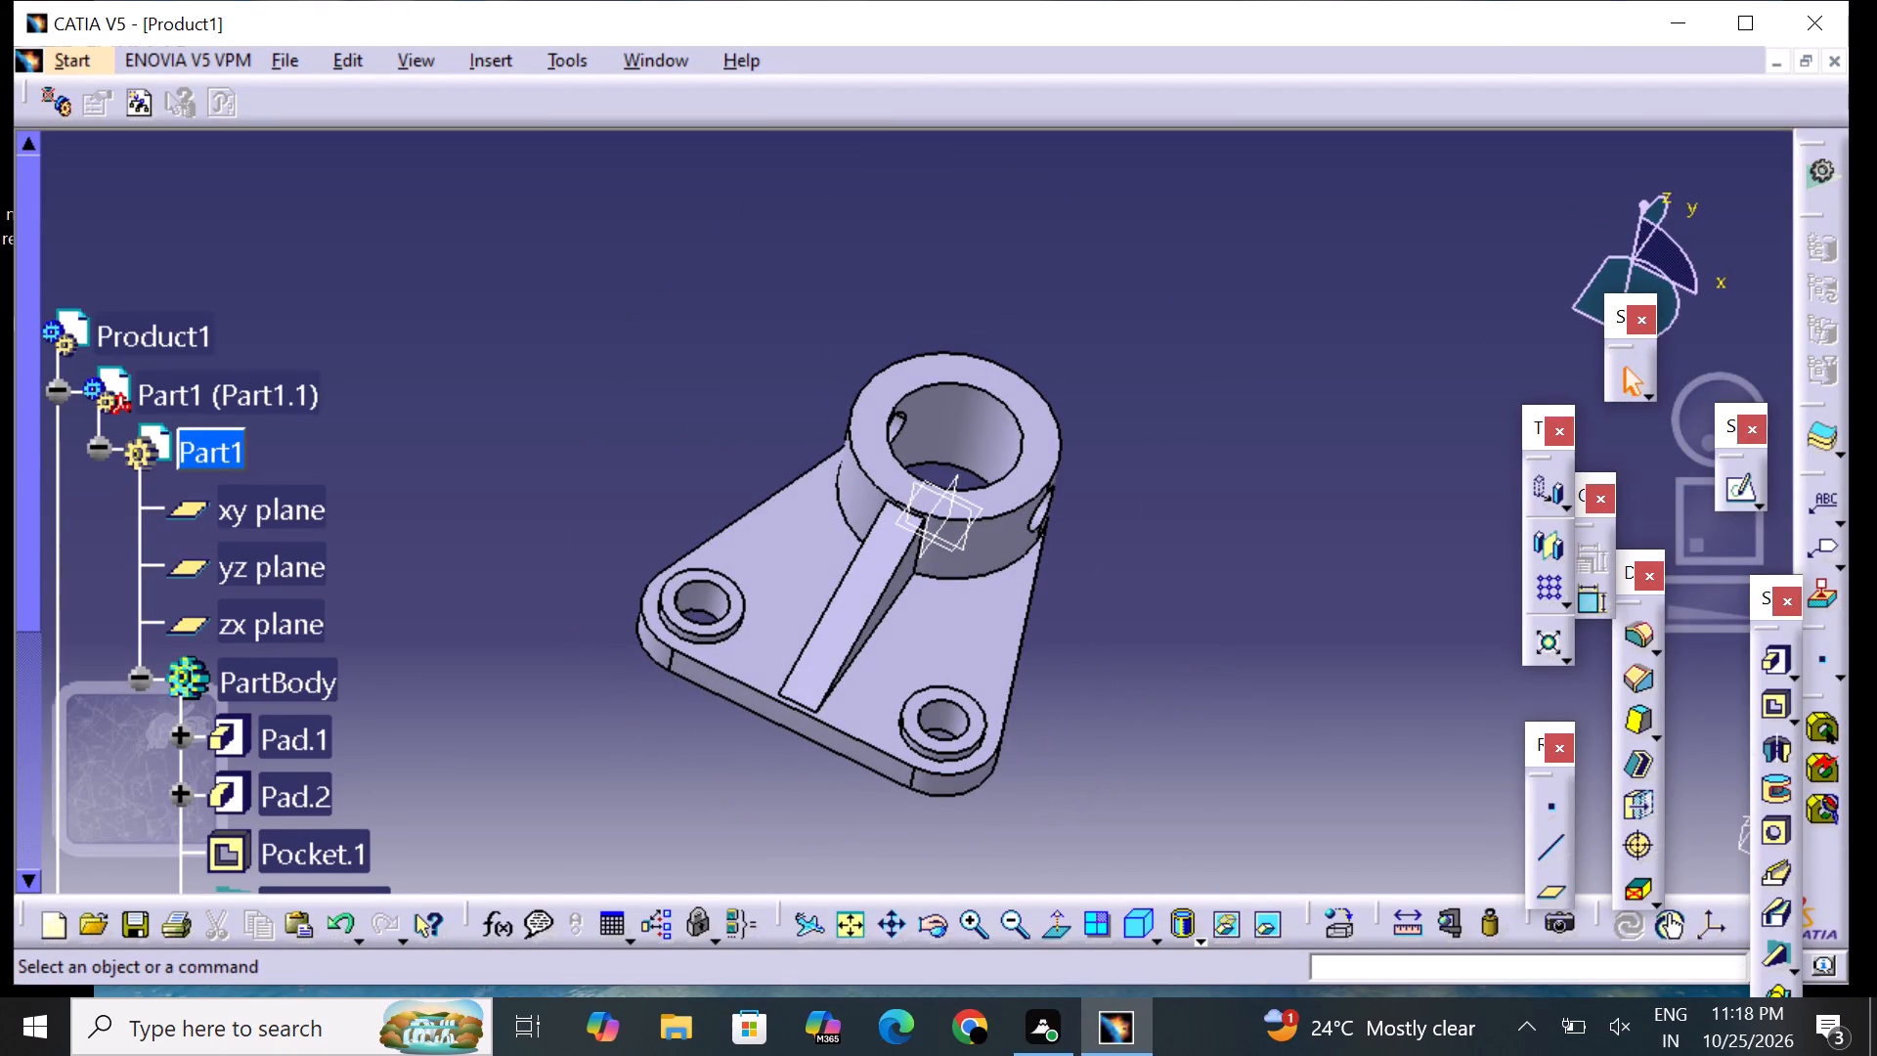
middle_drag(1184, 631, 1247, 551)
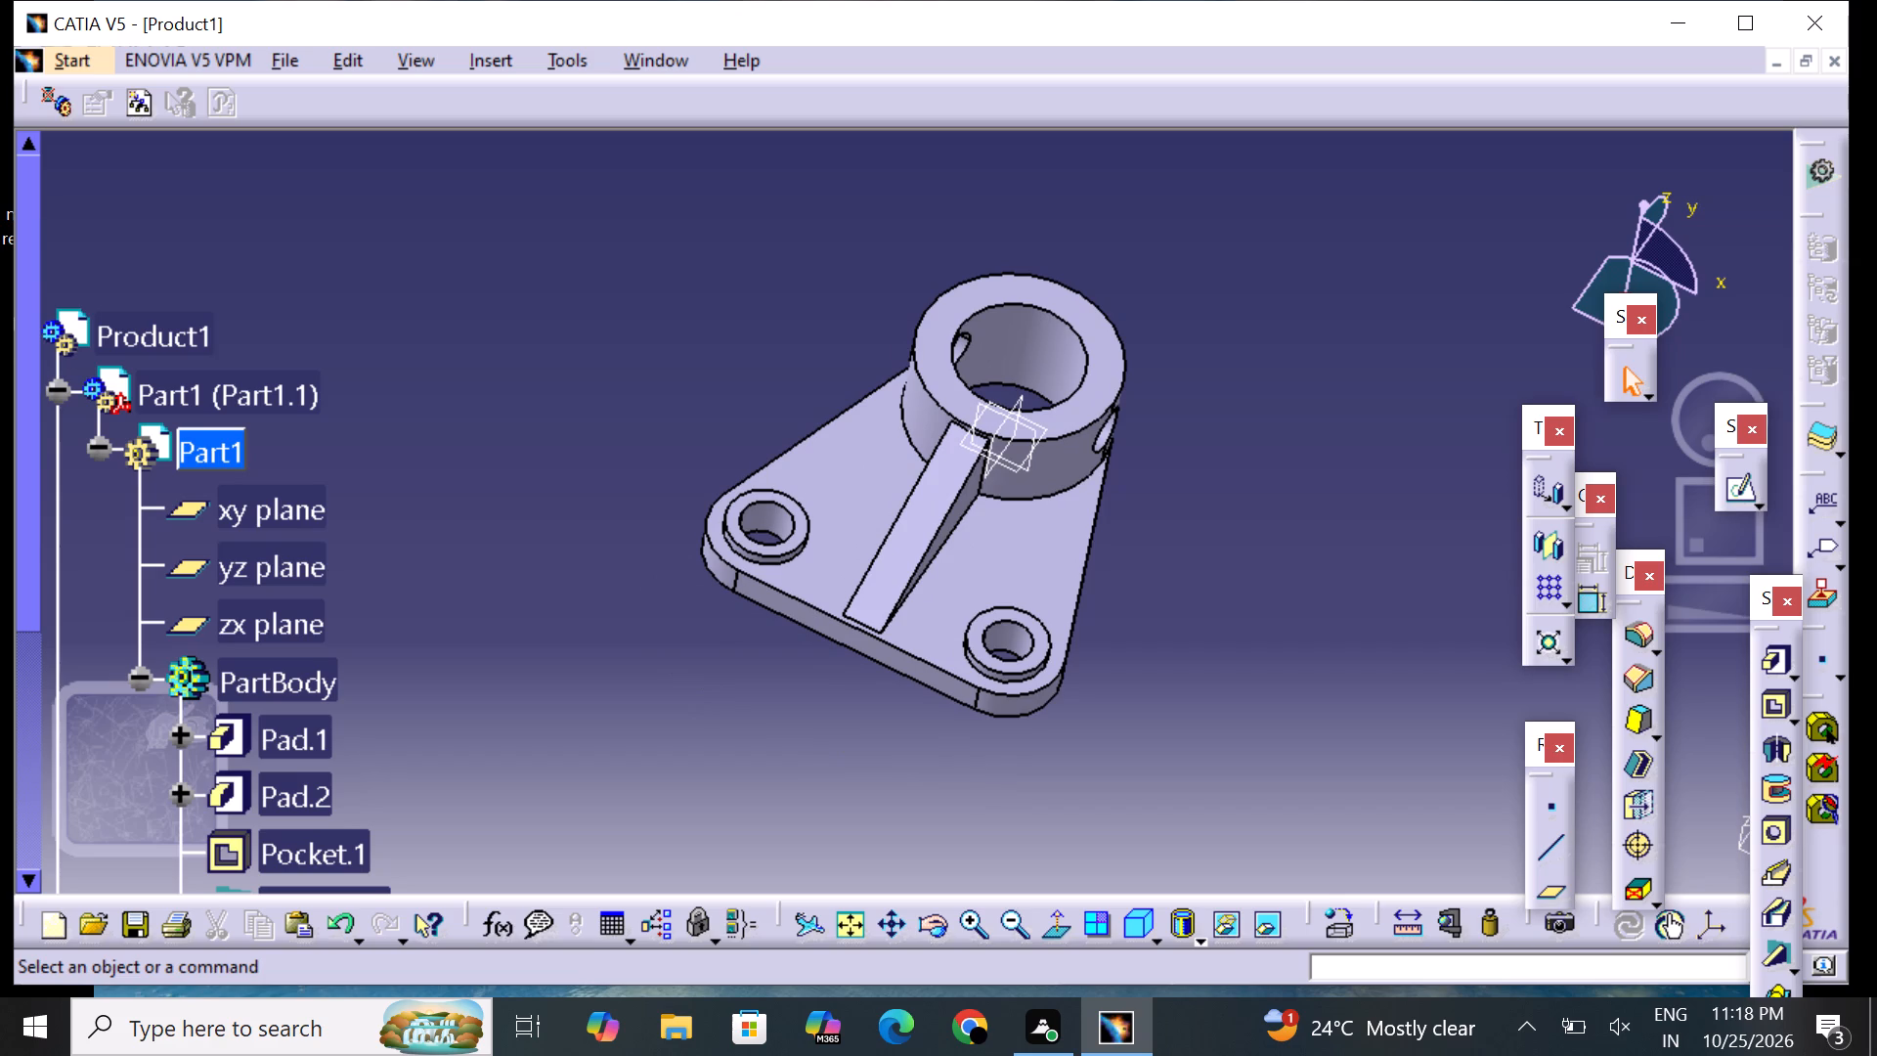
middle_drag(1240, 539, 1244, 536)
right_drag(1244, 540, 1244, 536)
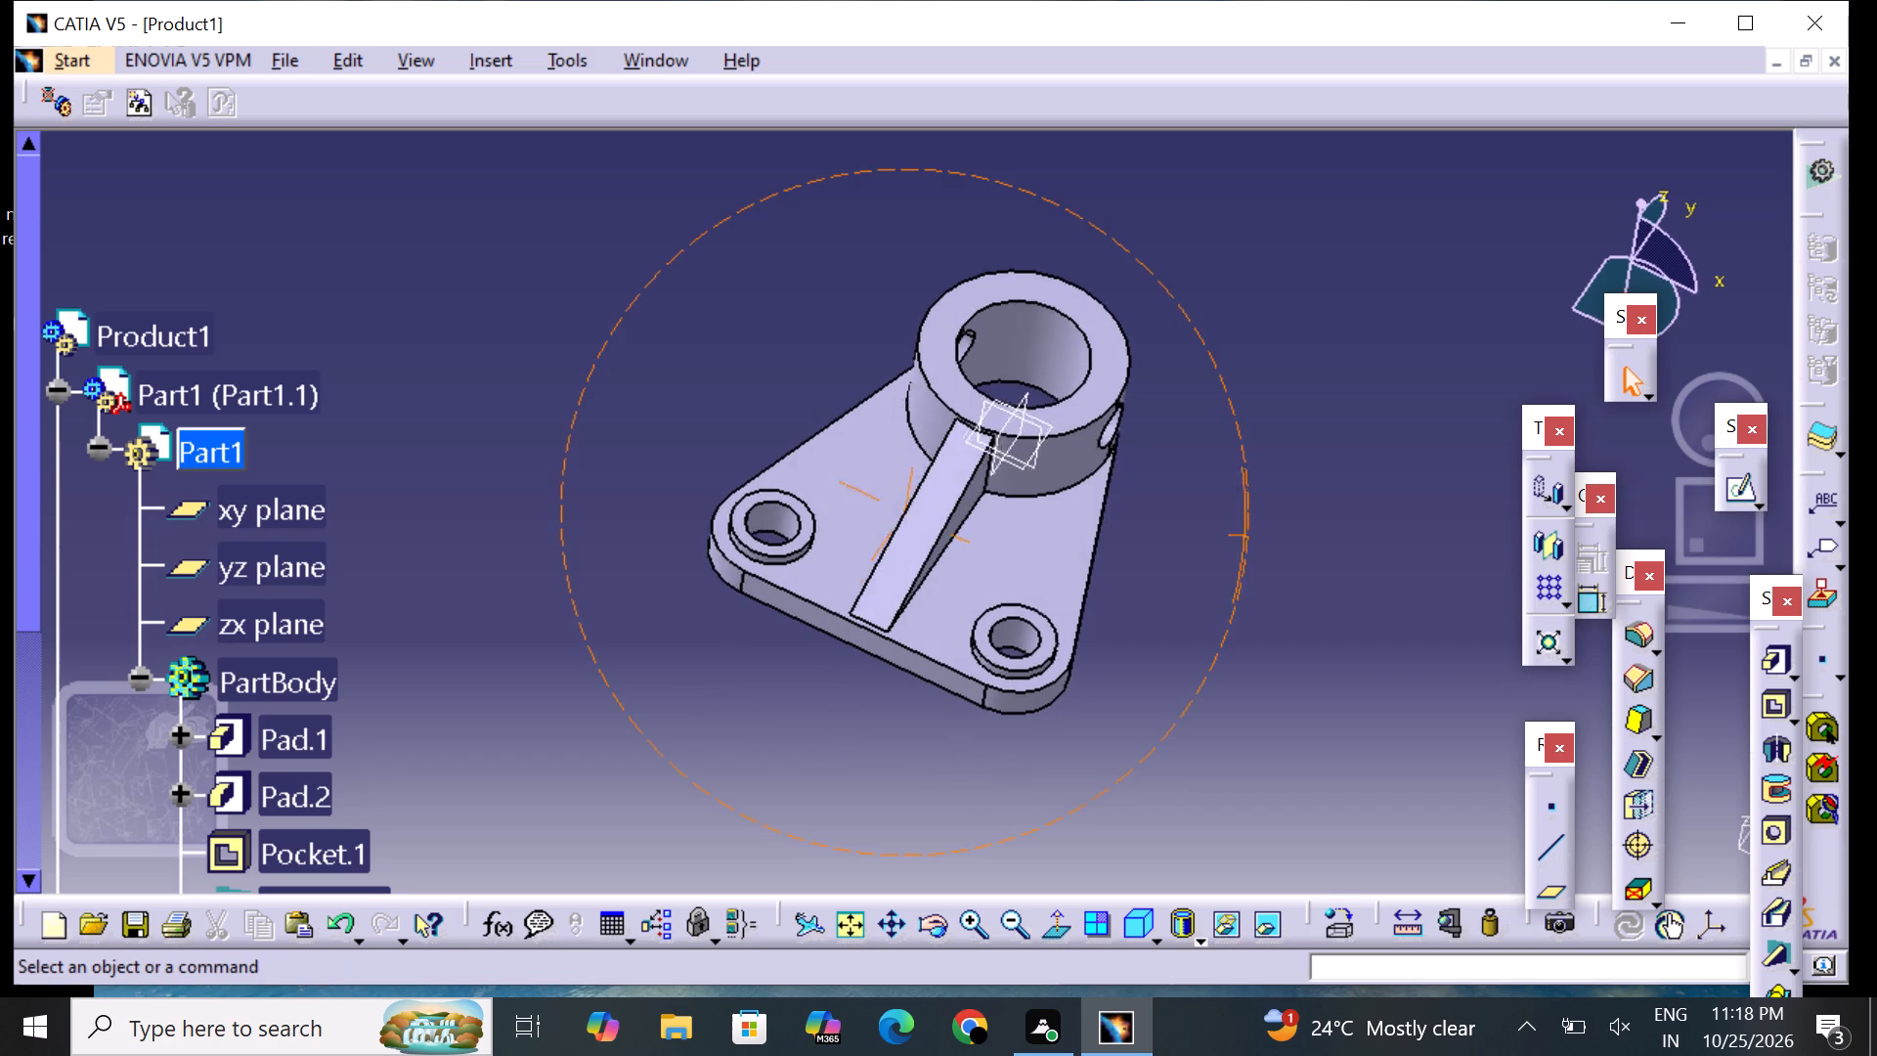
right_drag(1244, 536, 1201, 508)
middle_drag(1244, 536, 1195, 508)
Apply a 5 mm edge fillet with tangency selection to the short edge at the stiffener's low end.
click(1772, 959)
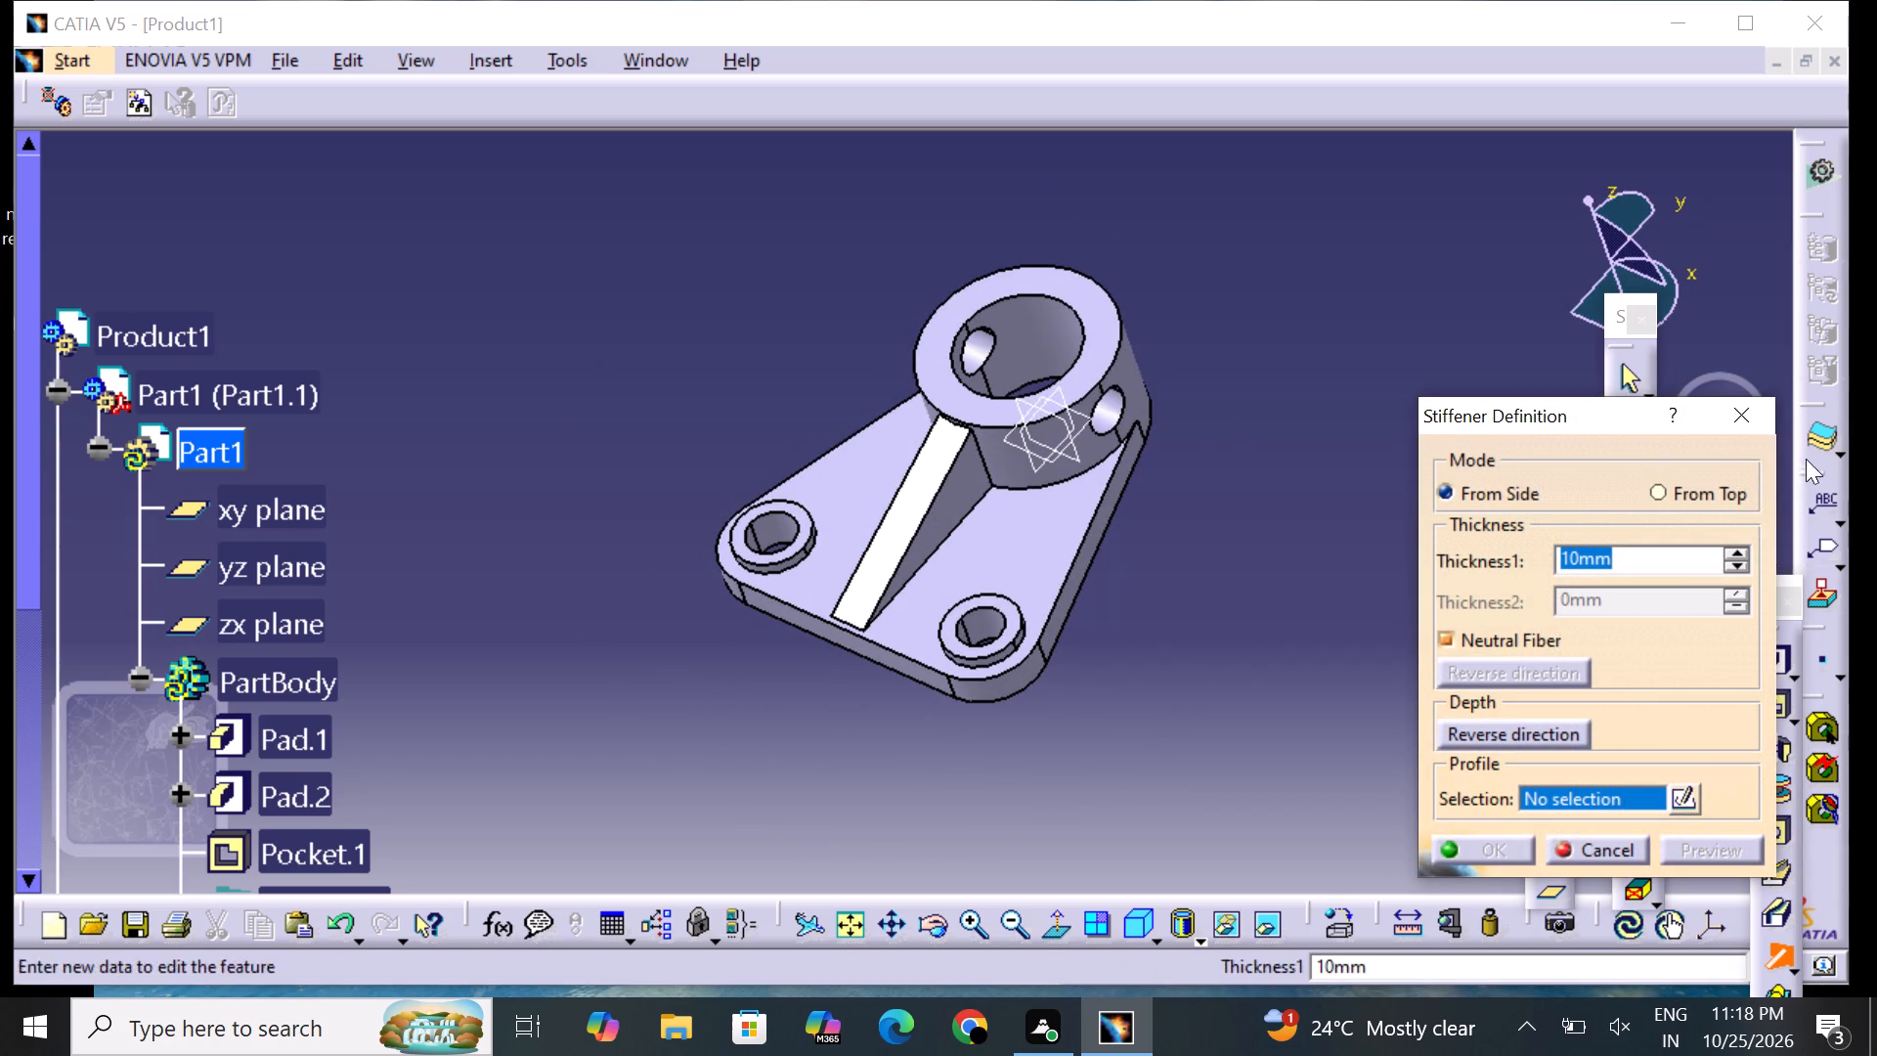
click(1732, 417)
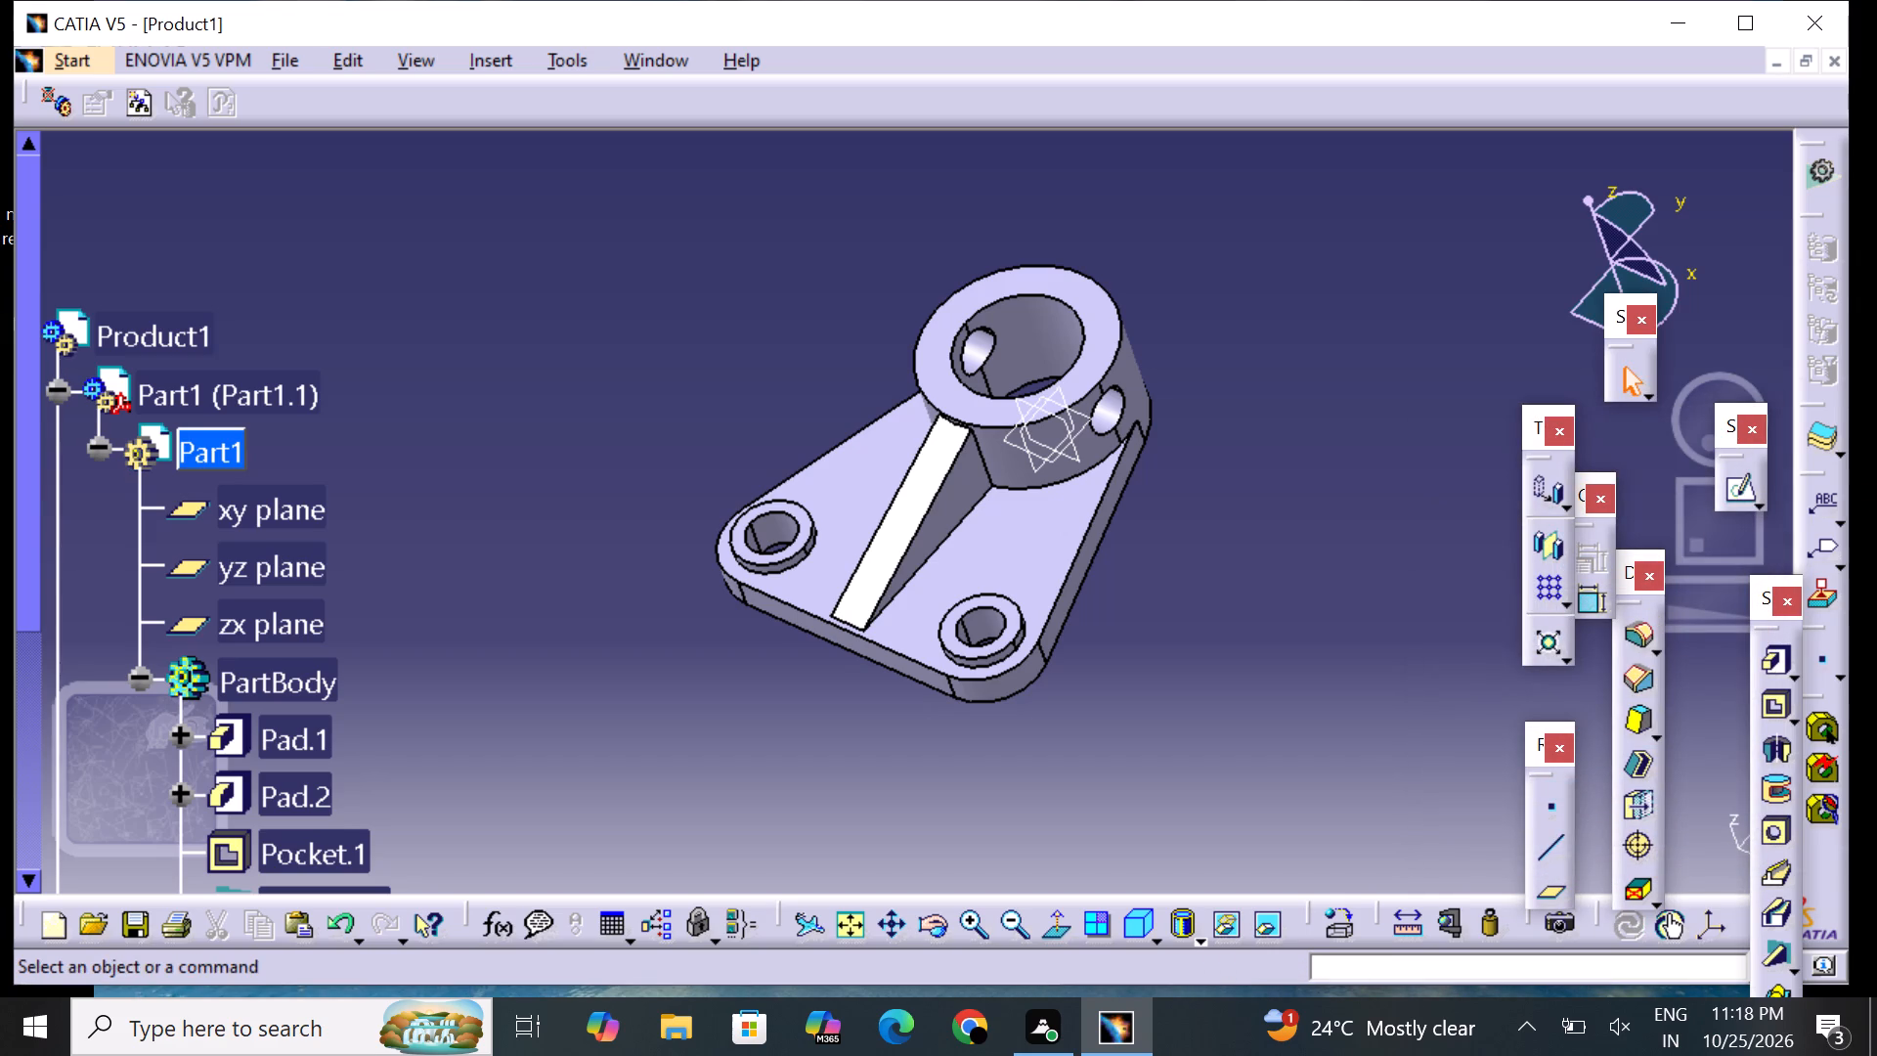
drag(1649, 638, 1648, 661)
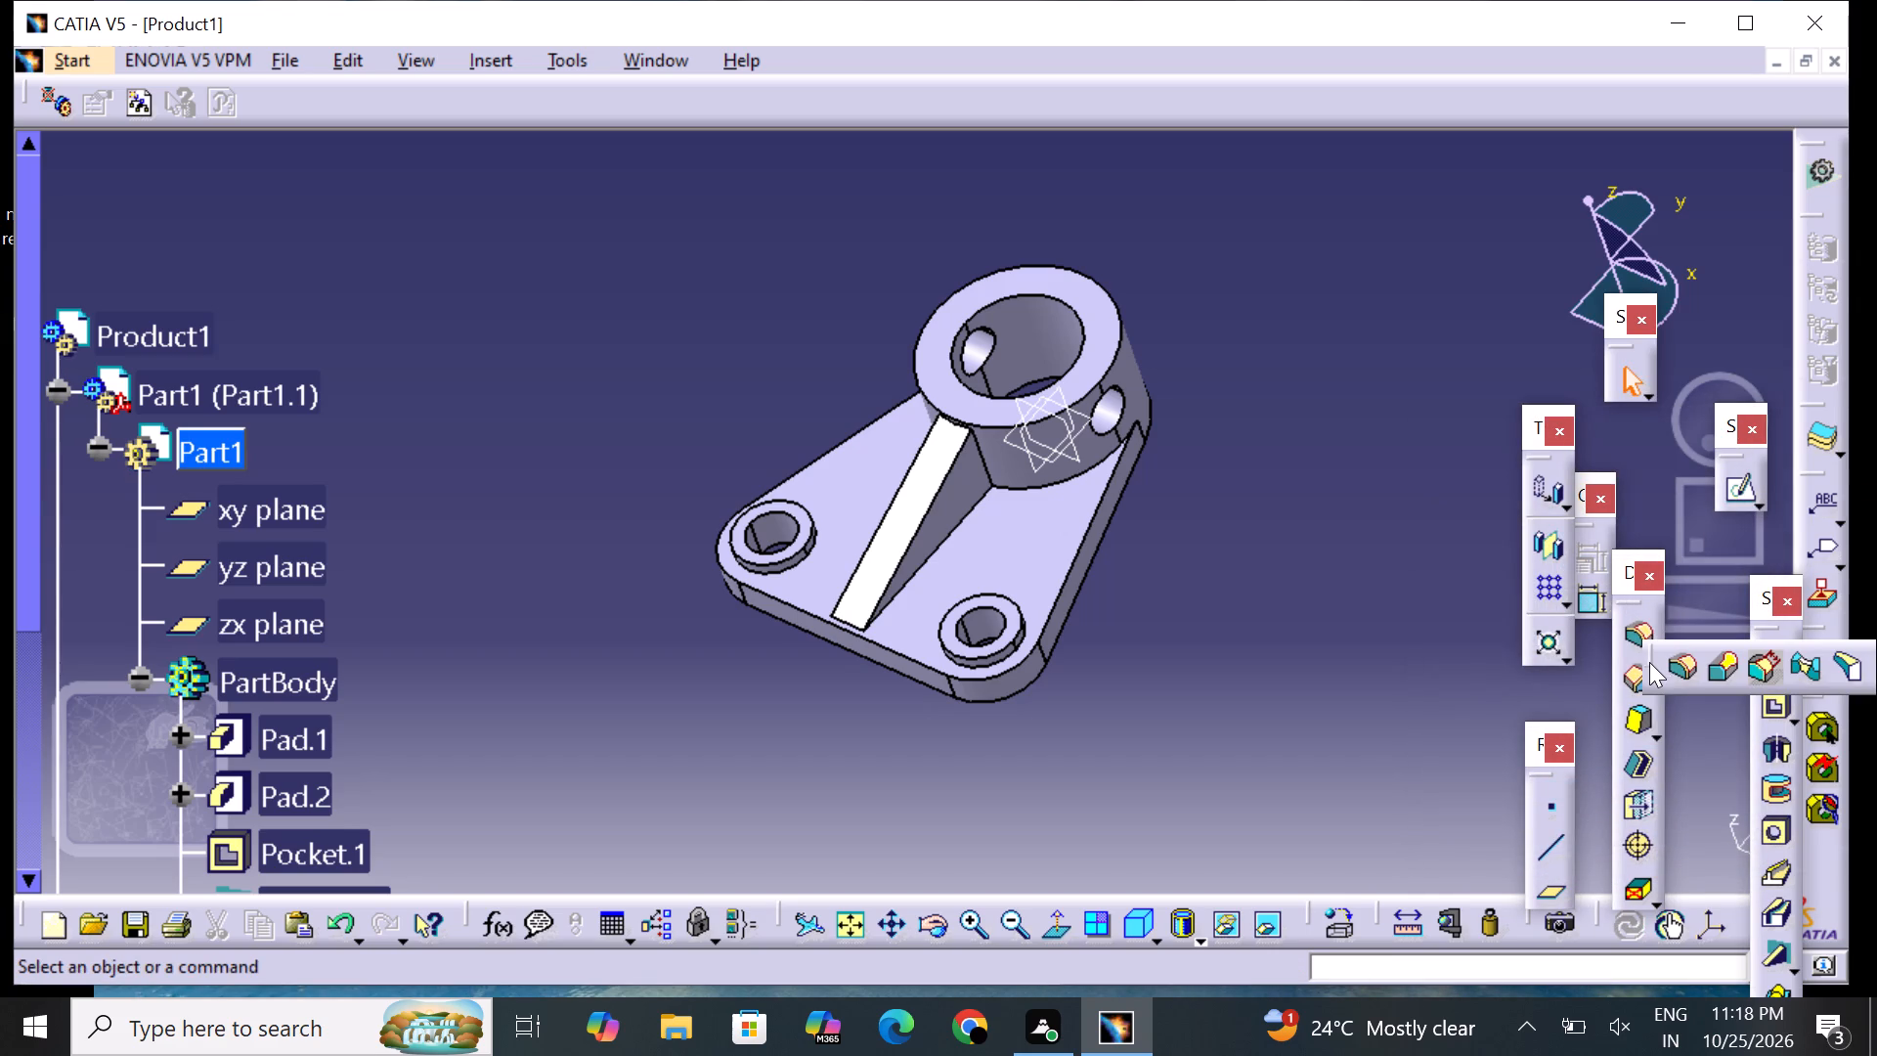
click(1678, 669)
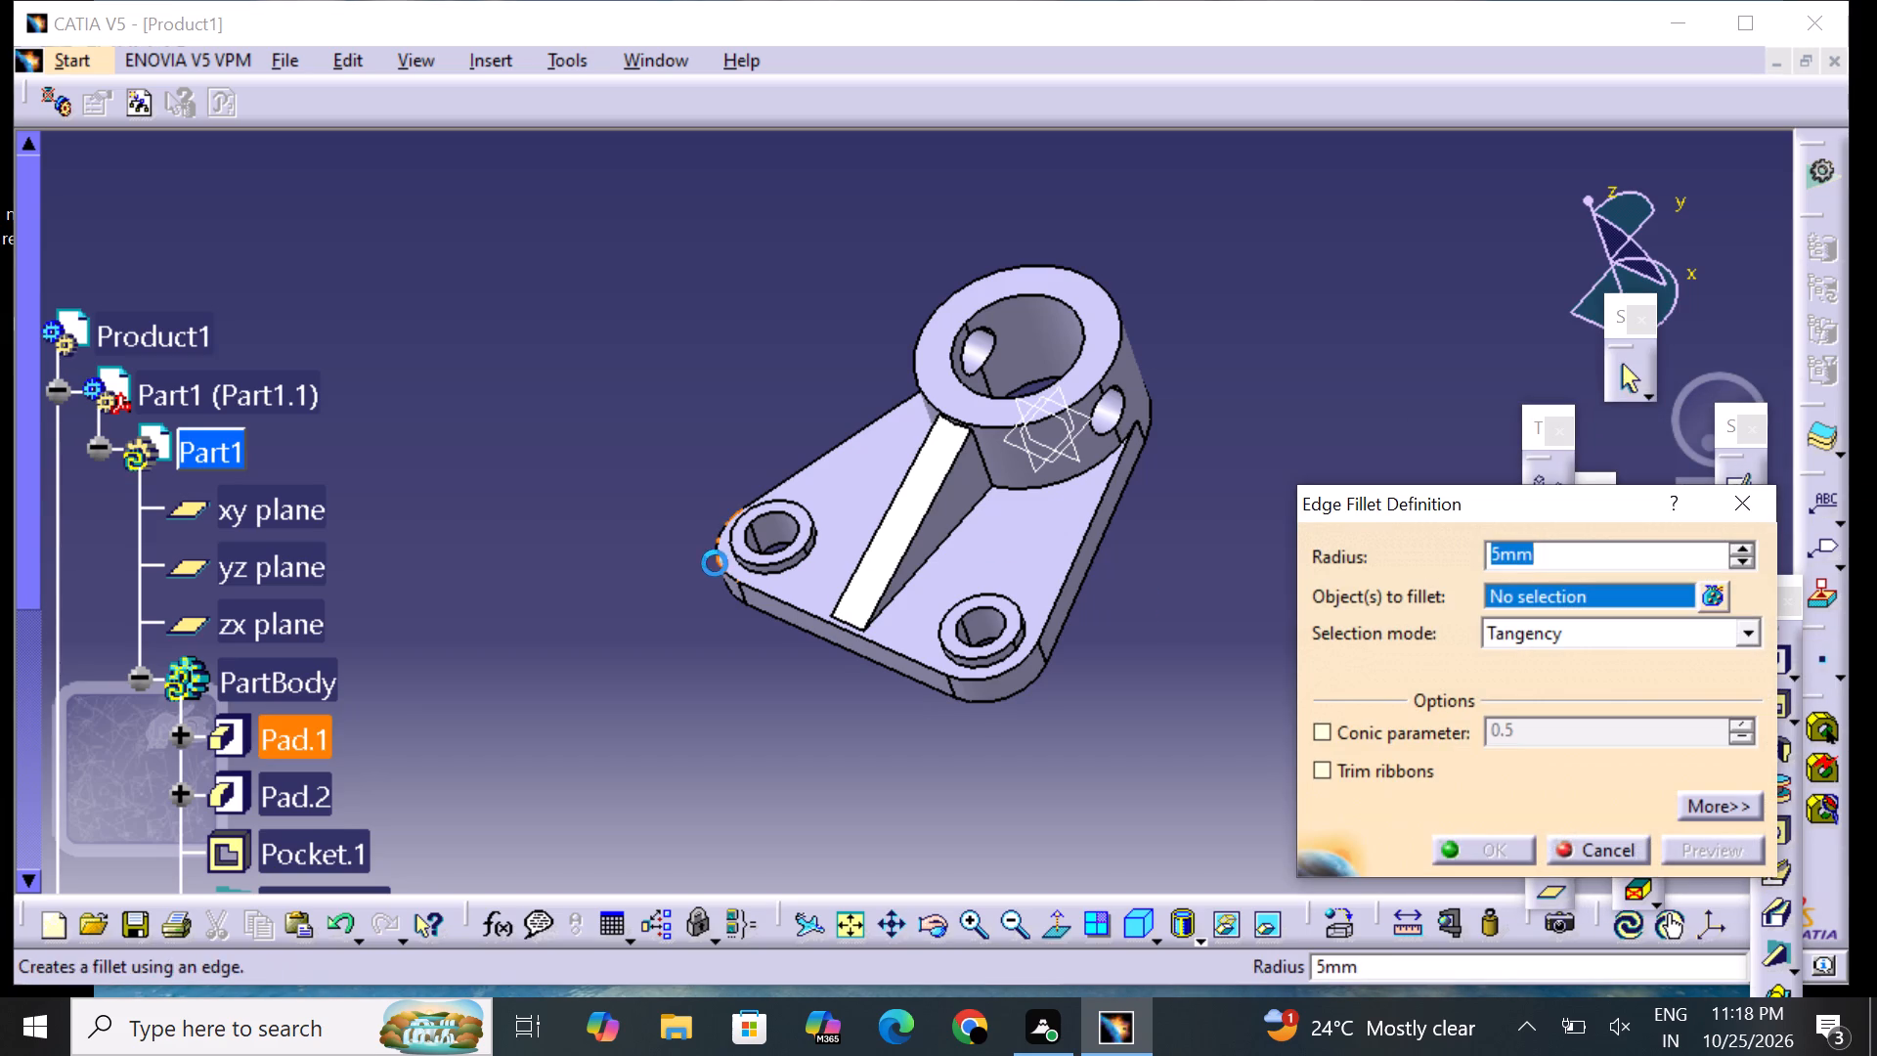
click(853, 625)
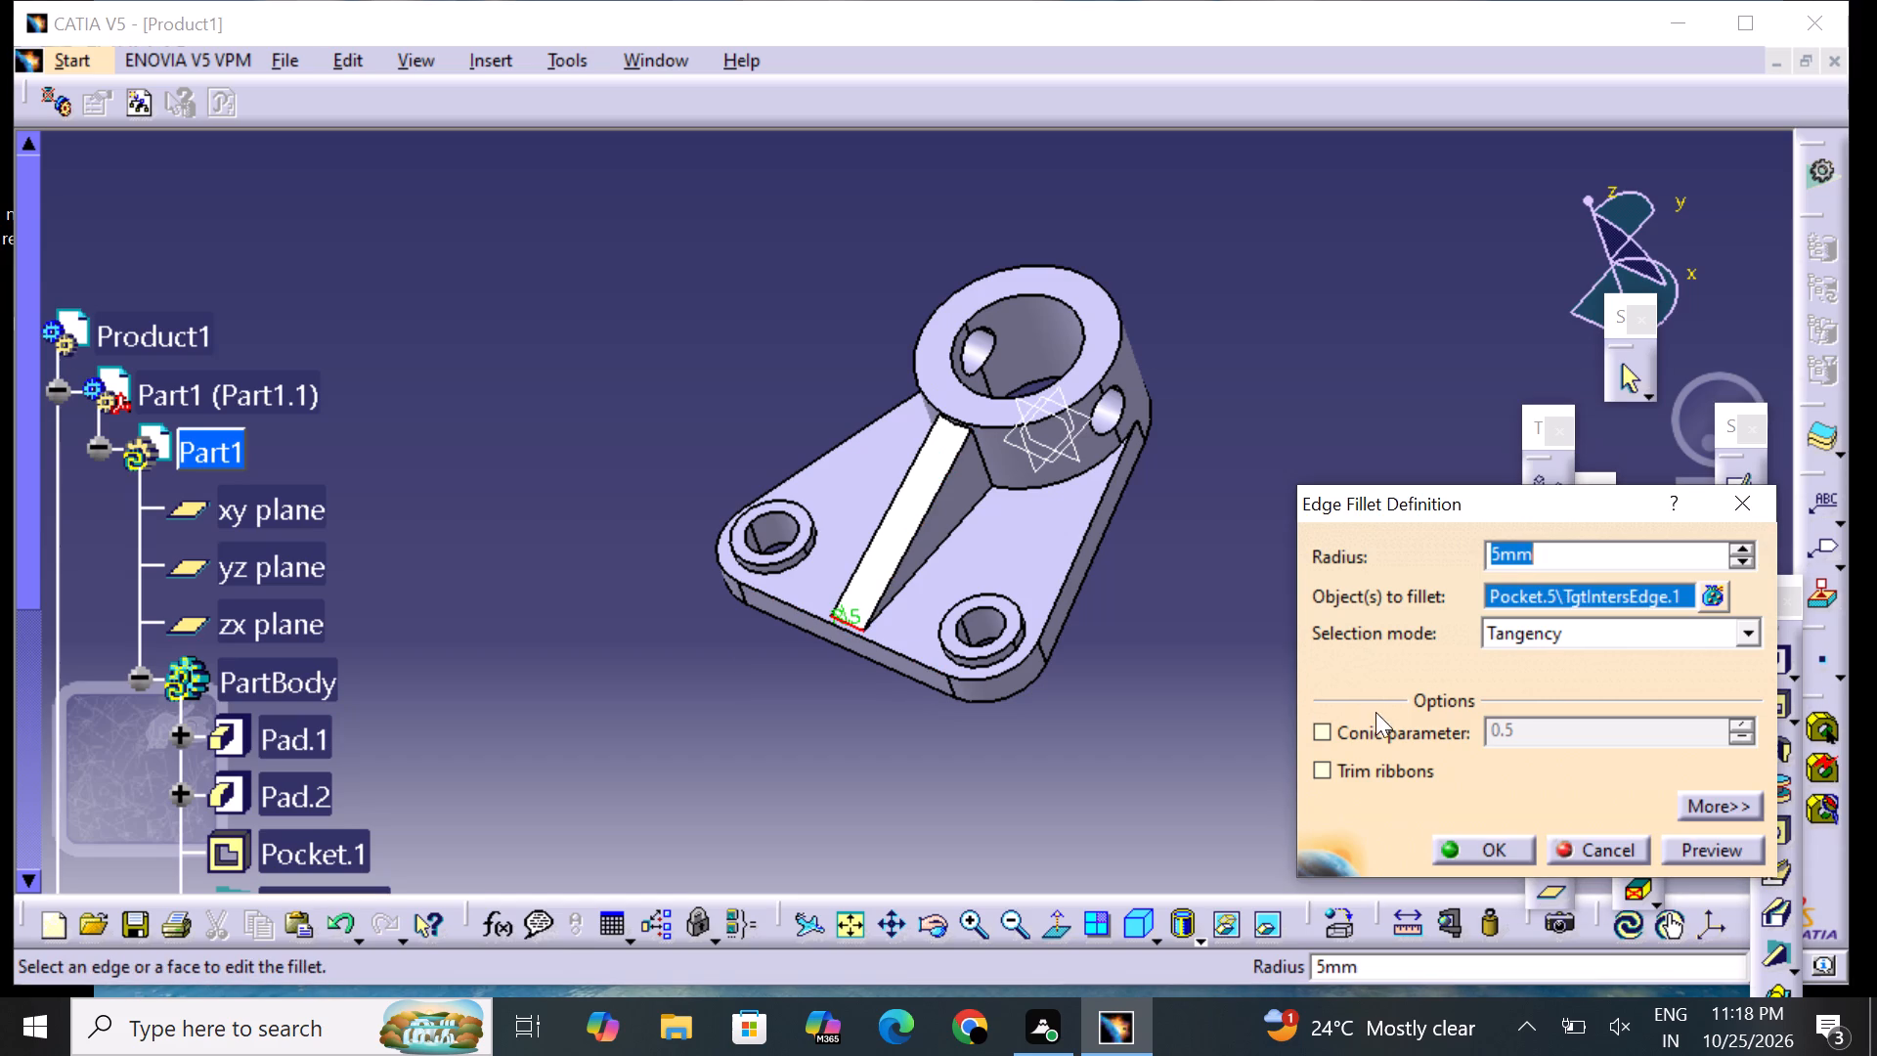
click(1509, 841)
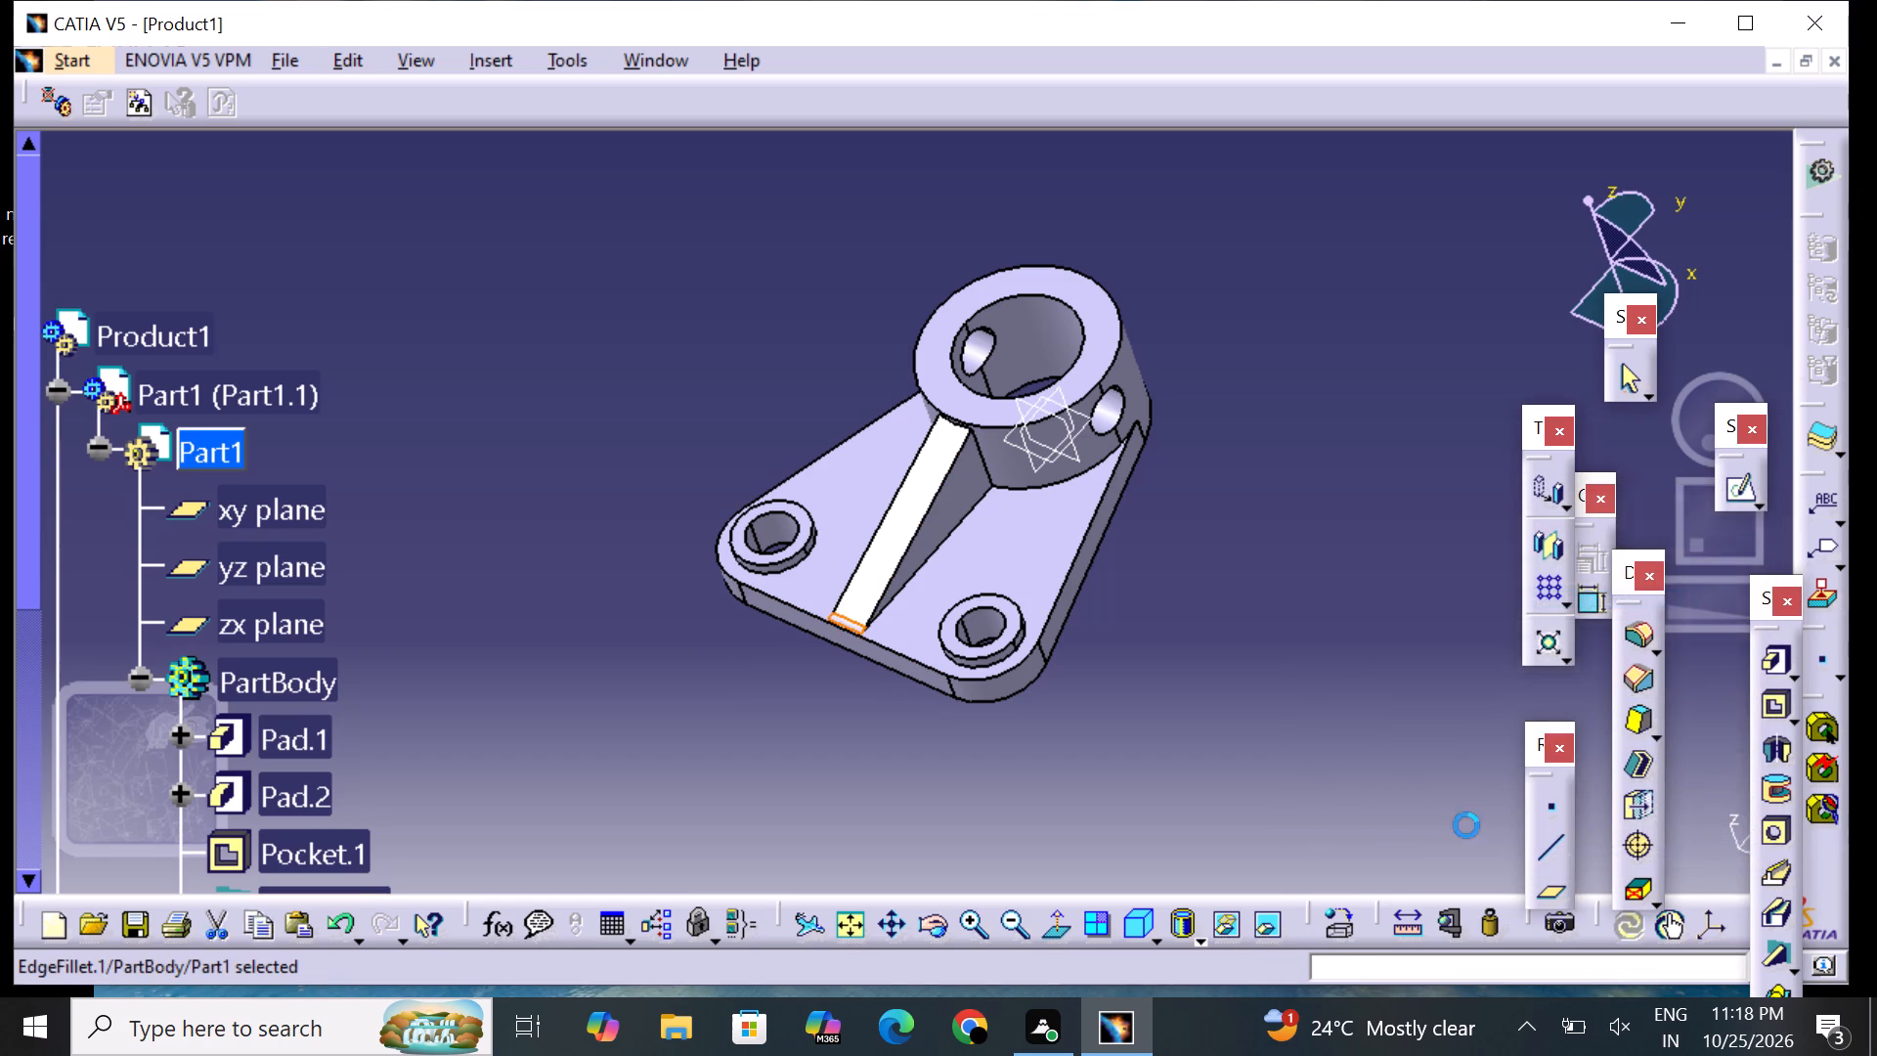
click(1337, 773)
Set the fill colour of the triangular plate's upper face, around the bosses and stiffener, to magenta.
middle_drag(669, 507, 739, 627)
right_drag(669, 509, 739, 627)
middle_drag(1267, 595, 1268, 595)
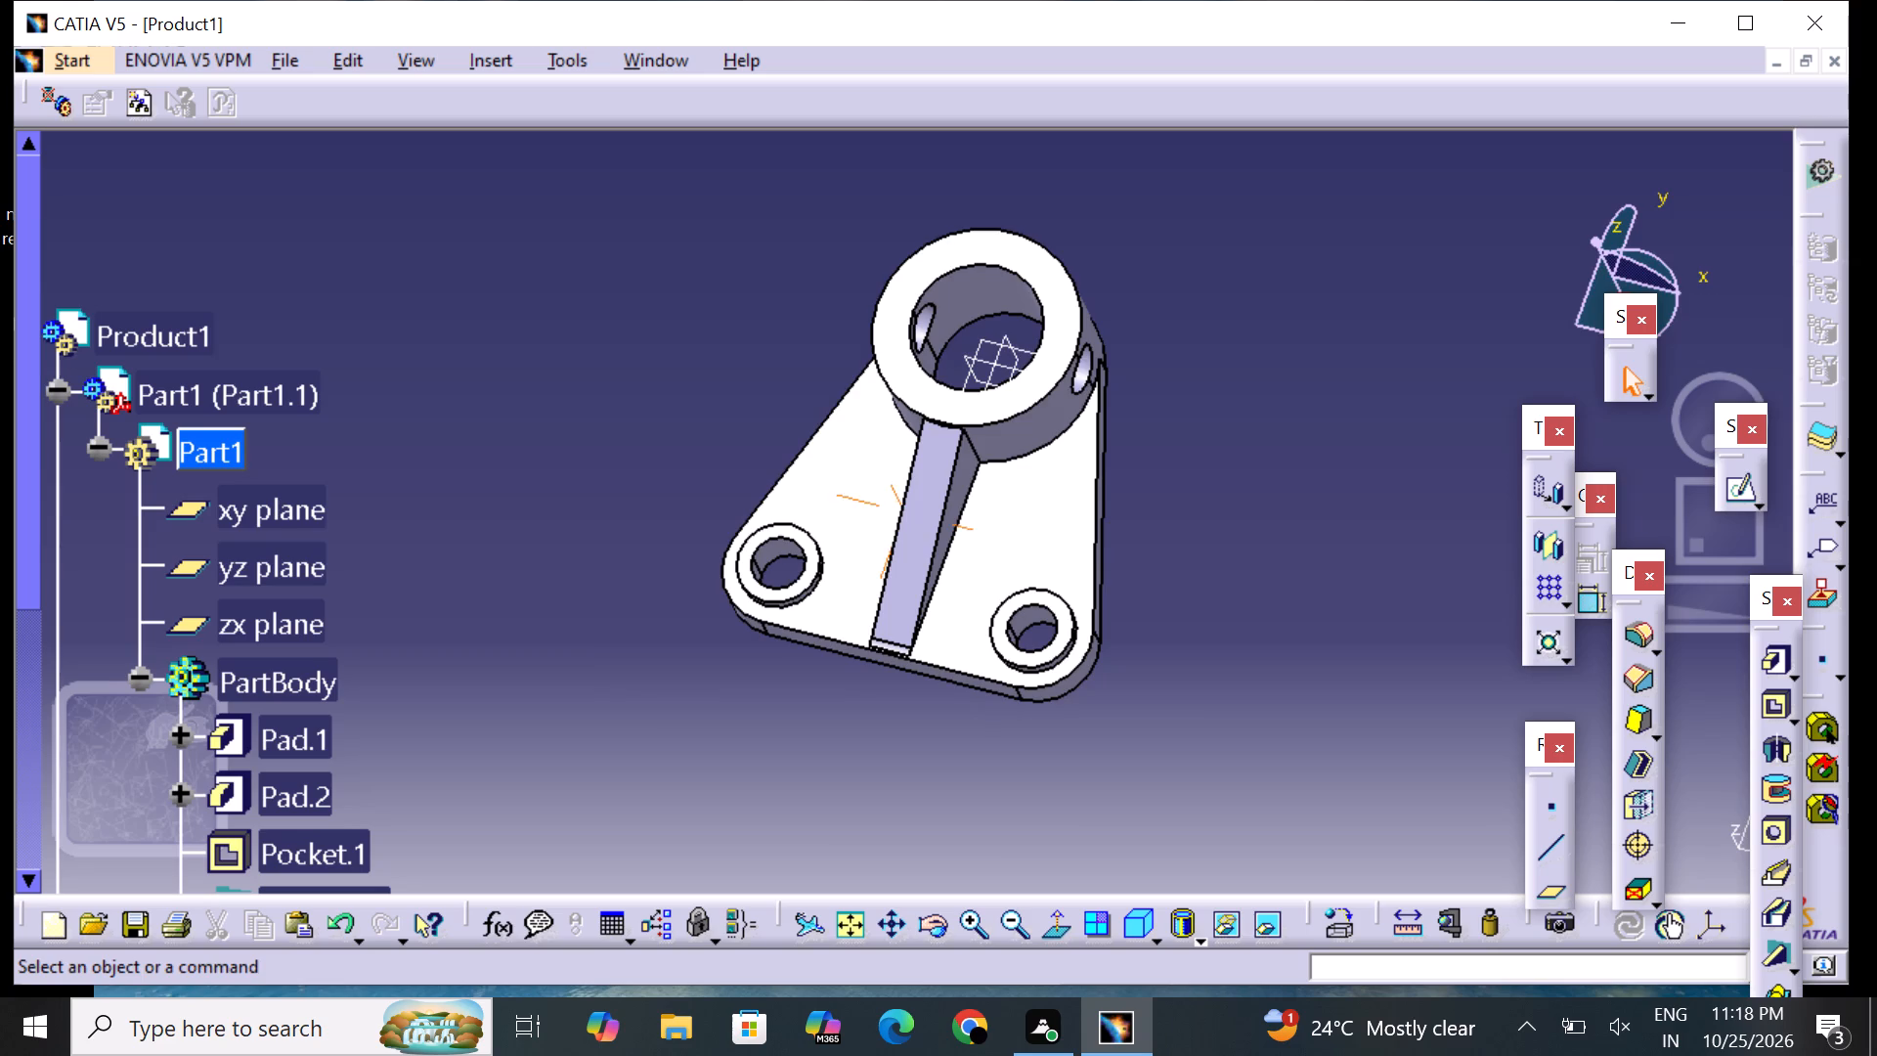
middle_drag(1268, 595, 1016, 687)
right_drag(1268, 595, 1016, 688)
middle_drag(659, 410, 705, 388)
right_drag(659, 410, 705, 388)
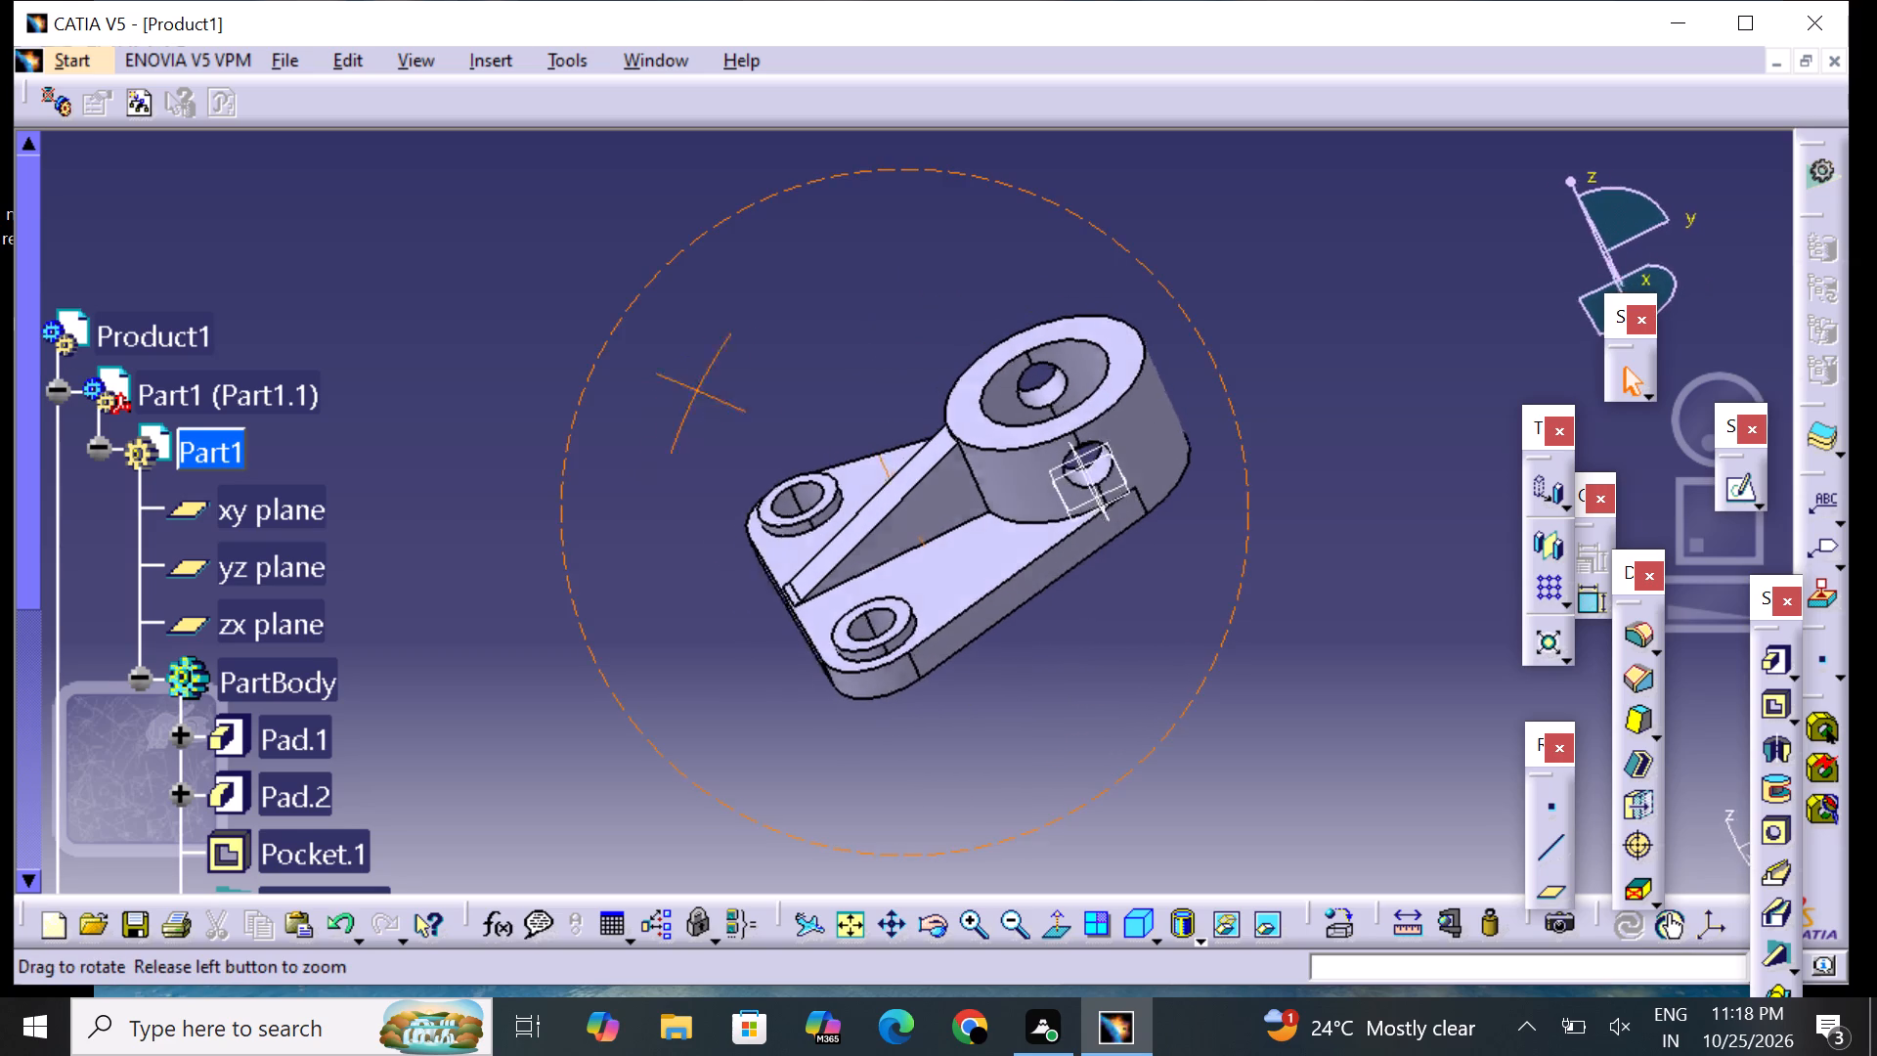
middle_drag(705, 388, 766, 373)
right_drag(705, 388, 766, 373)
click(978, 589)
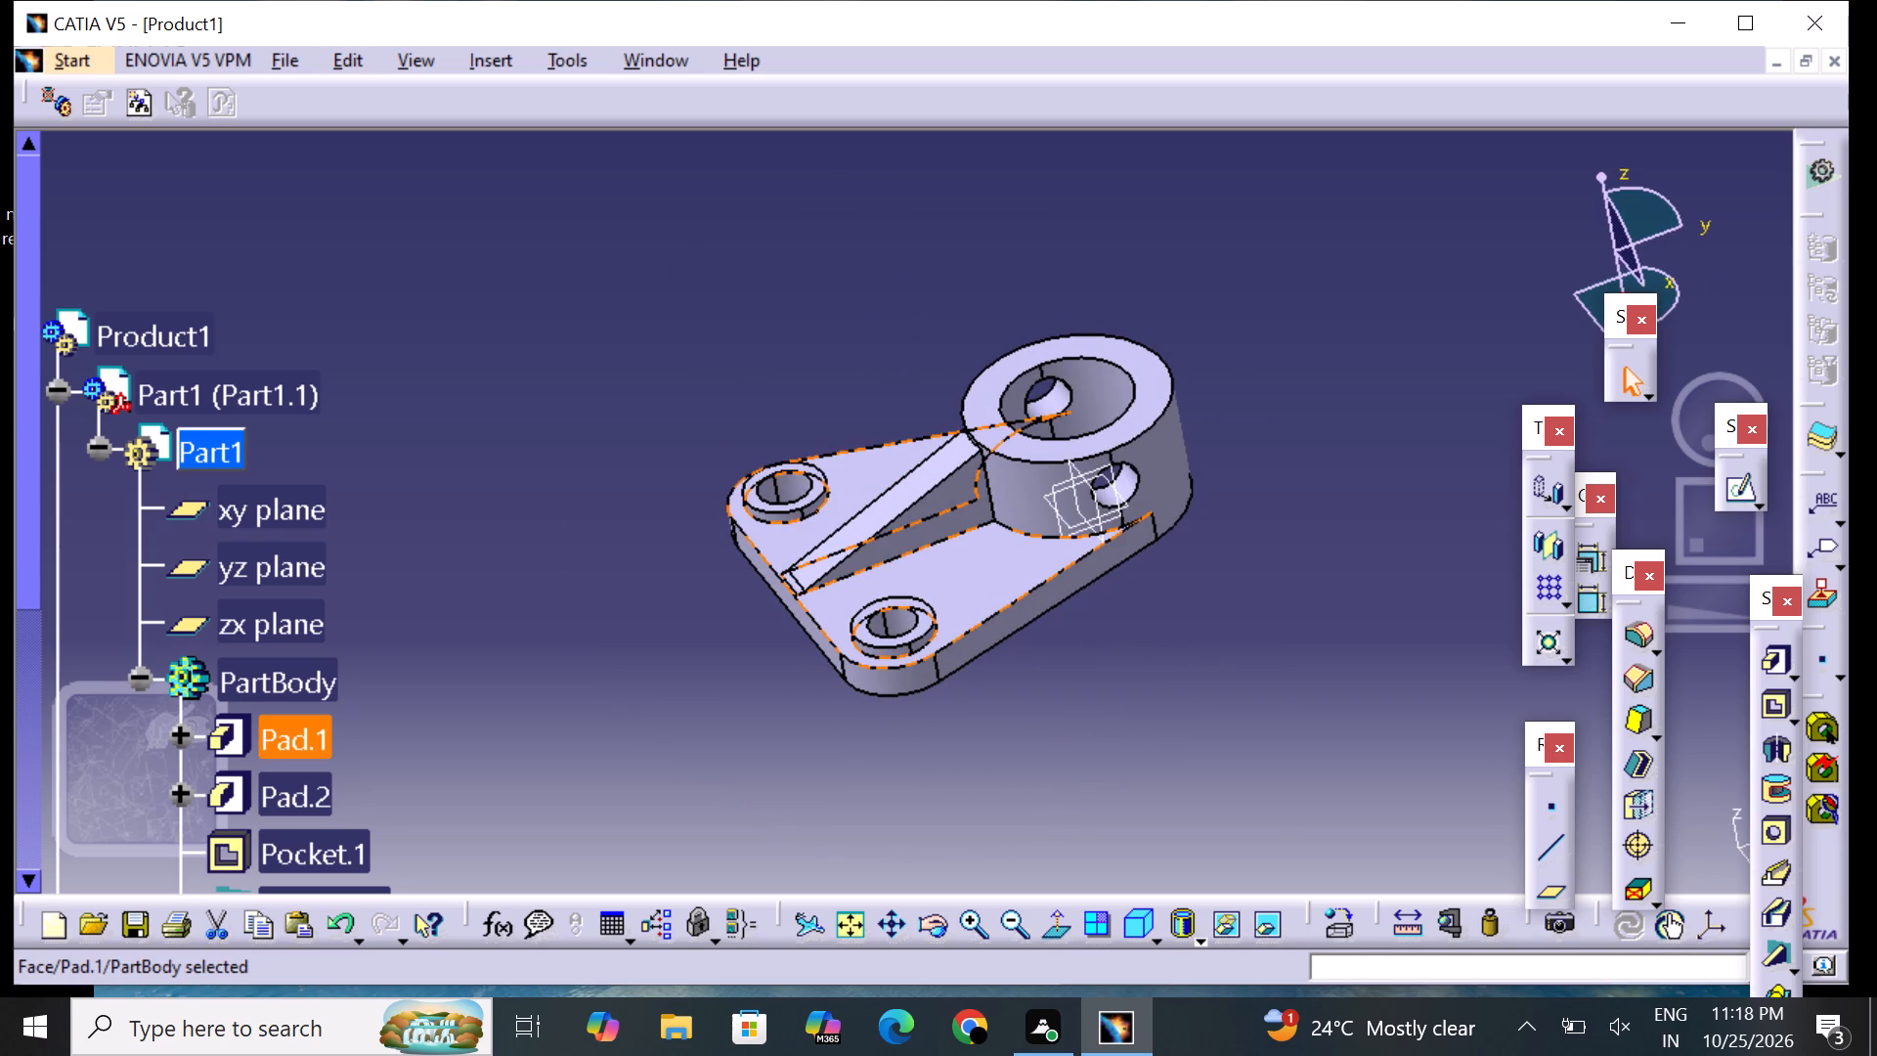
right_click(979, 589)
click(1072, 536)
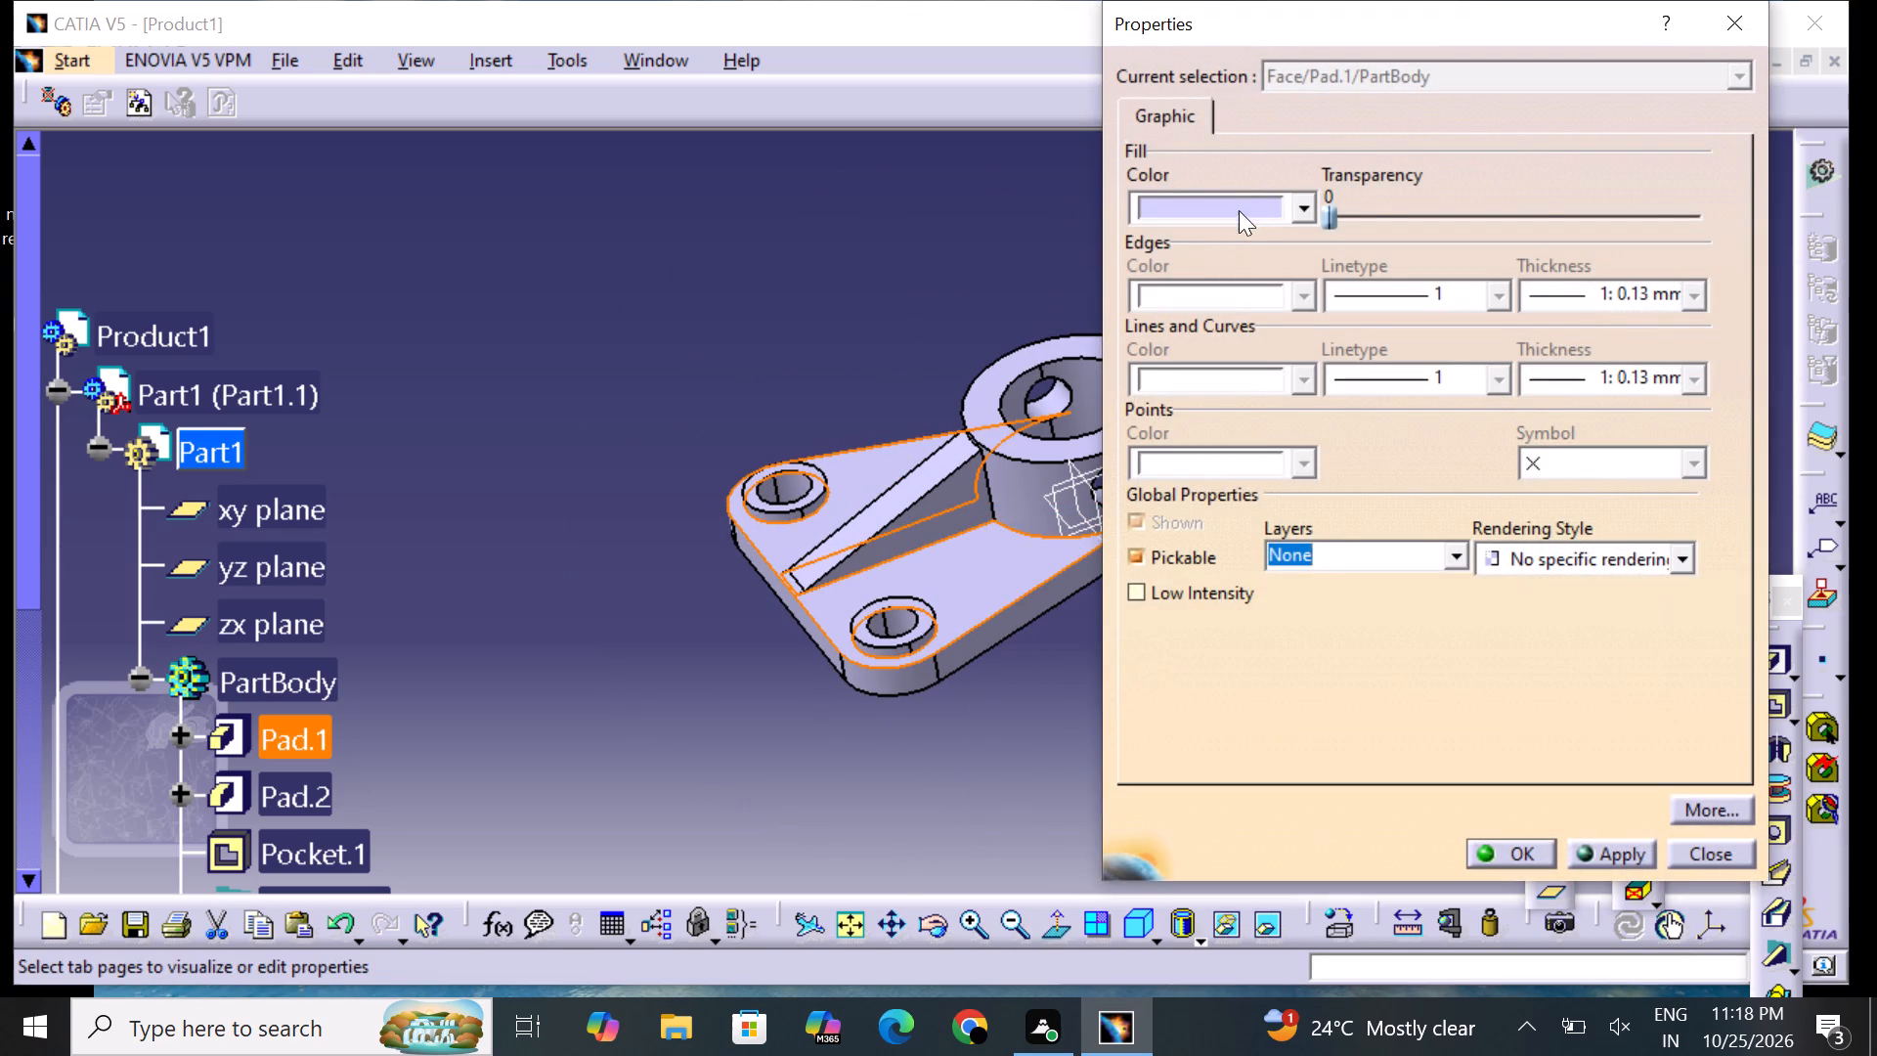
click(1239, 210)
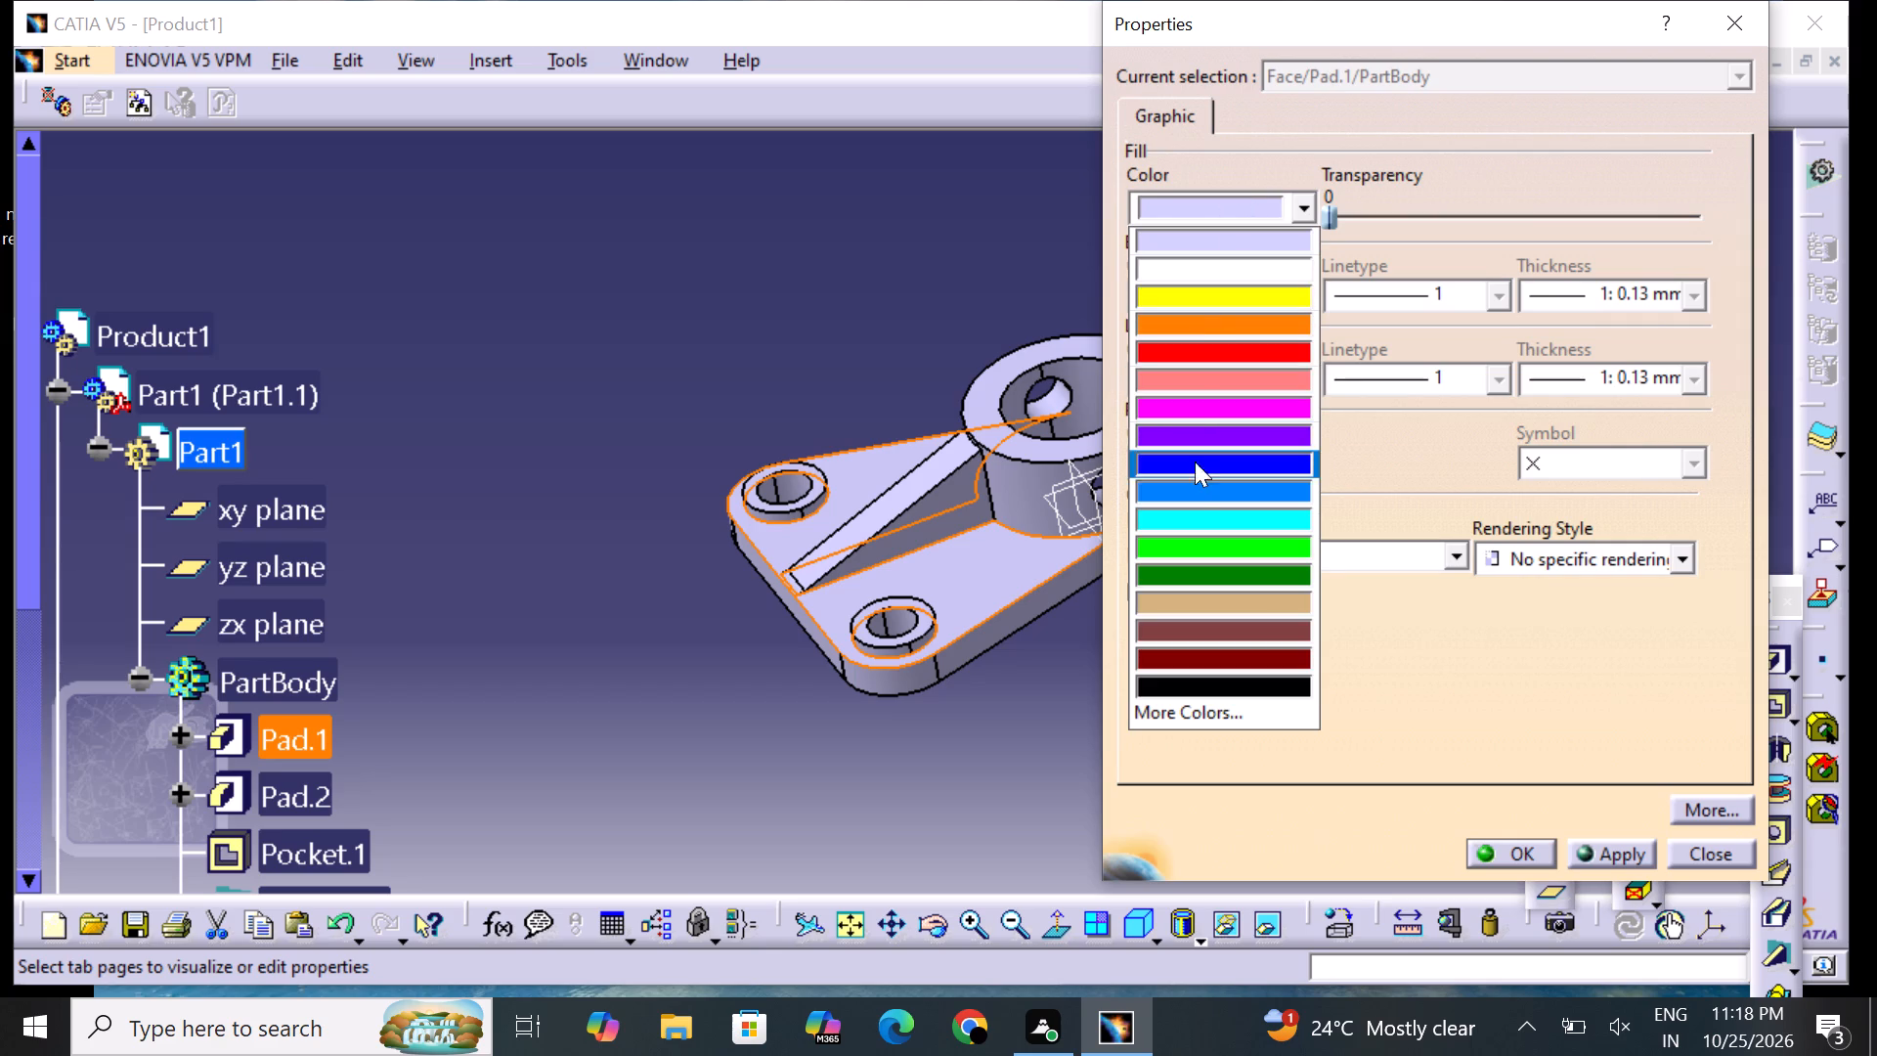
click(1259, 395)
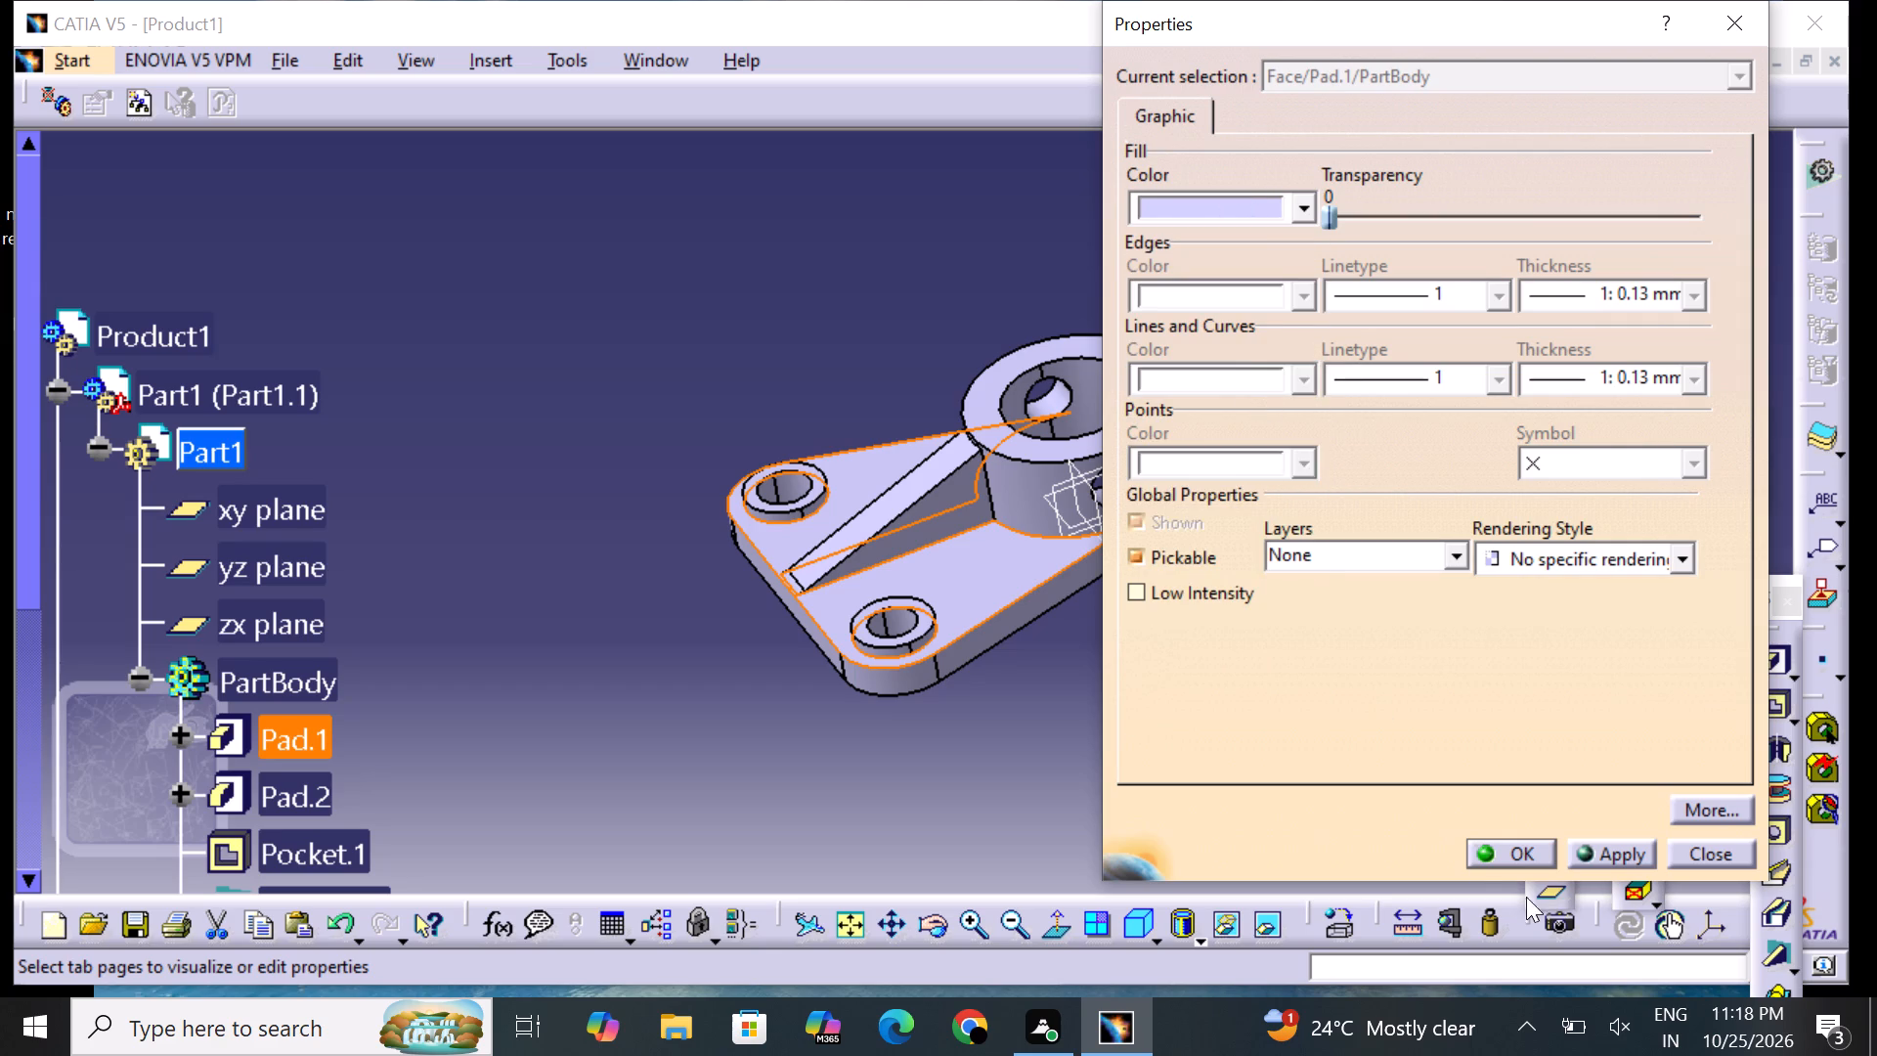
click(1547, 858)
click(1370, 717)
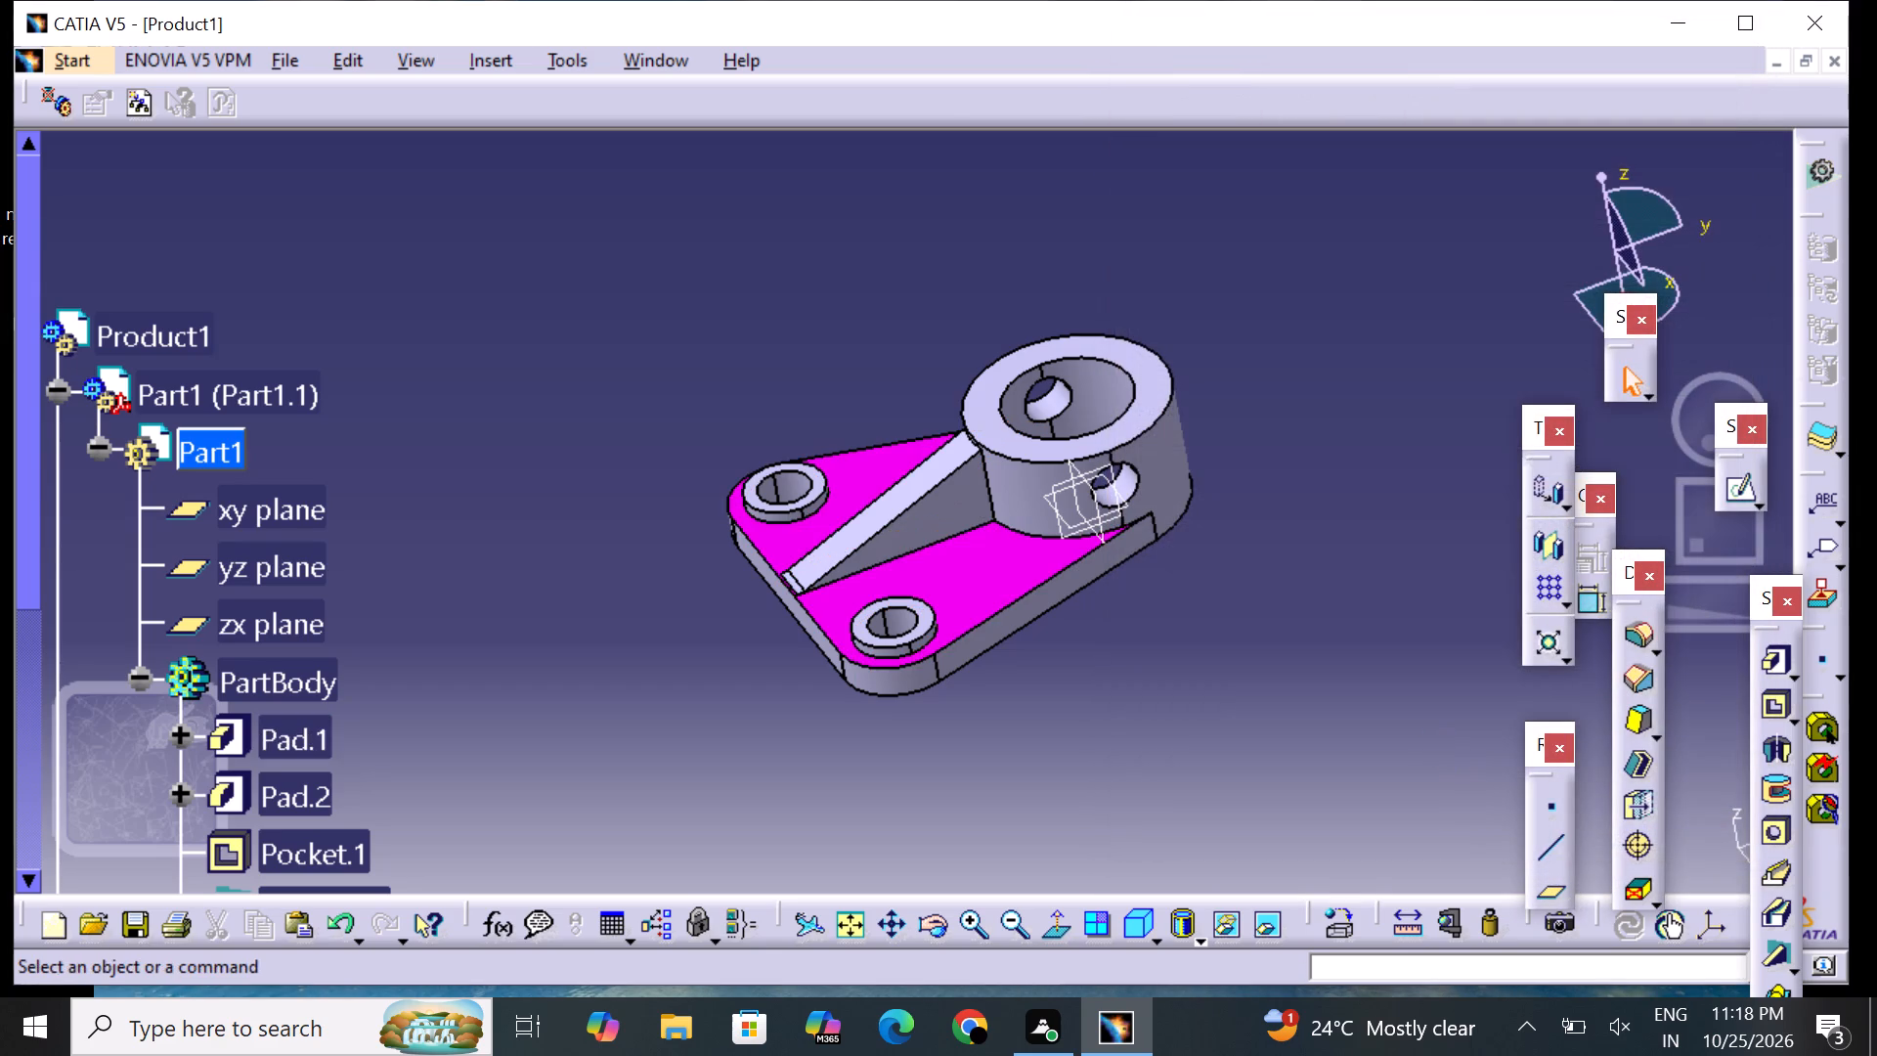
Set the fill colour of the stiffener's sloped top face to magenta.
middle_drag(622, 481, 715, 504)
right_drag(624, 482, 723, 504)
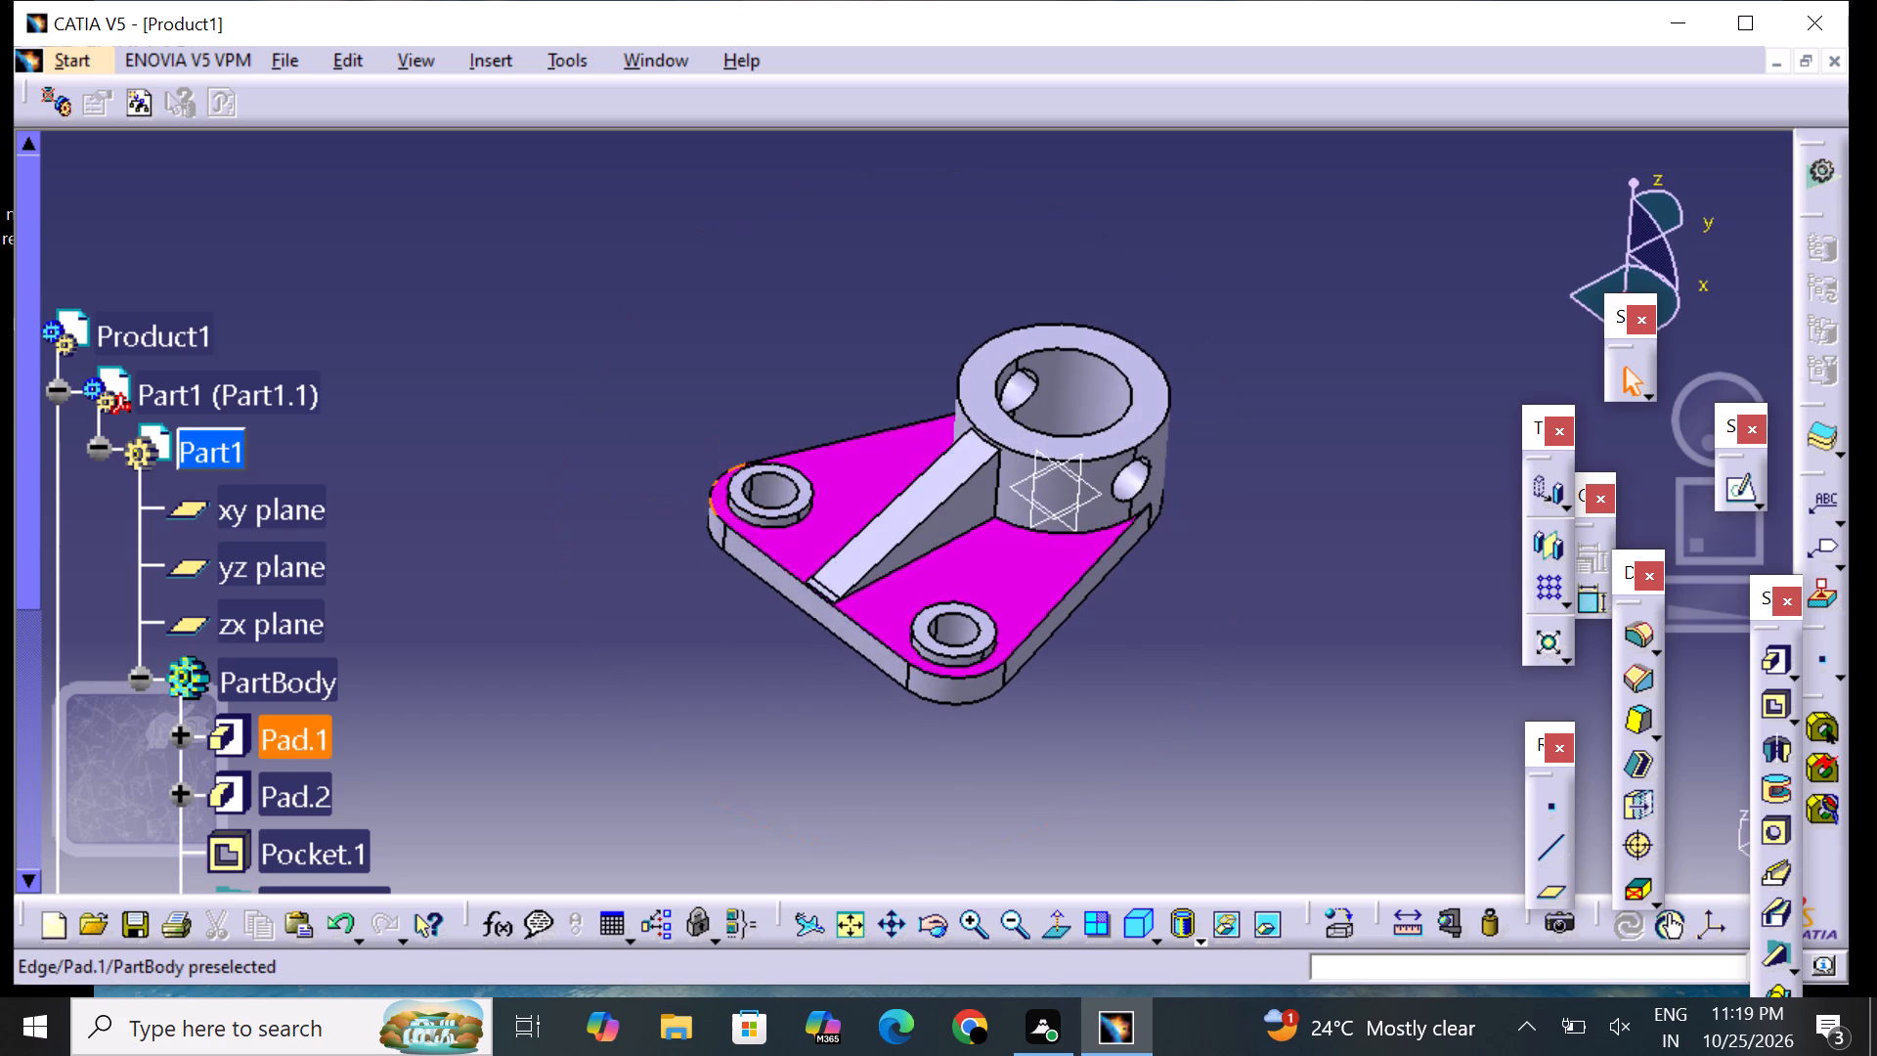
click(821, 588)
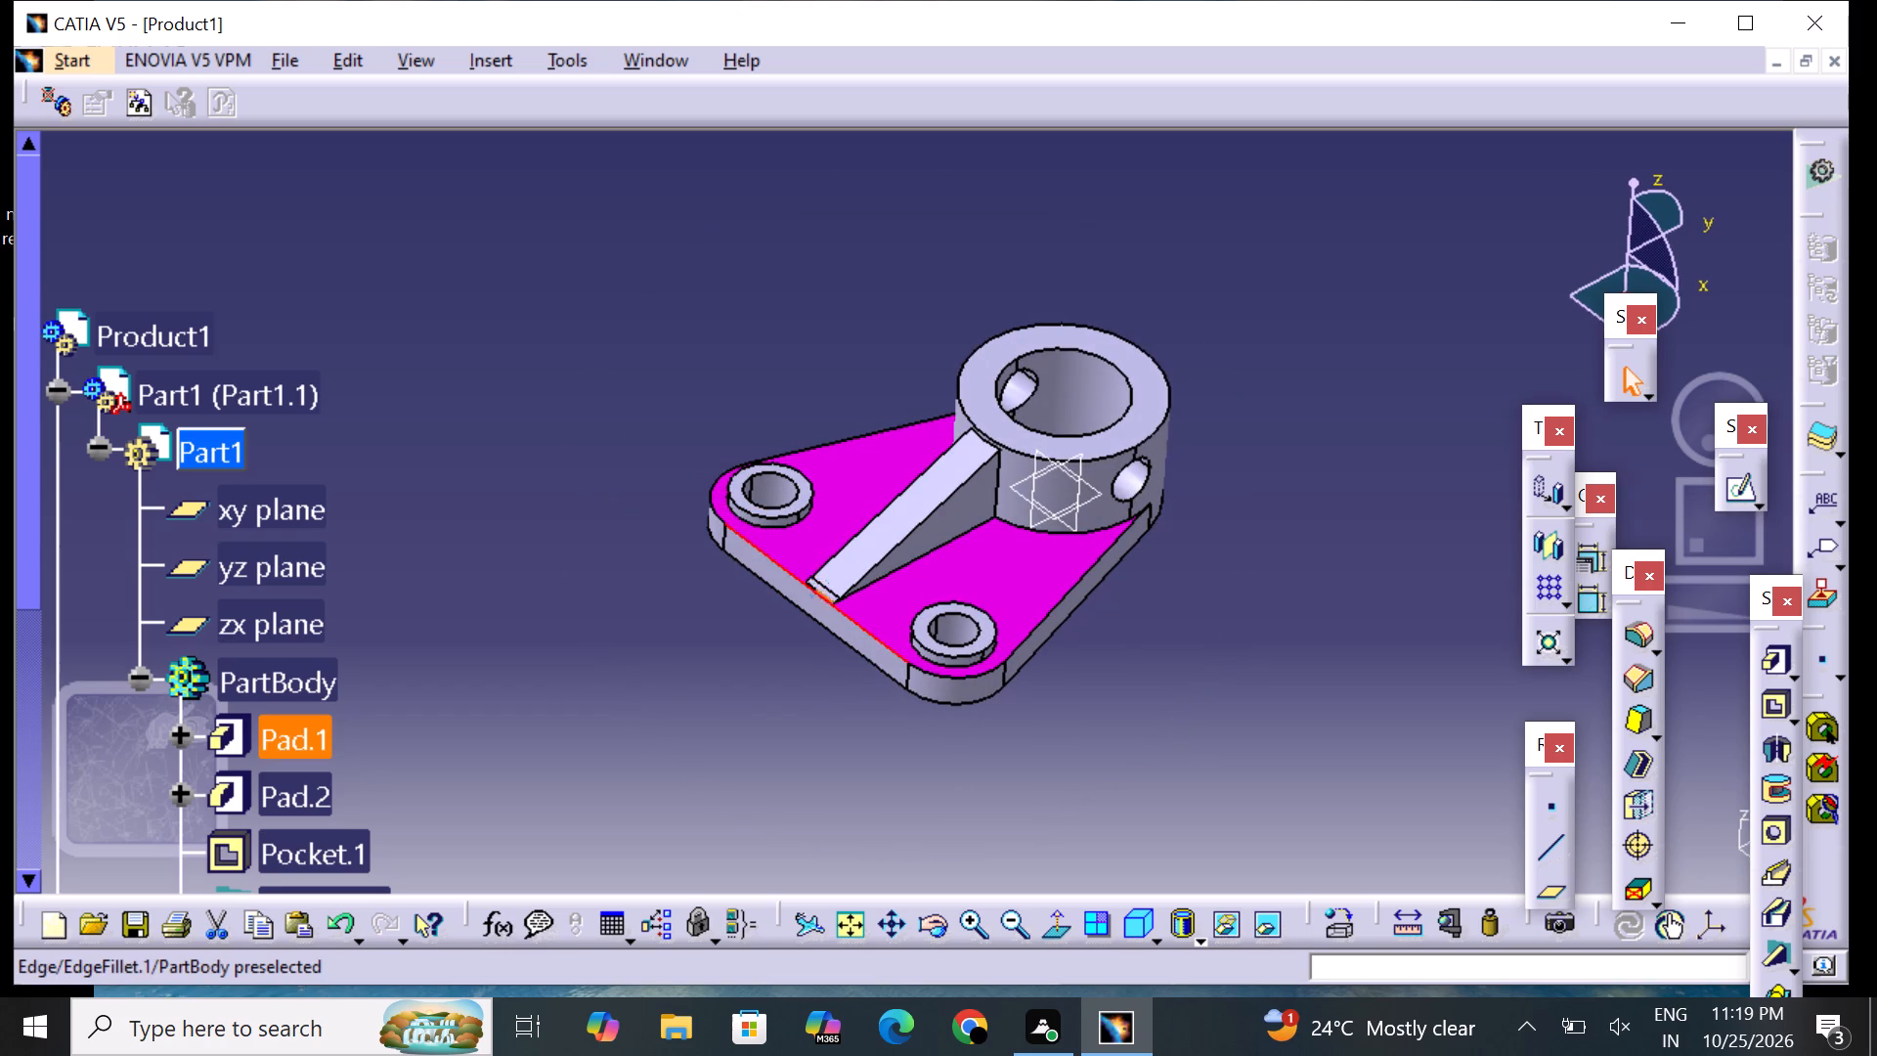
click(874, 551)
right_click(875, 551)
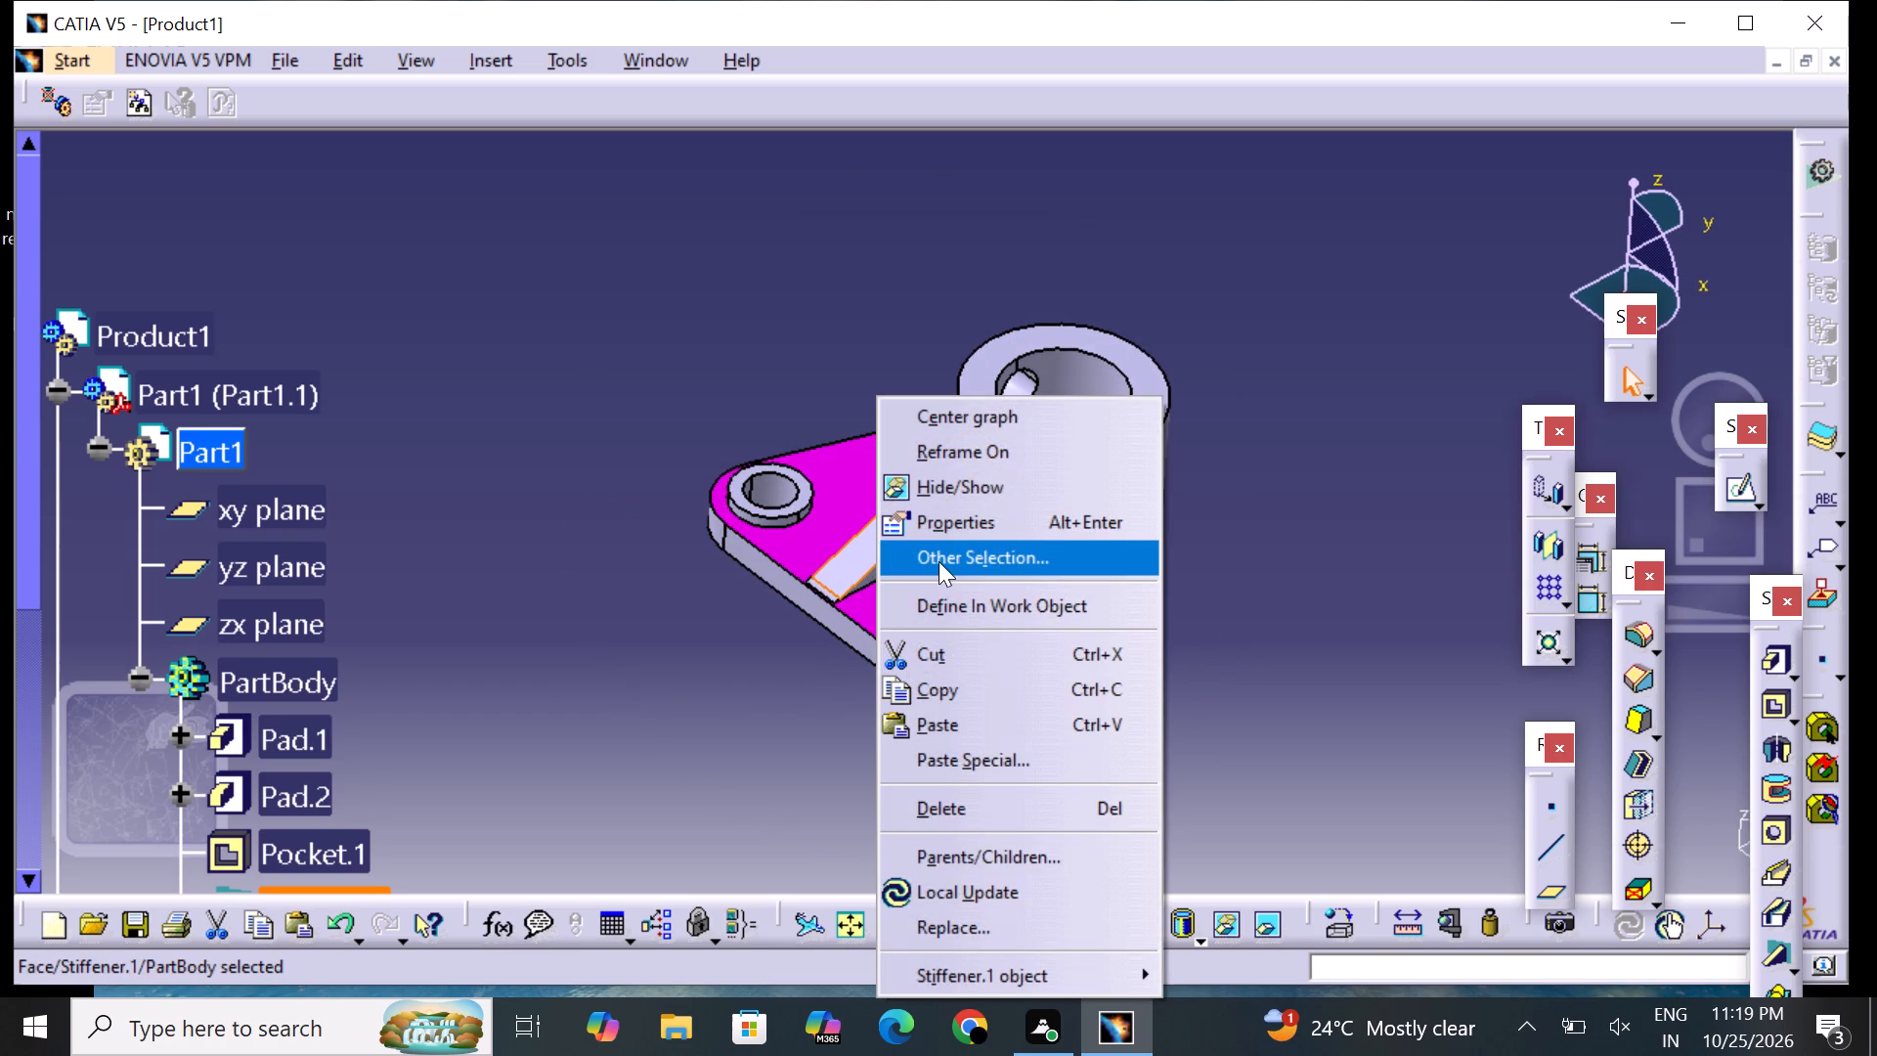
click(983, 530)
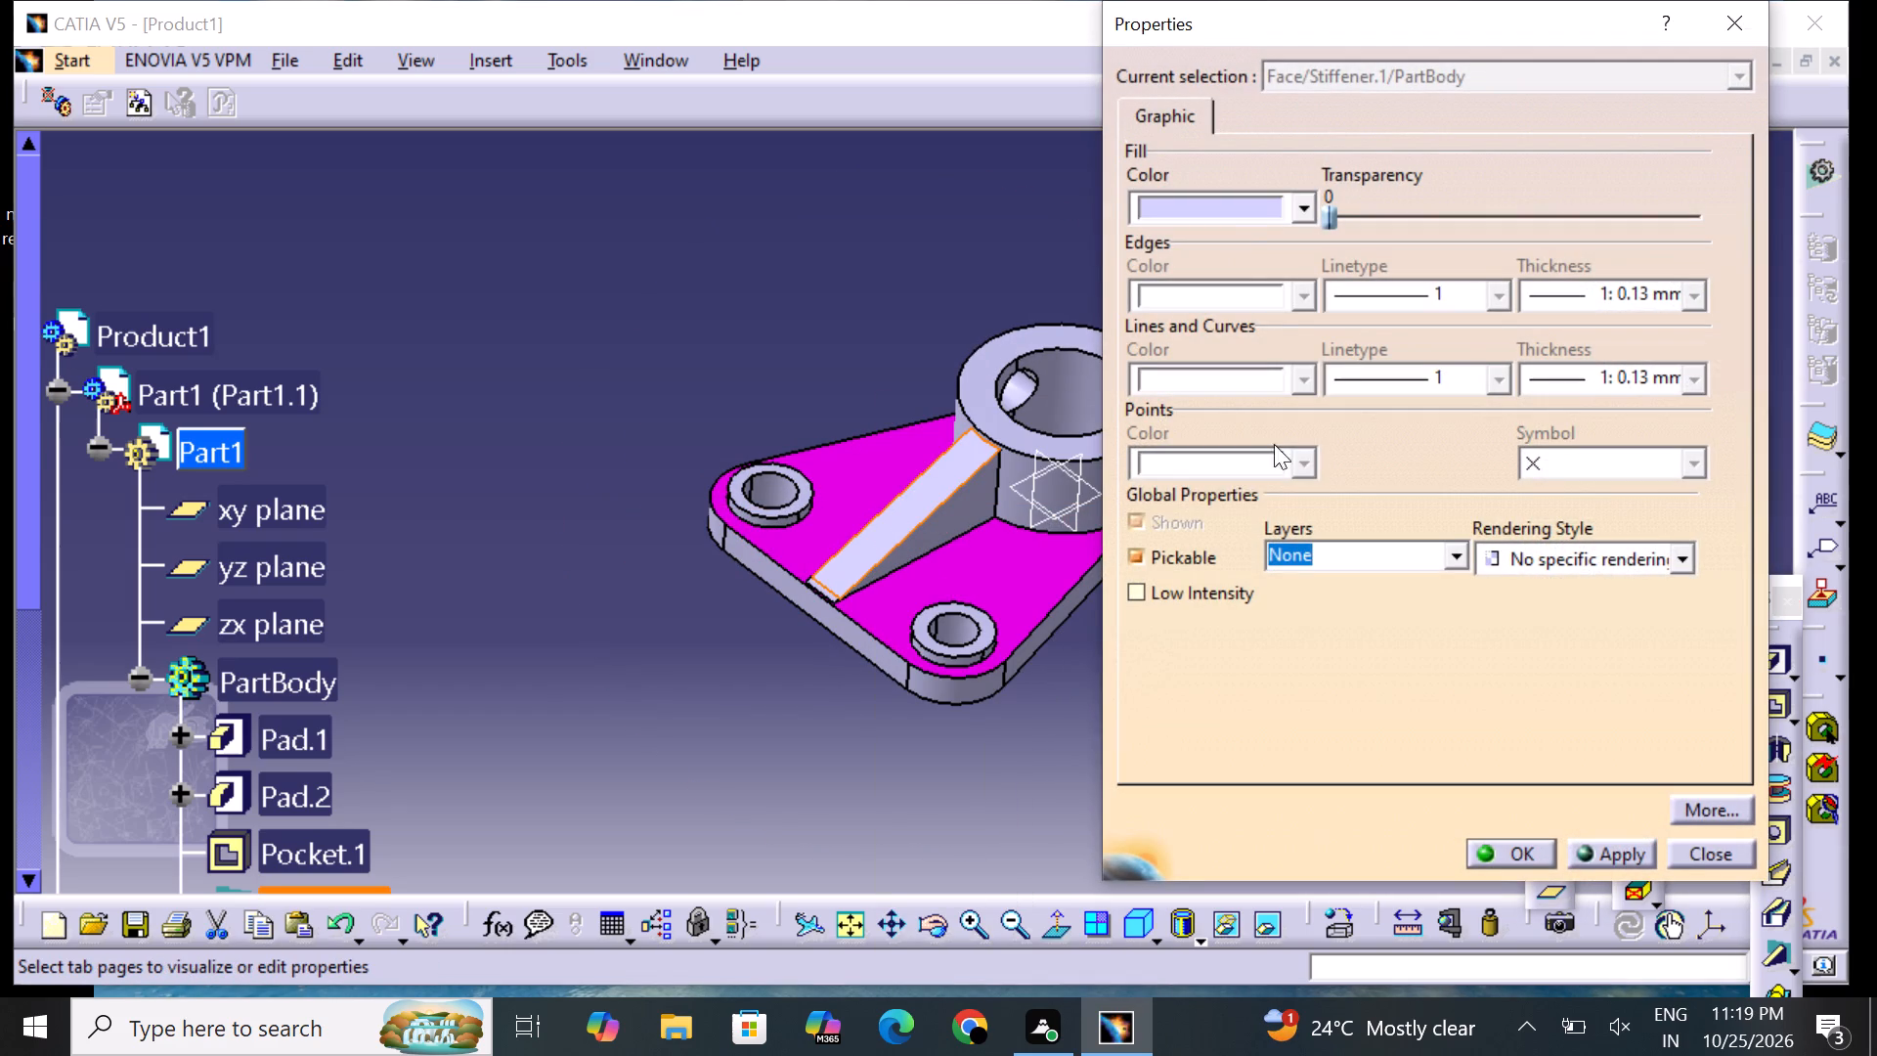
click(1233, 205)
click(1224, 411)
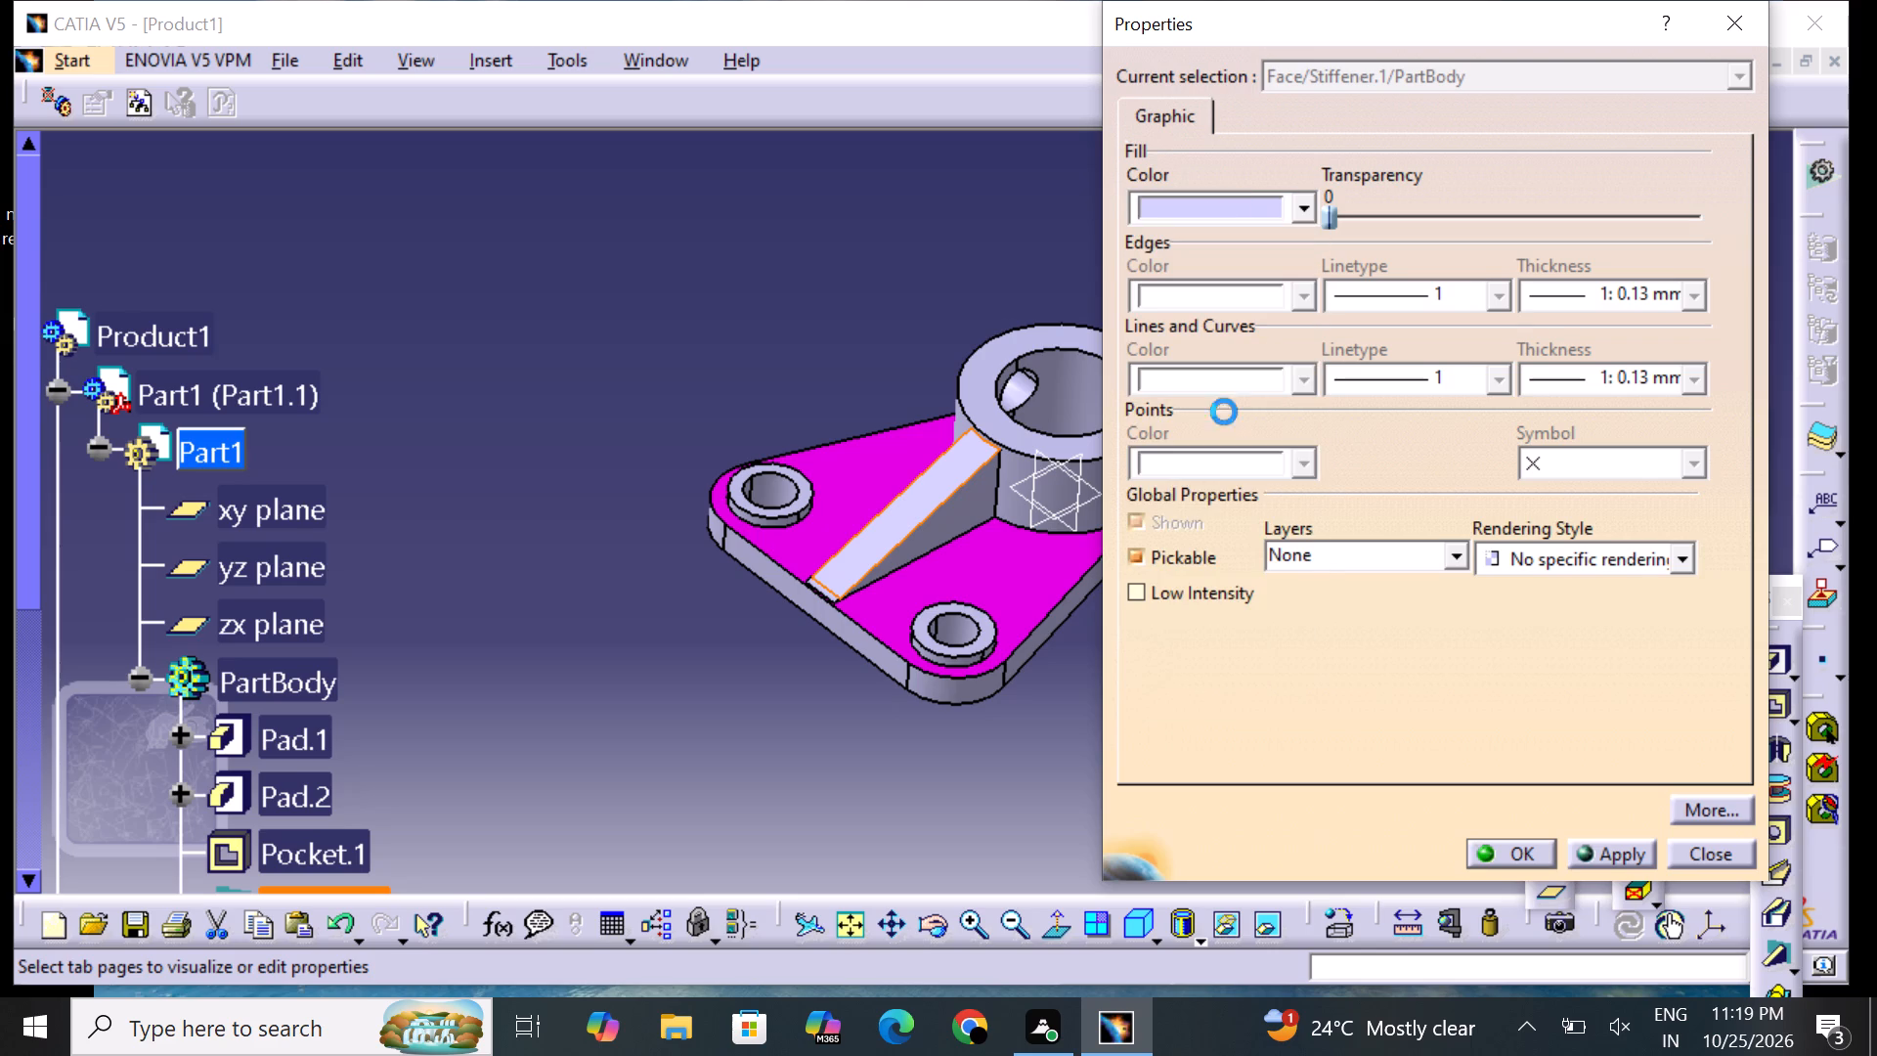
click(1518, 844)
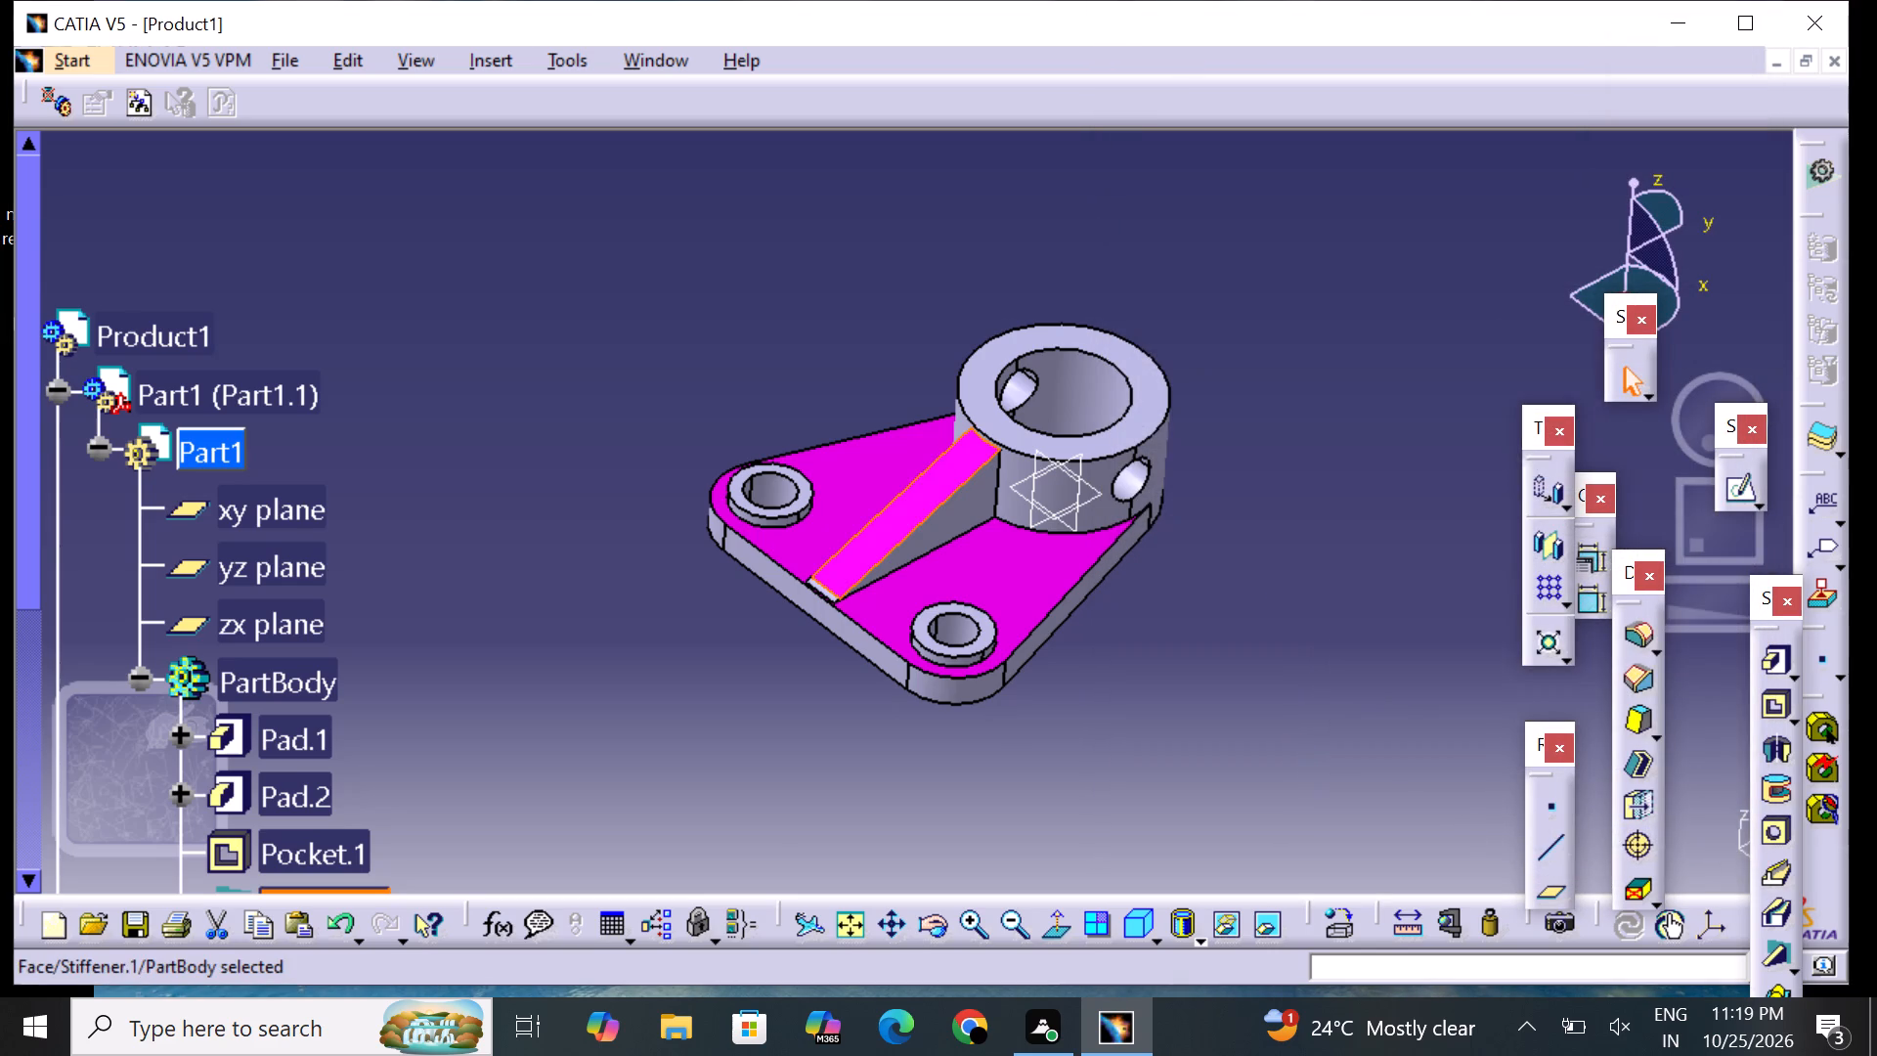
click(1298, 756)
Set the fill colour of the whole plate feature Pad.1 to magenta.
click(825, 591)
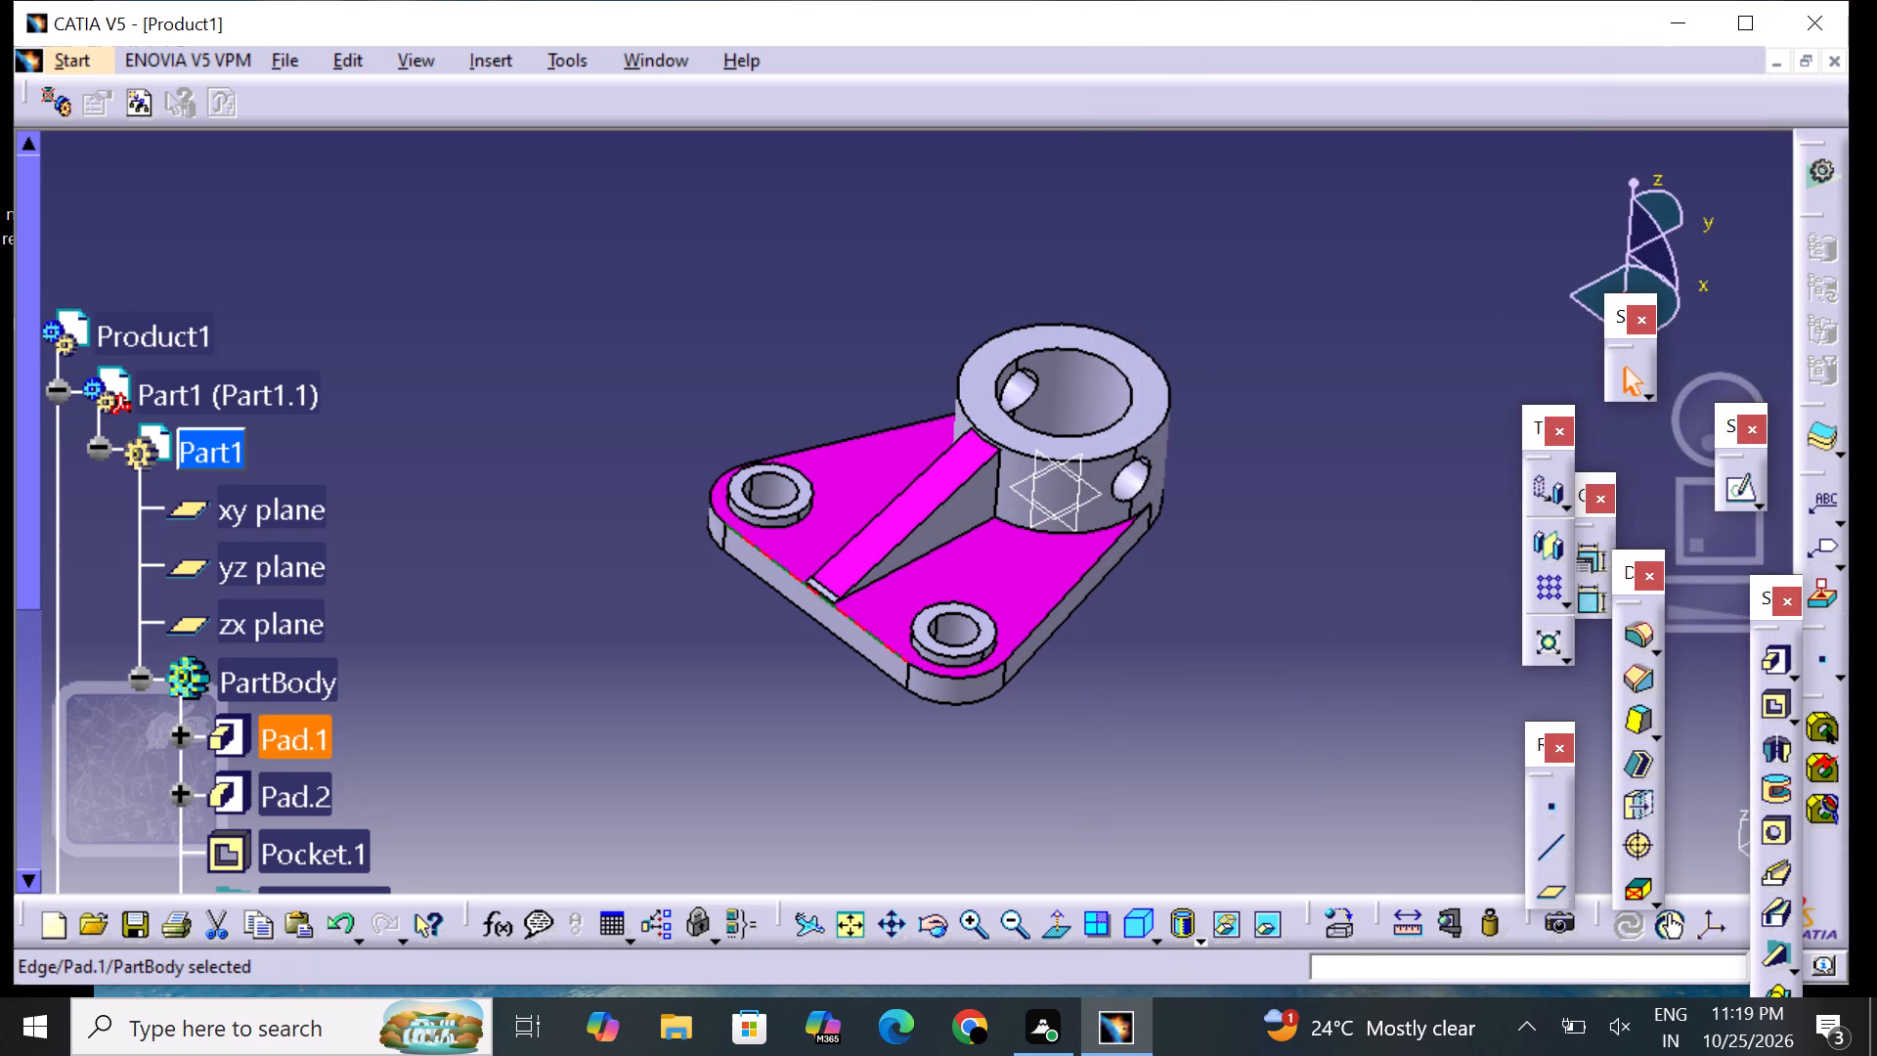
right_click(825, 591)
click(928, 531)
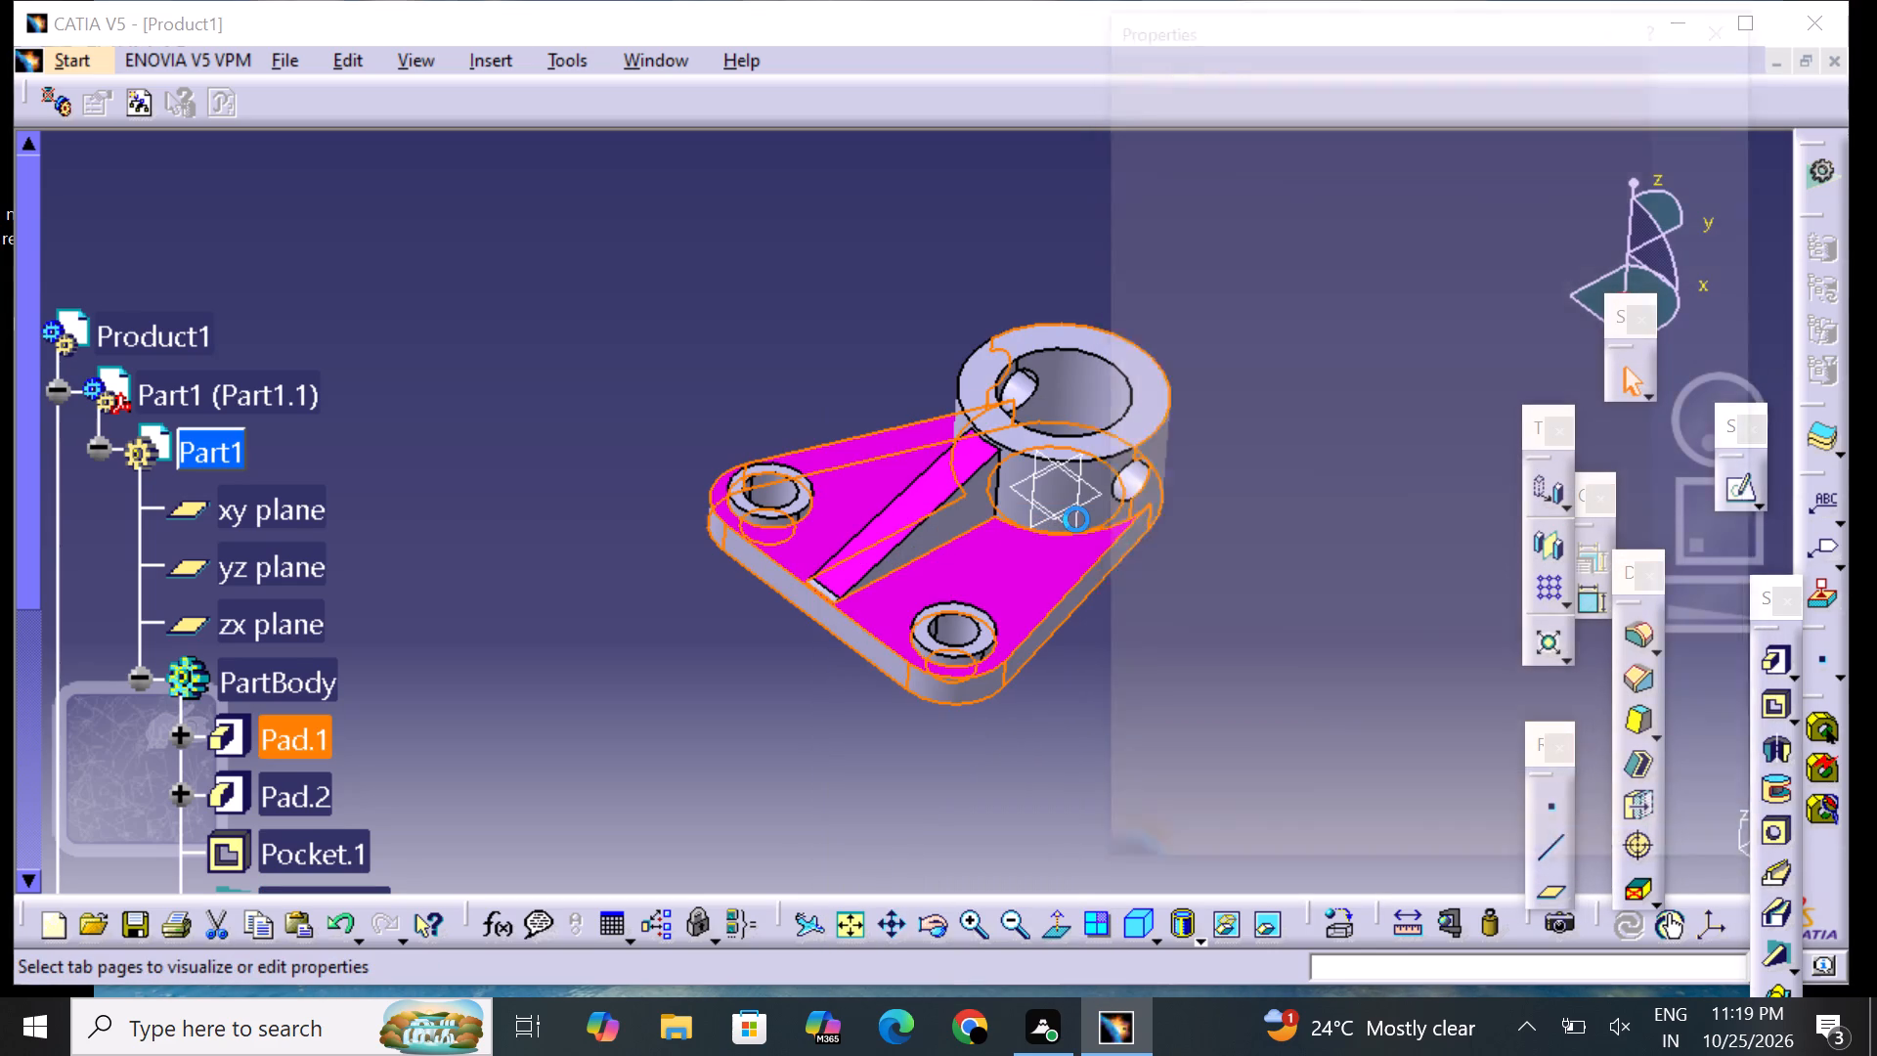
click(1238, 216)
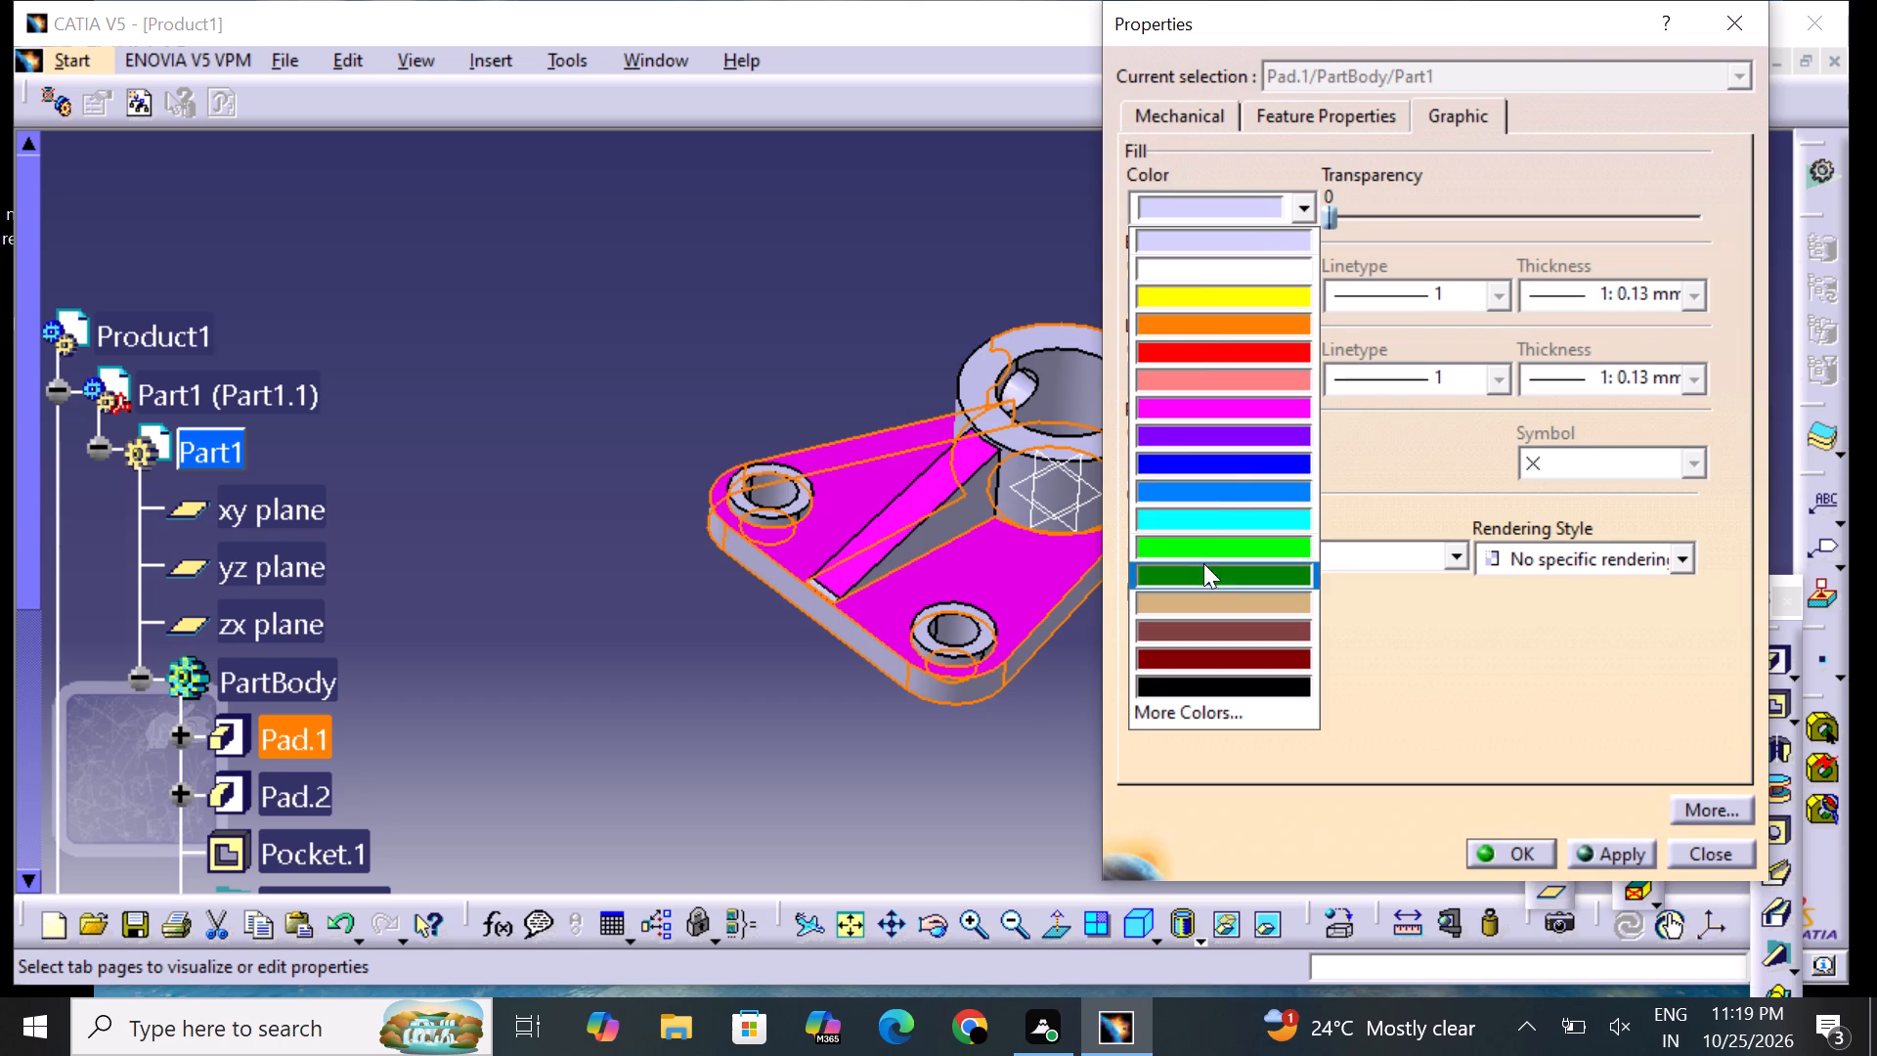
click(1246, 417)
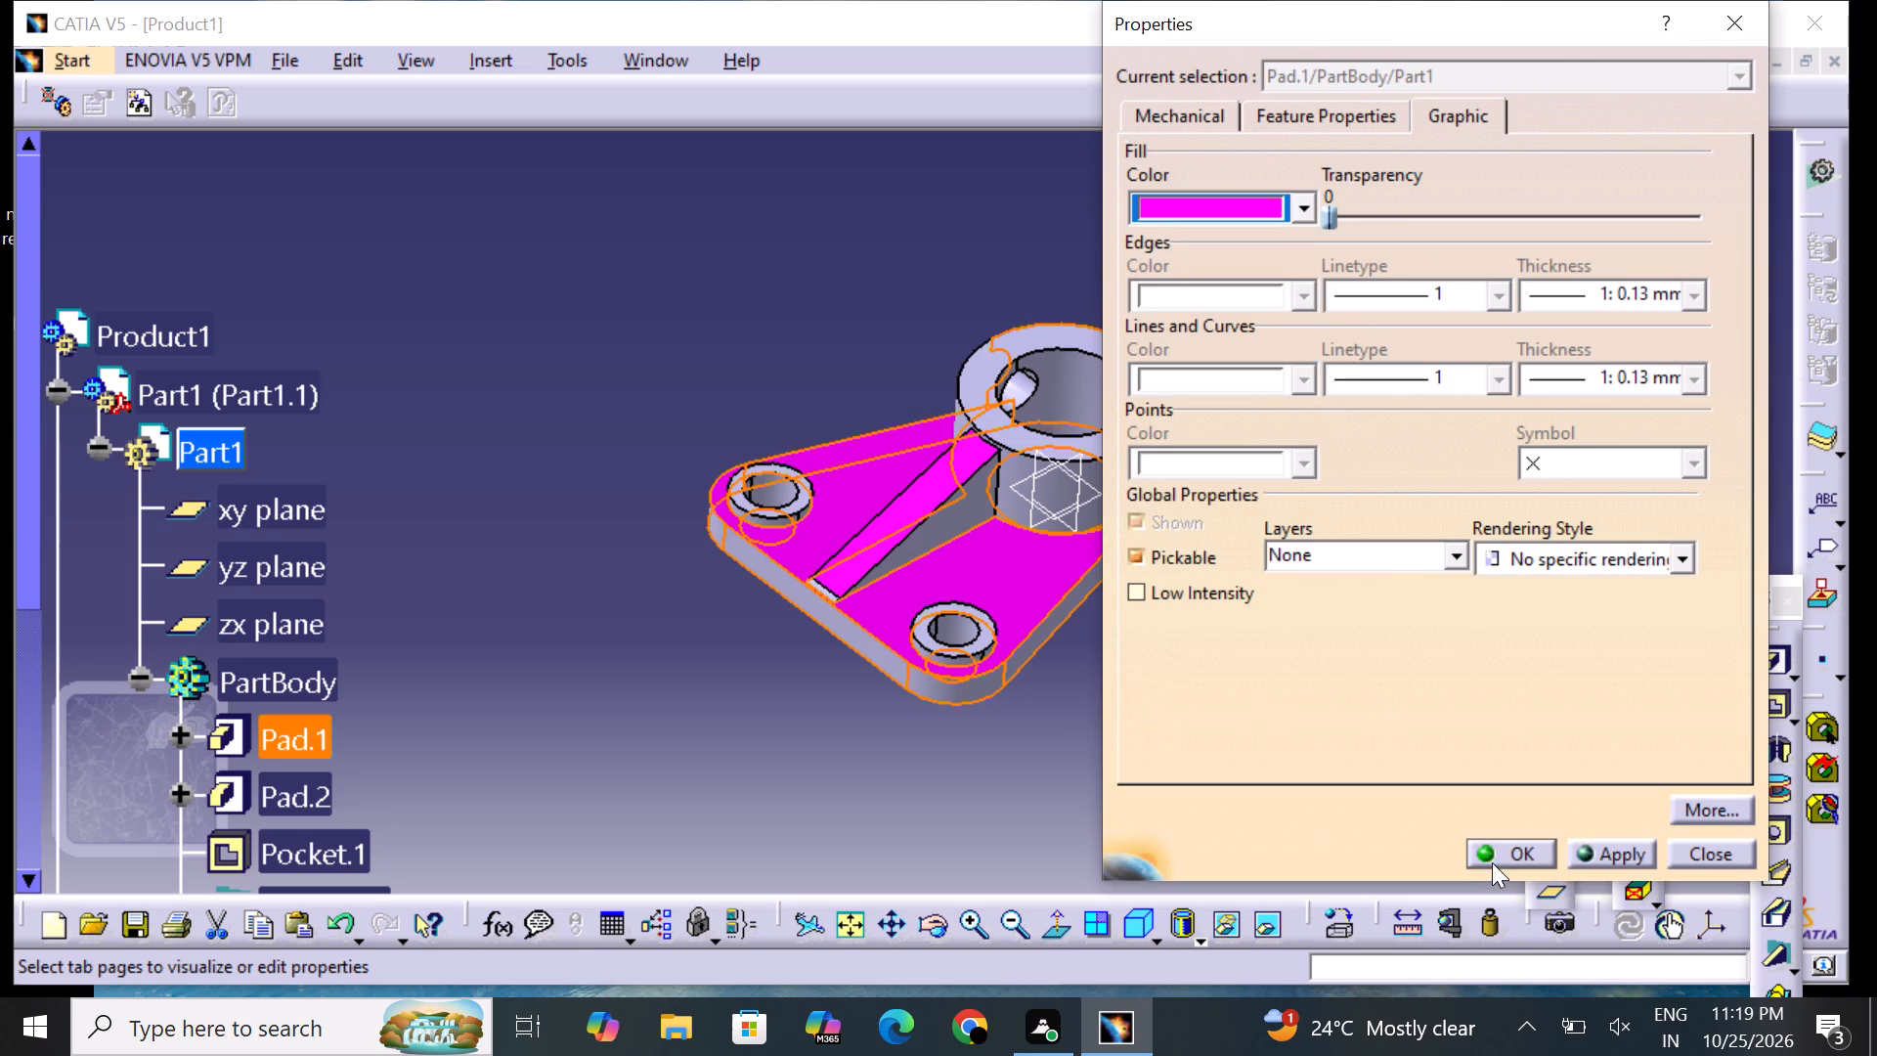
click(1493, 861)
click(1345, 798)
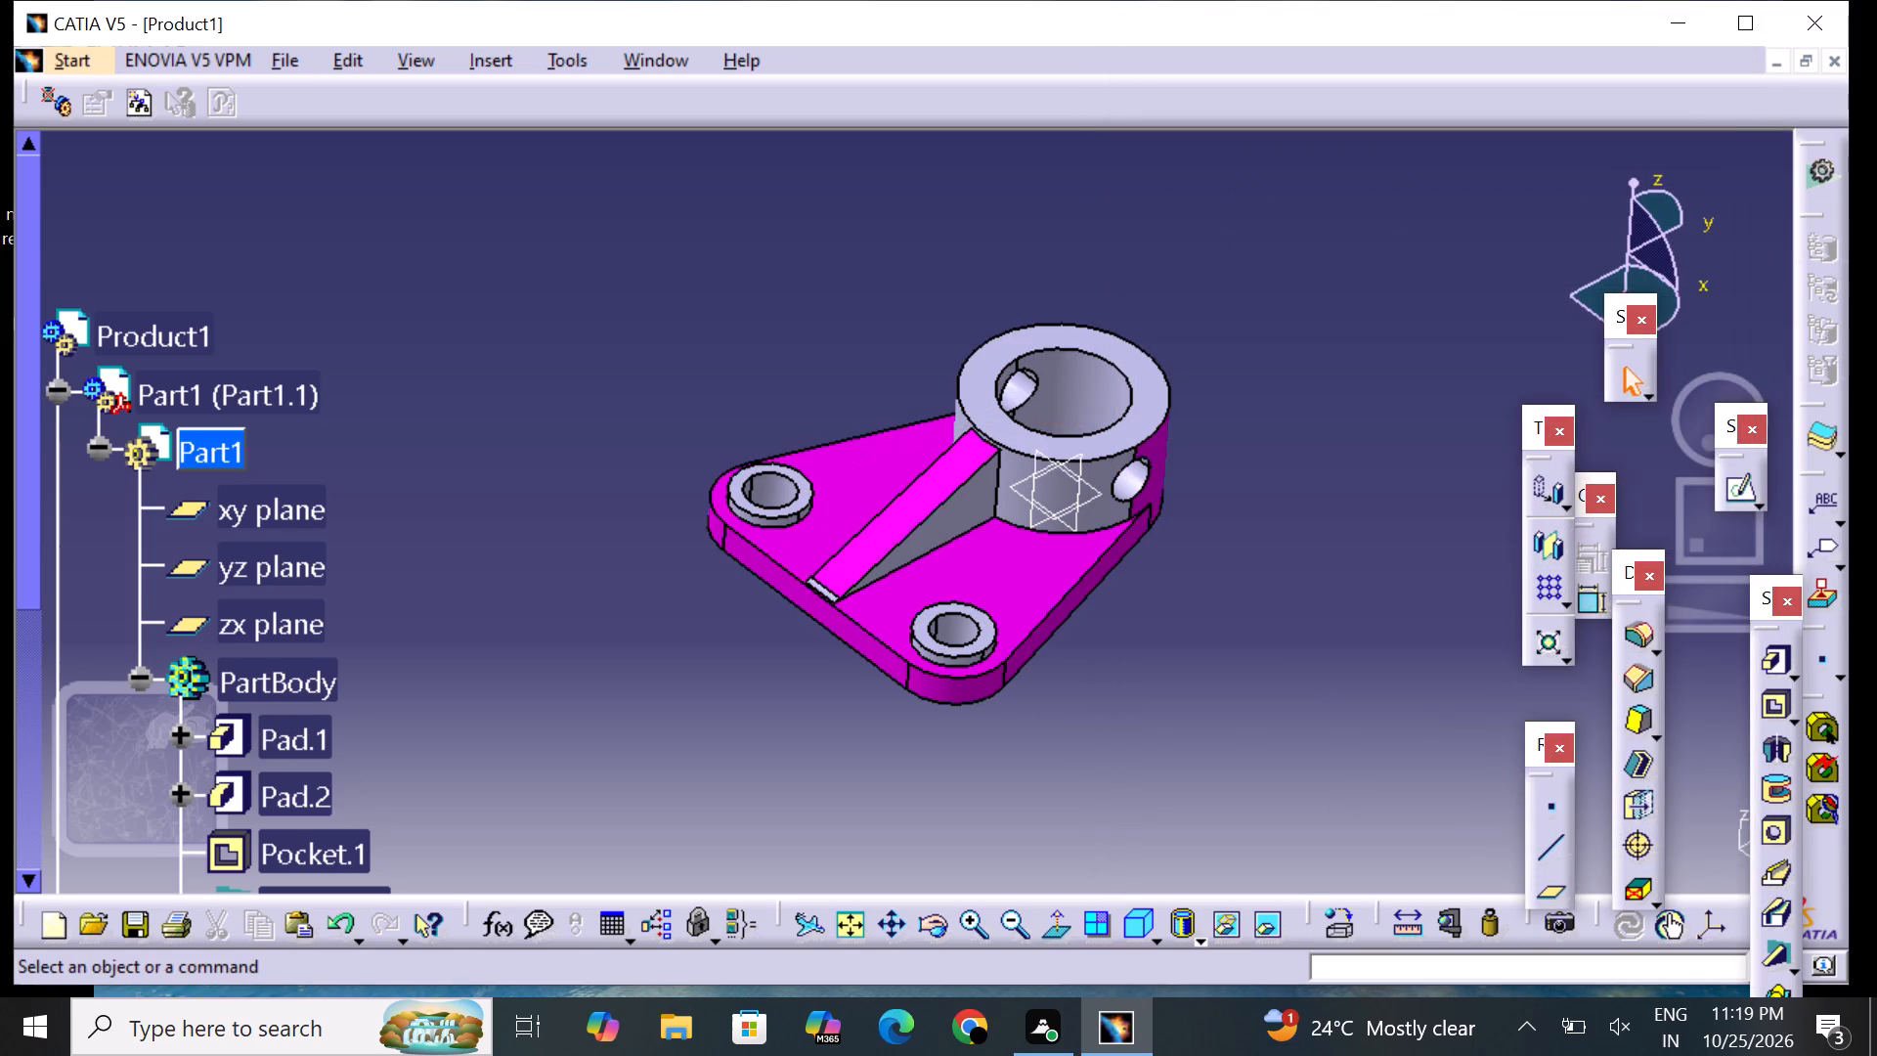
Set the fill colour of the stiffener's visible triangular side face to magenta.
click(954, 525)
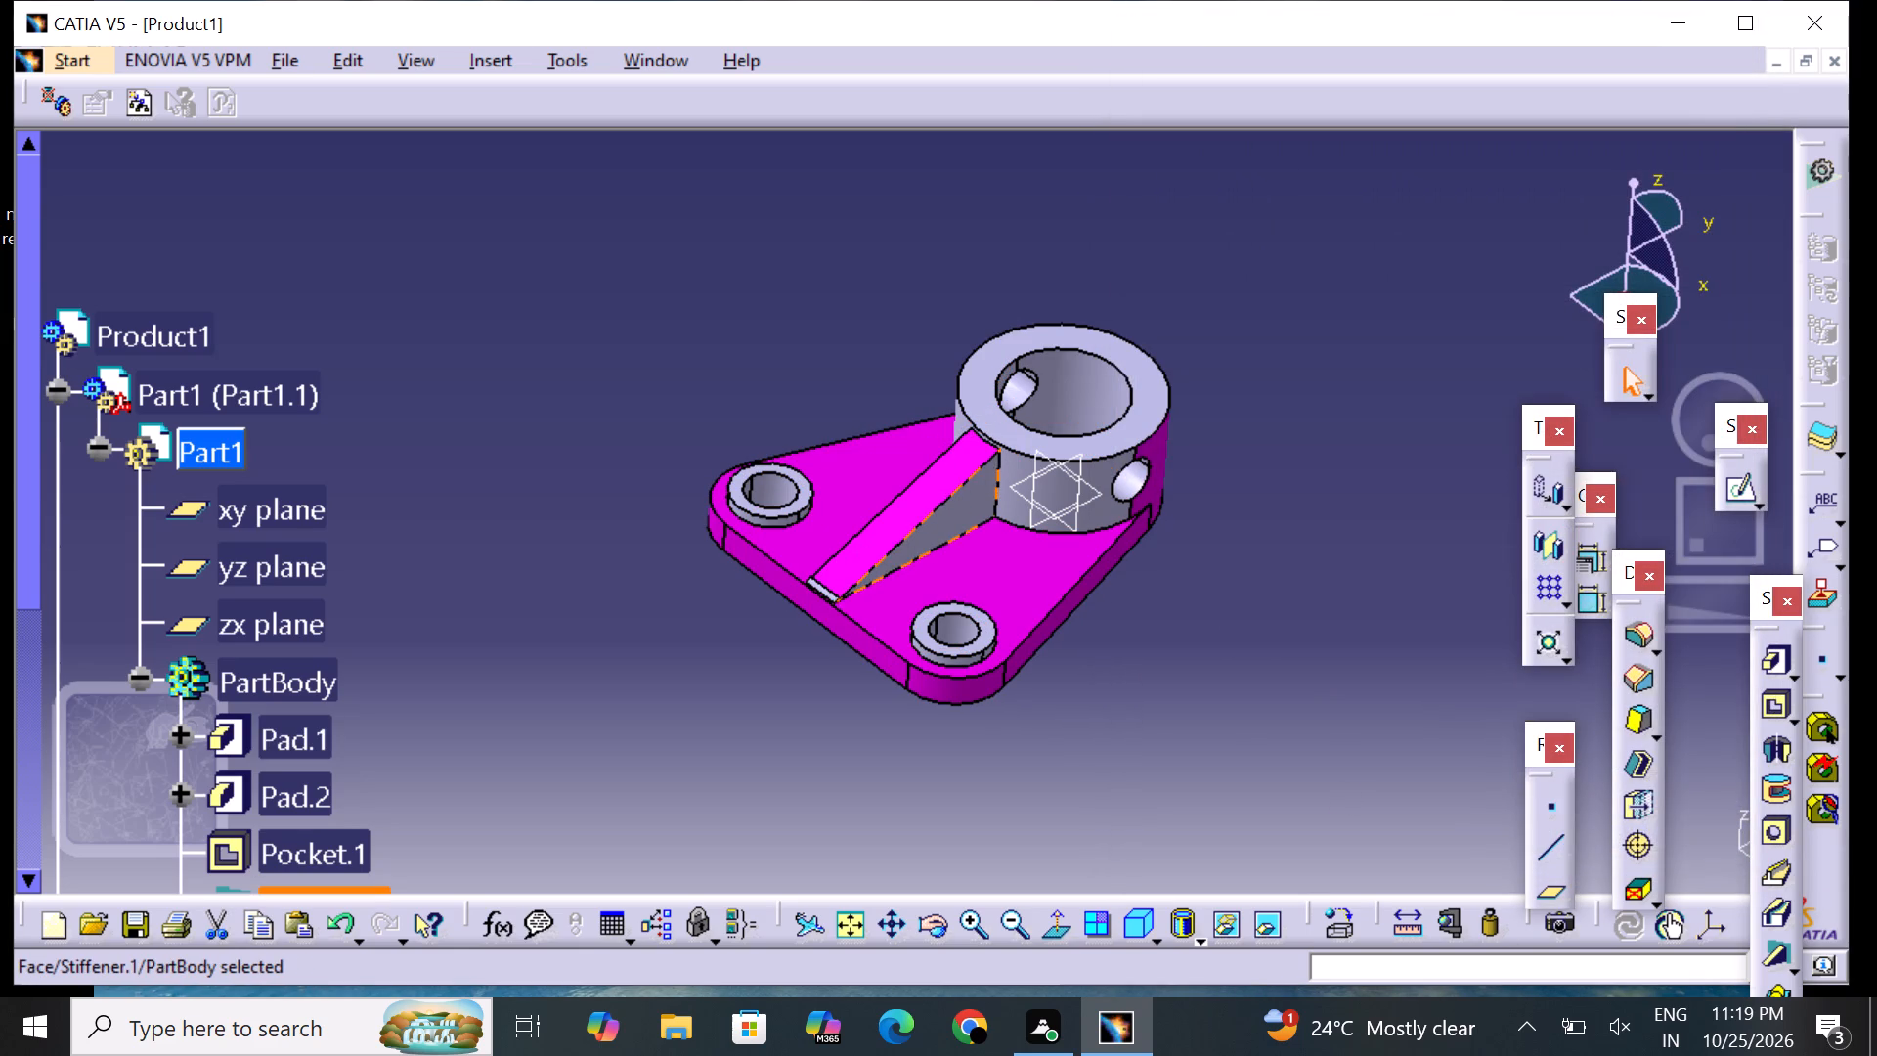
right_click(951, 528)
click(1022, 516)
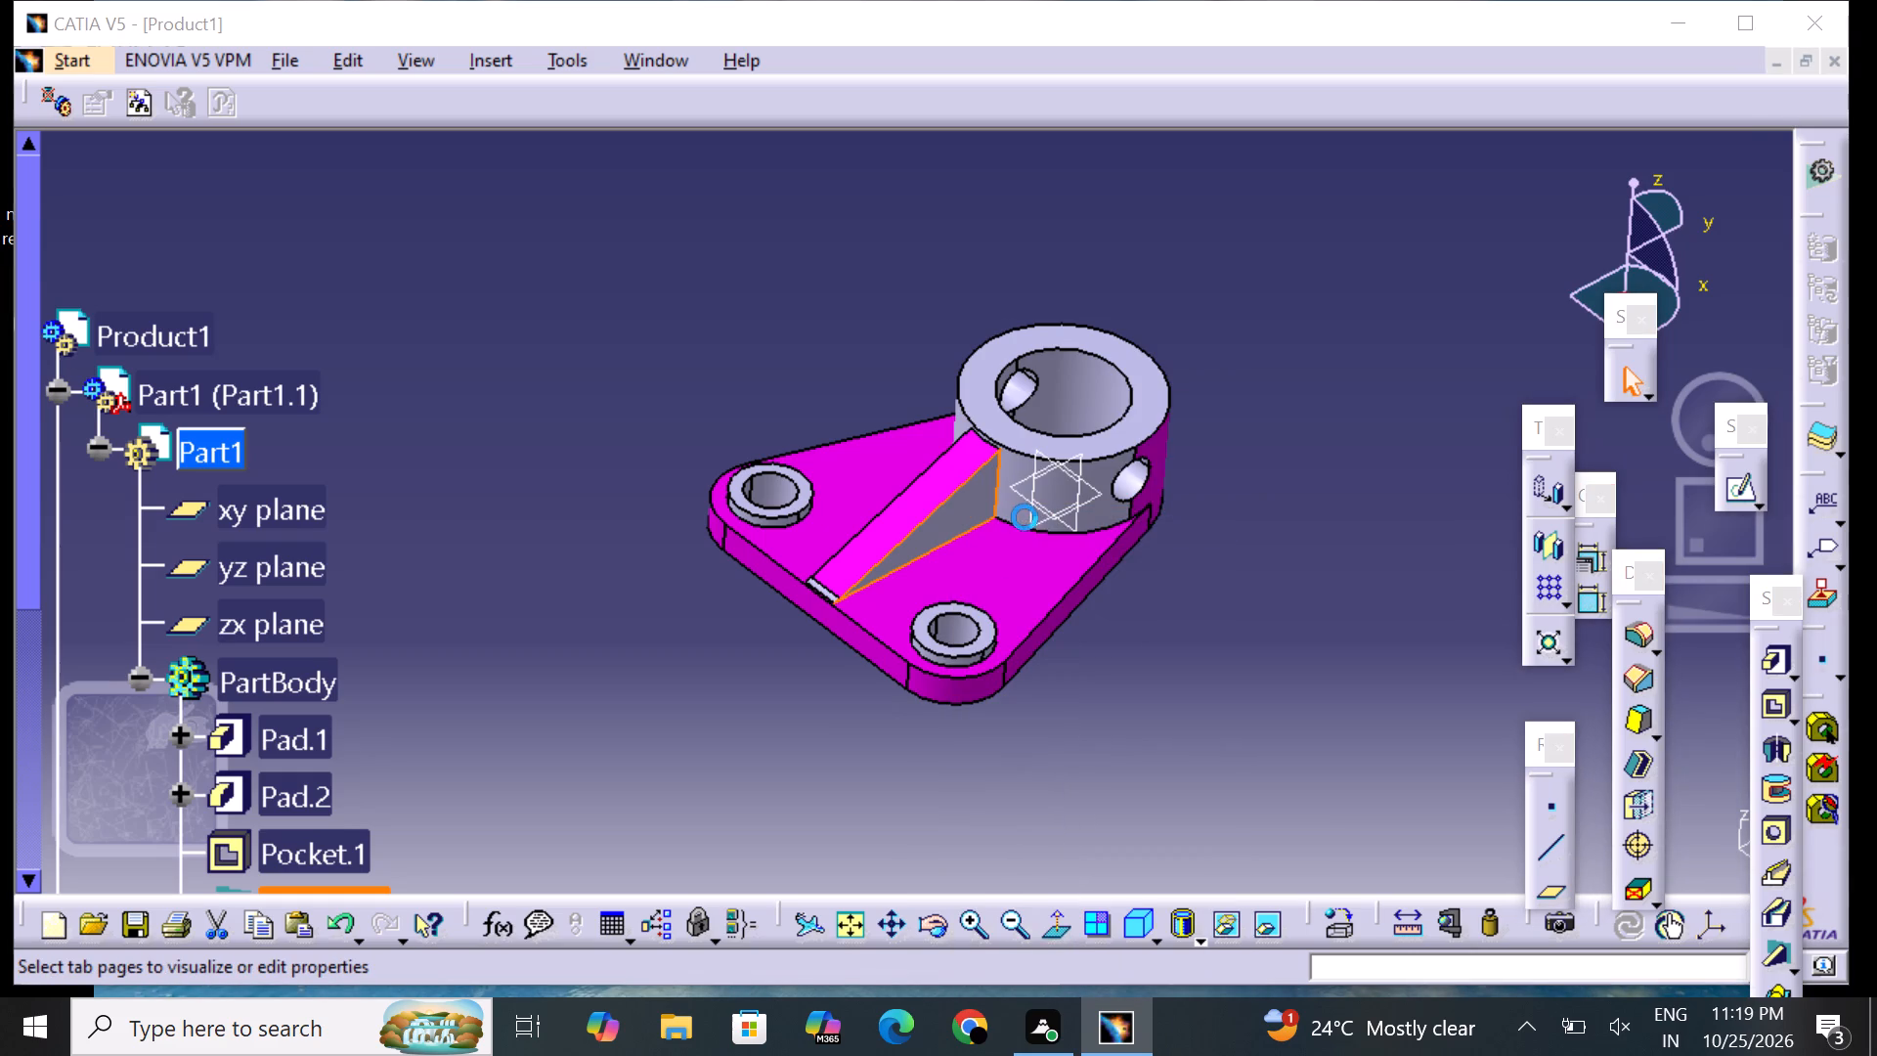
click(1235, 199)
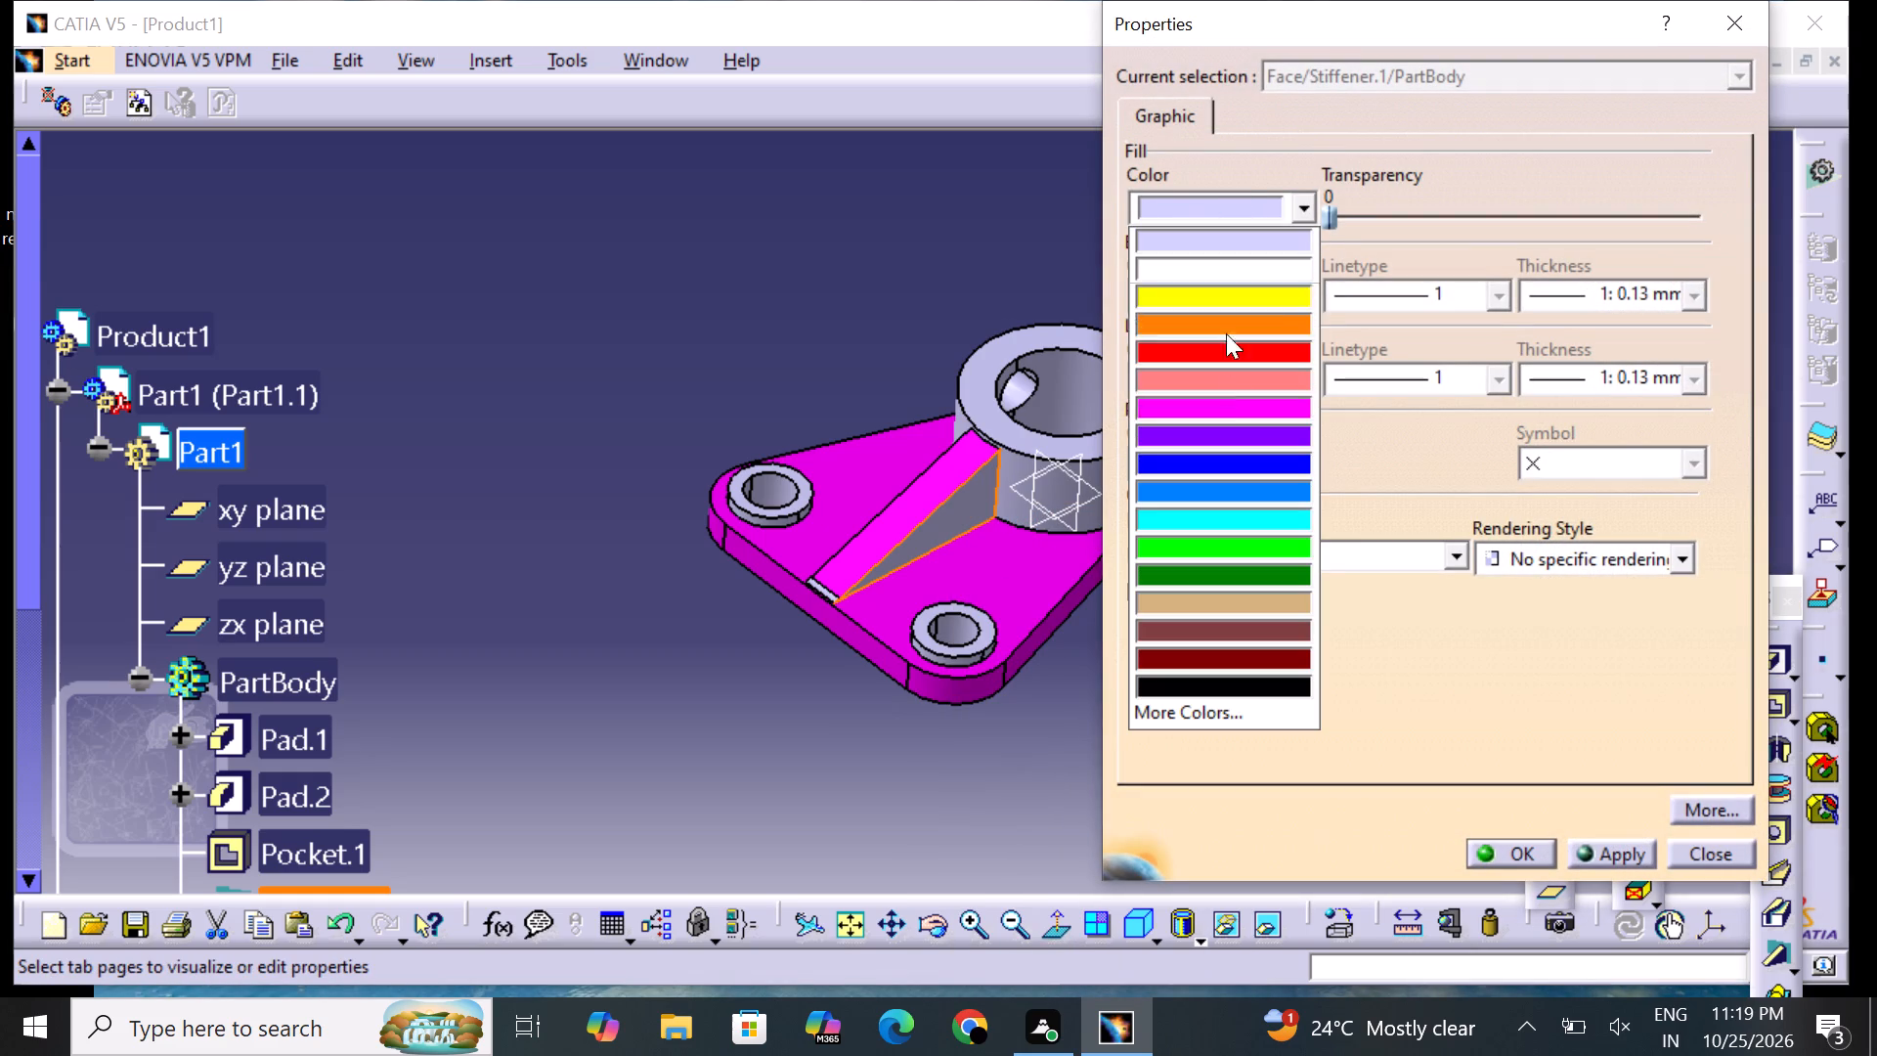
click(1228, 400)
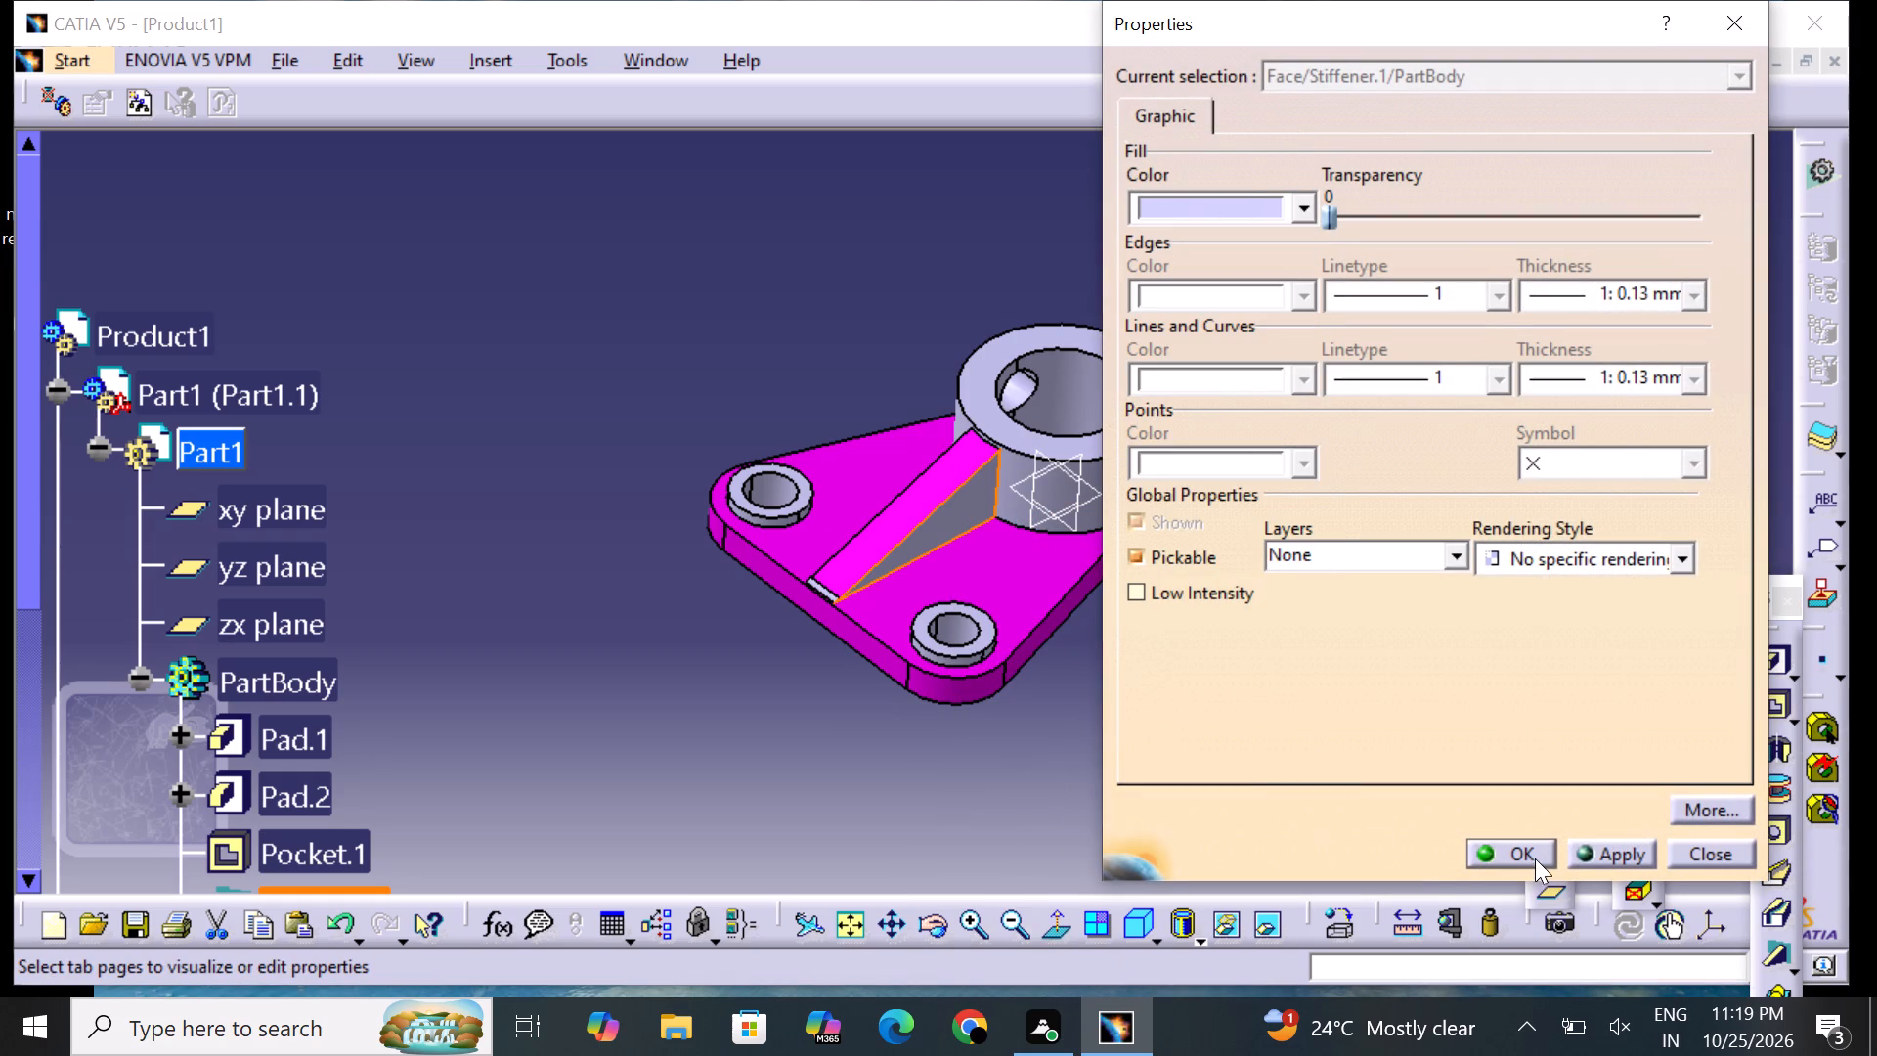
click(1534, 858)
click(1300, 776)
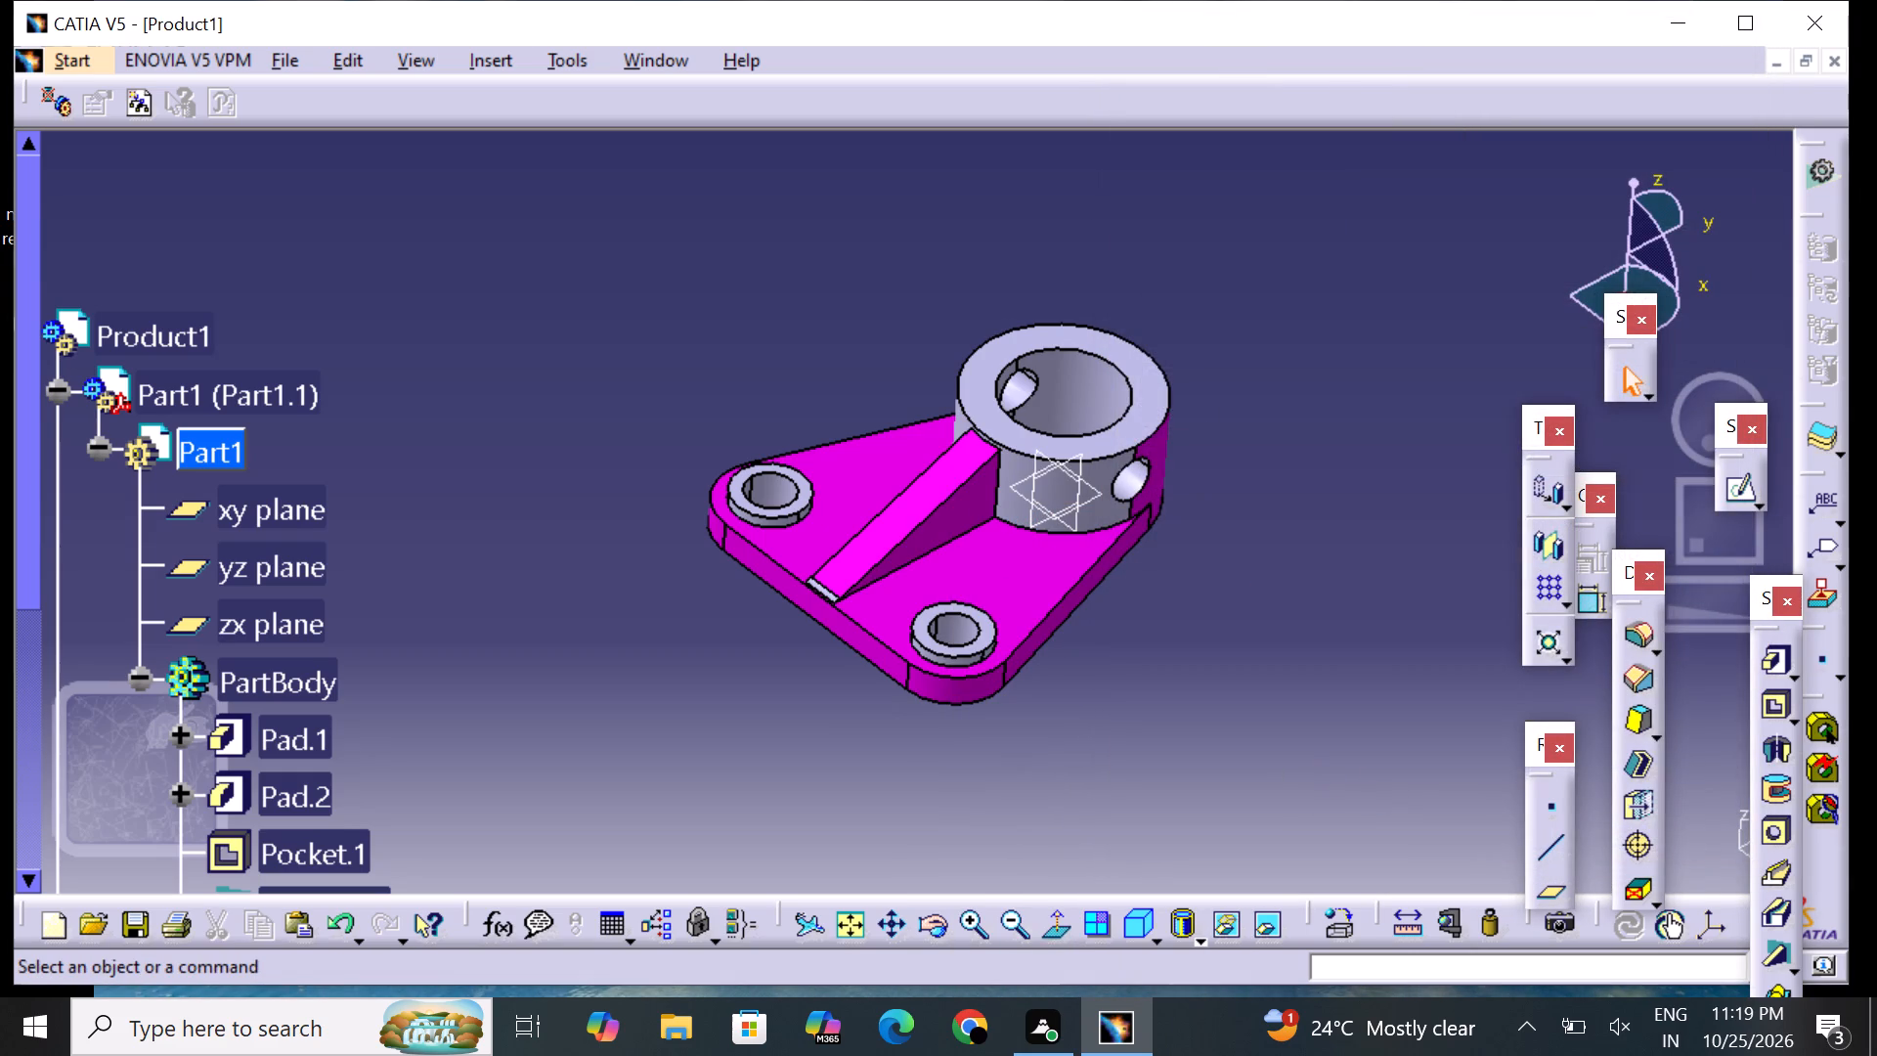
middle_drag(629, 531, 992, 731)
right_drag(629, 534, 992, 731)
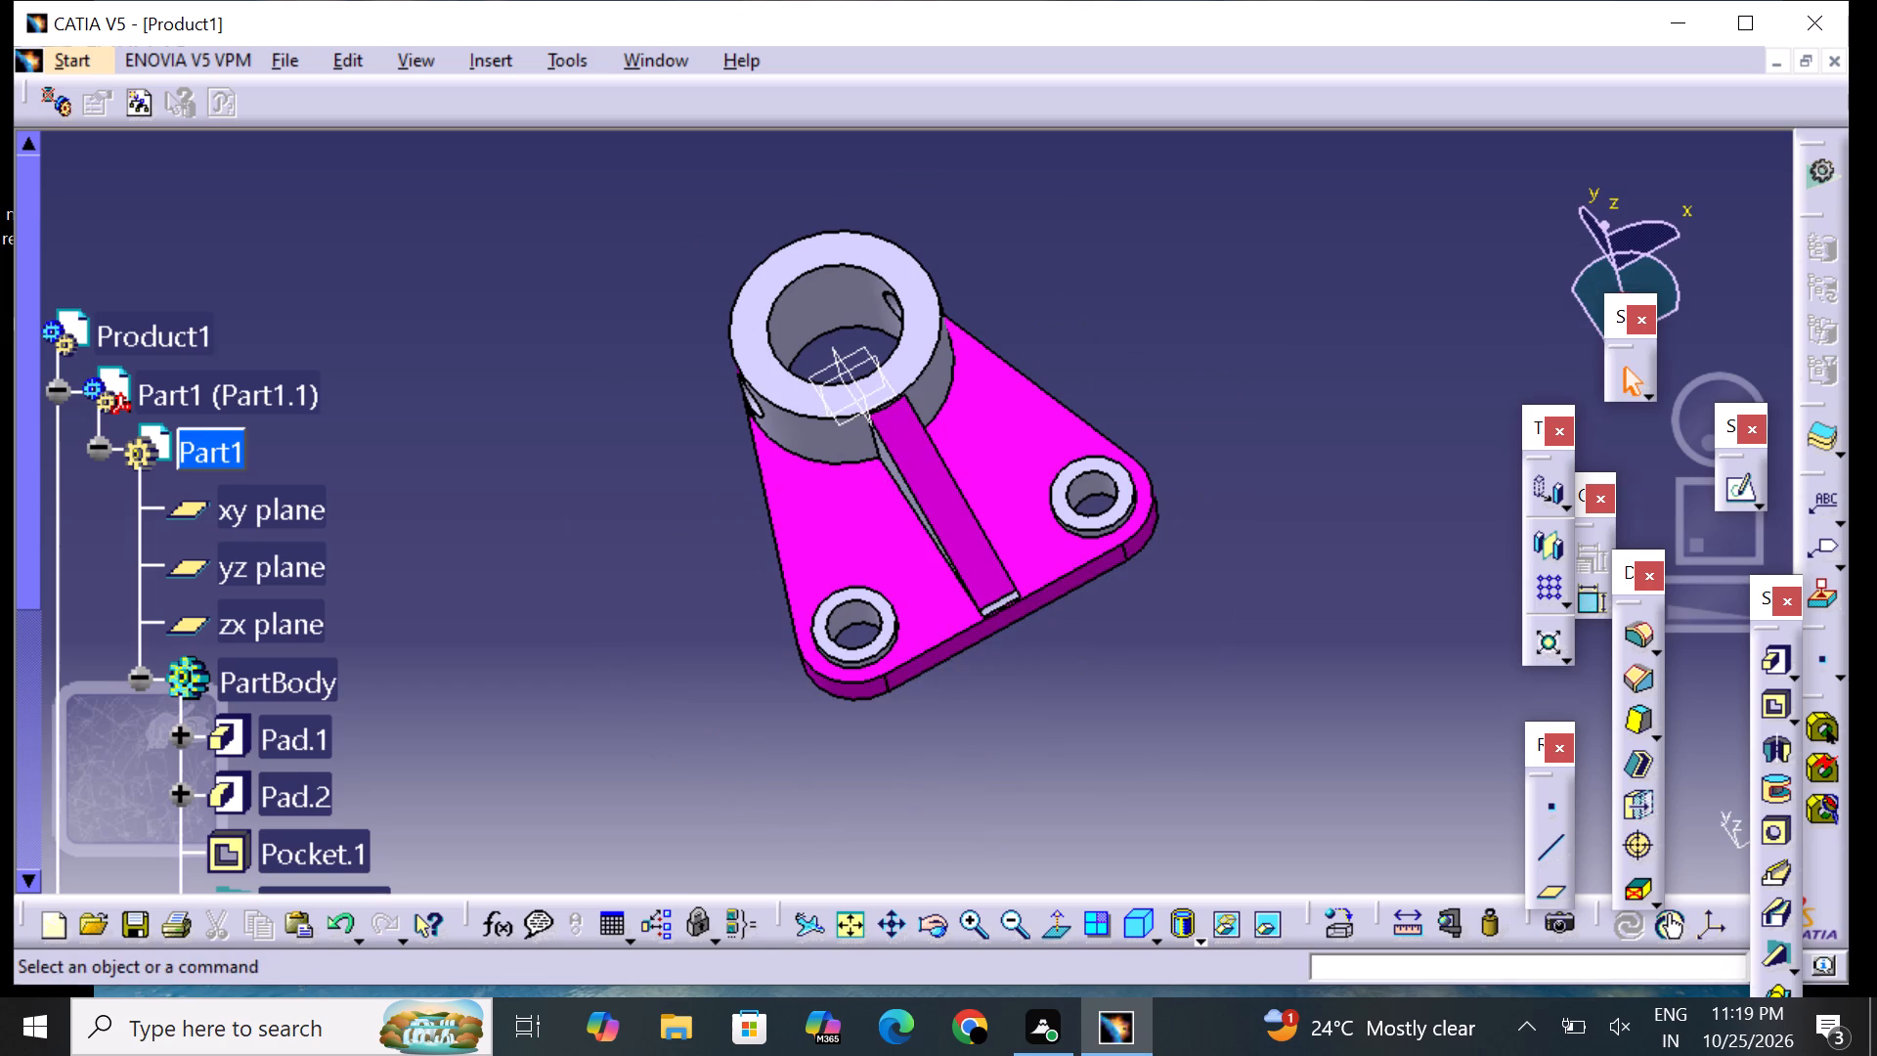
Set the fill colour of the stiffener's opposite, still uncoloured triangular side face to magenta.
middle_drag(338, 480, 577, 465)
right_drag(338, 480, 577, 465)
middle_drag(593, 499, 774, 489)
right_drag(596, 499, 774, 489)
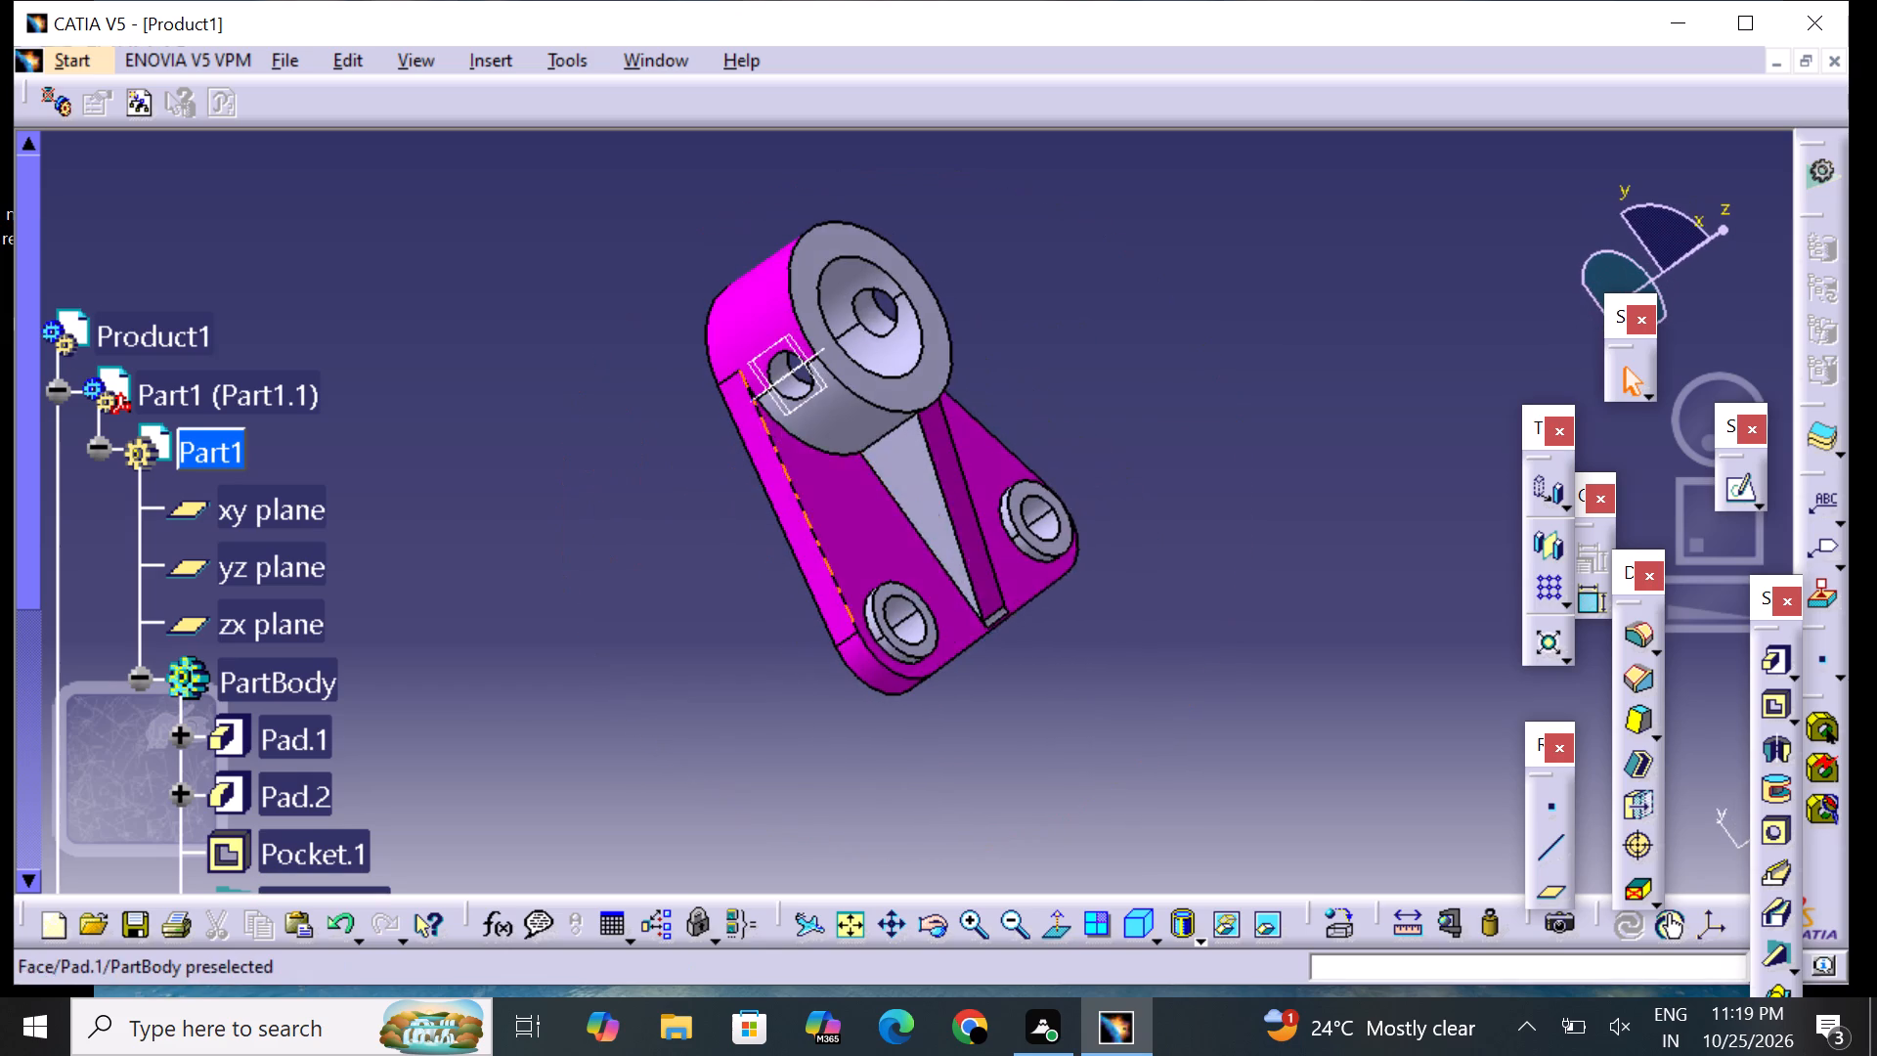
click(930, 510)
right_click(929, 509)
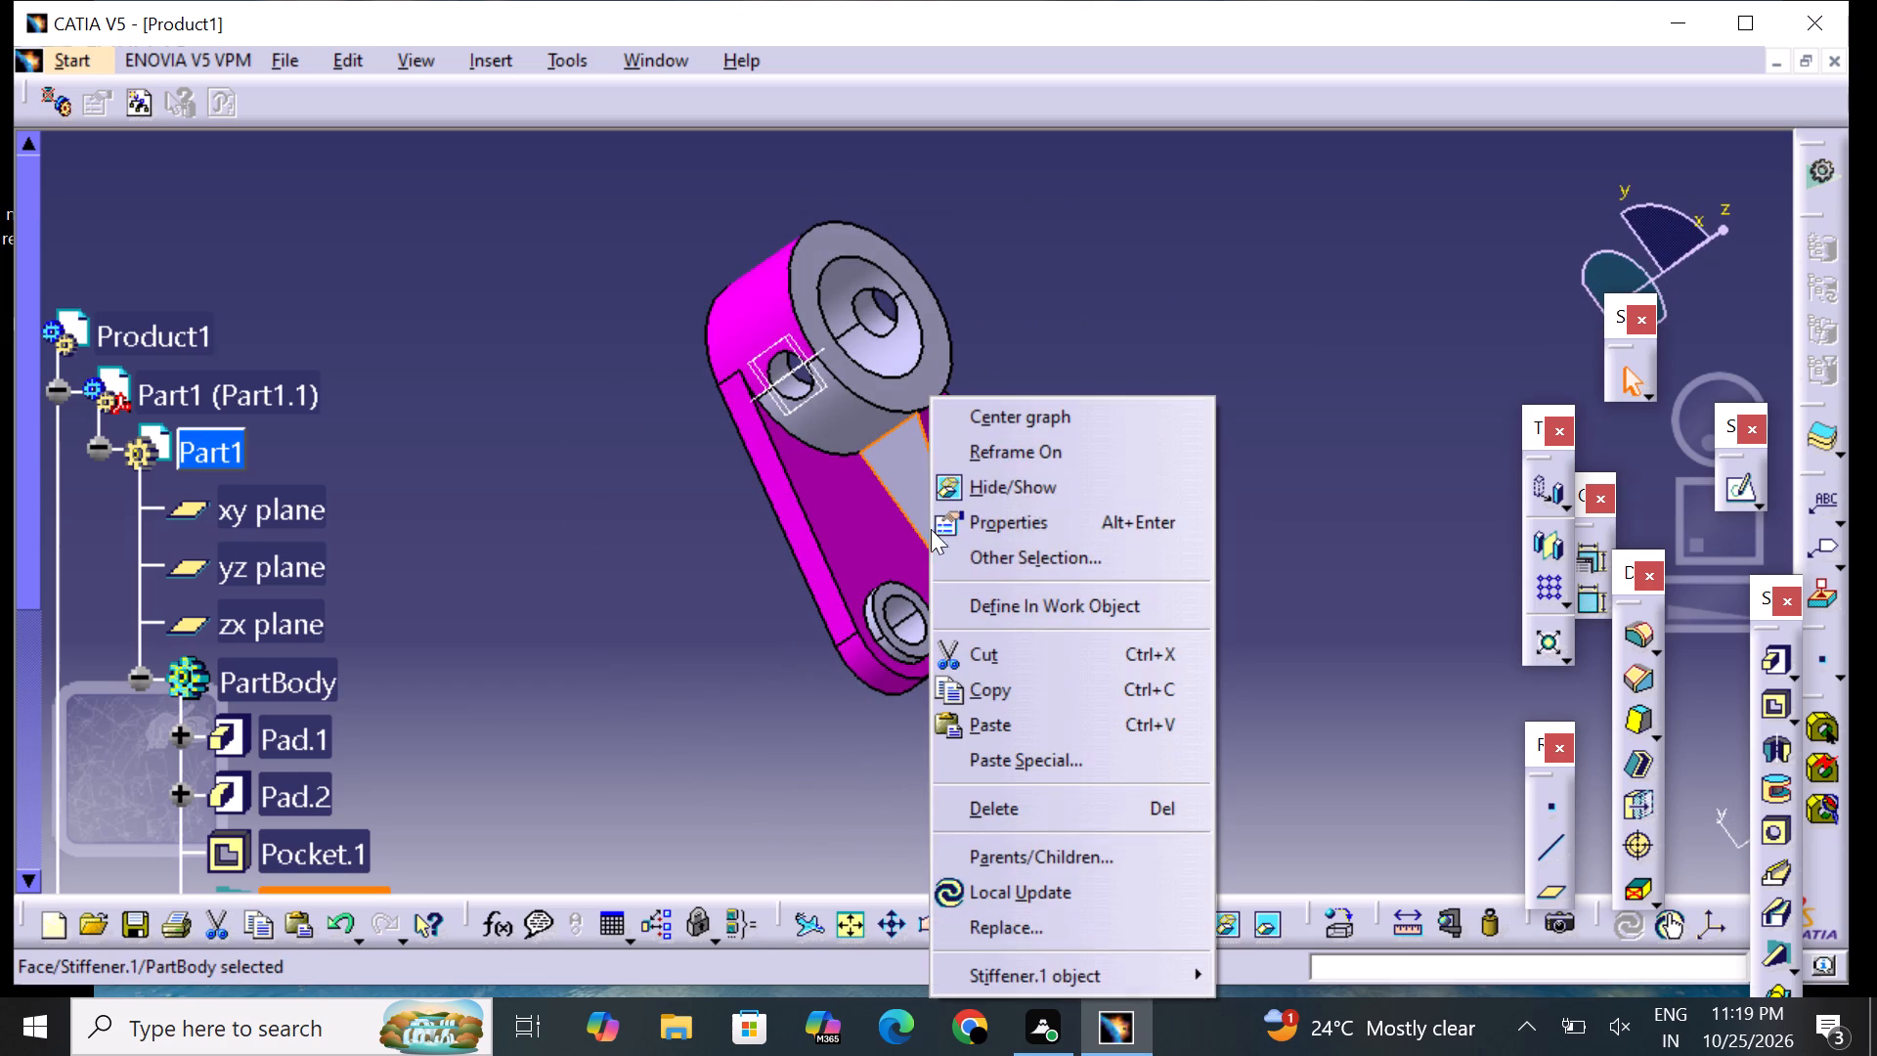
click(978, 528)
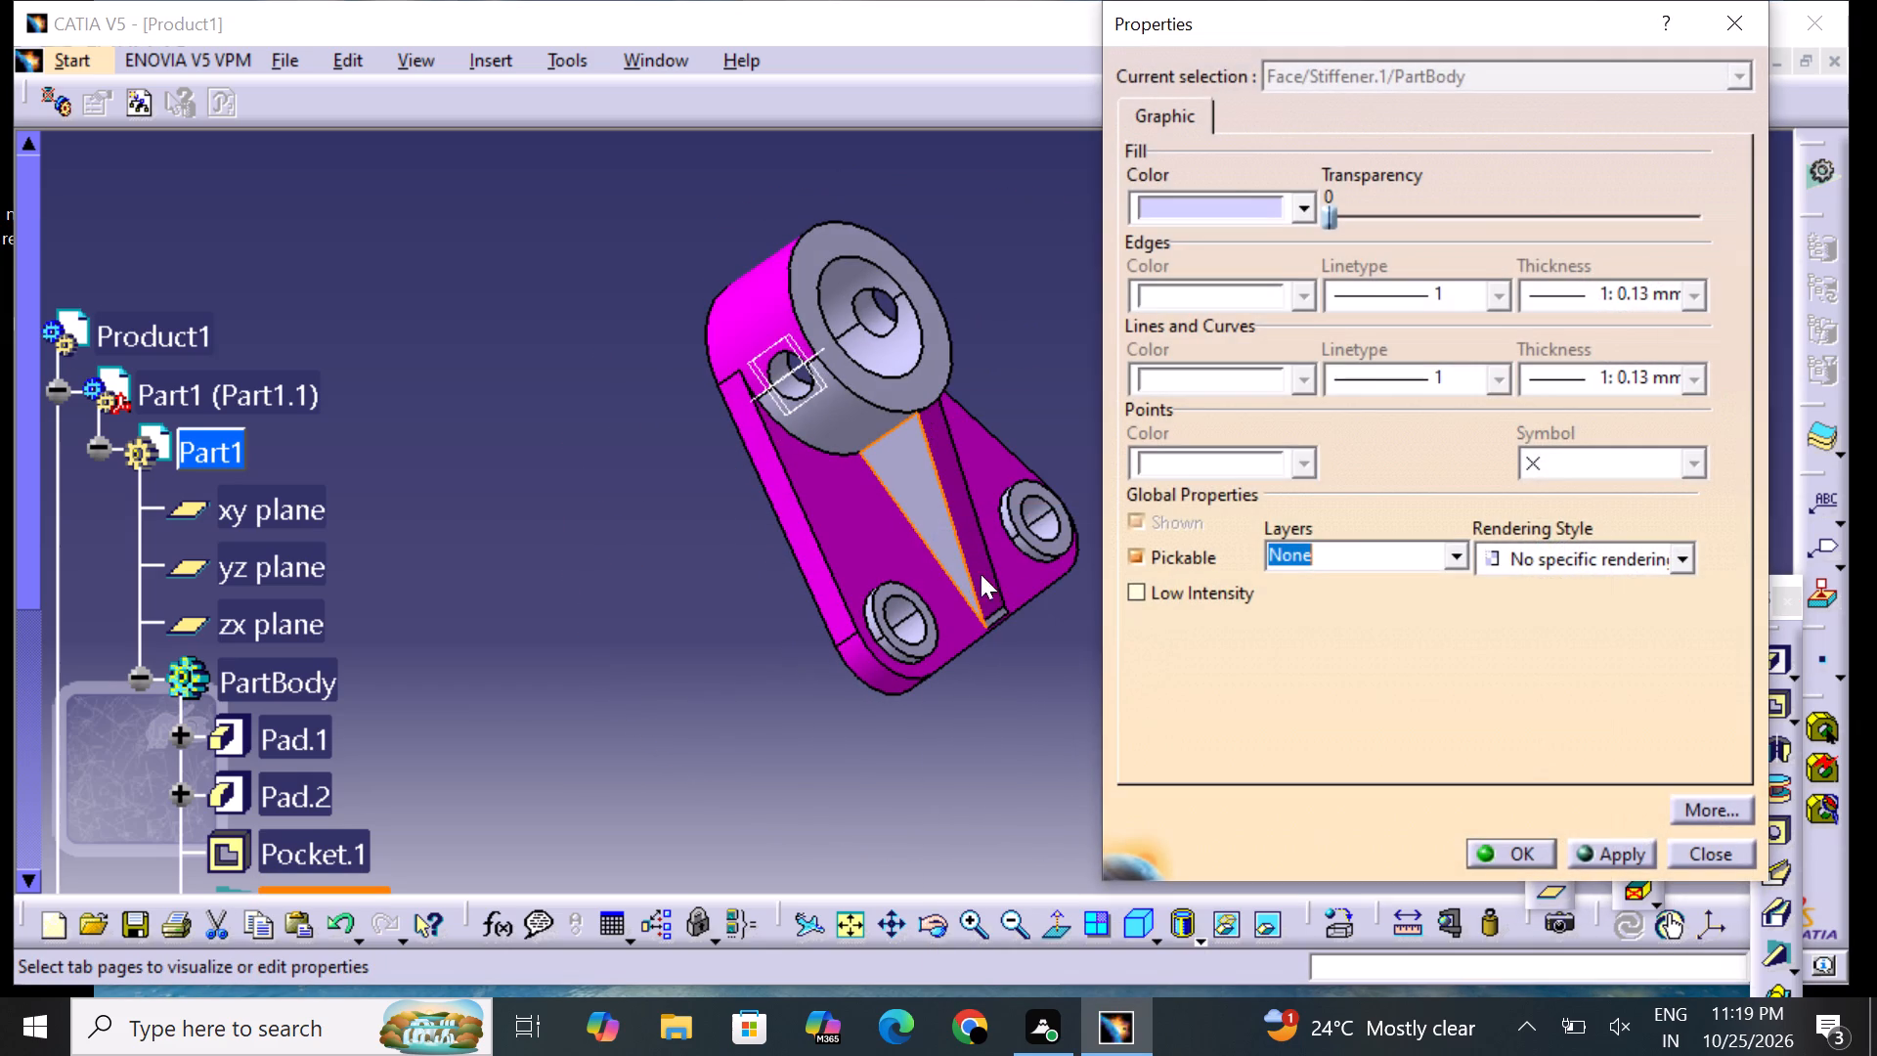
click(1230, 207)
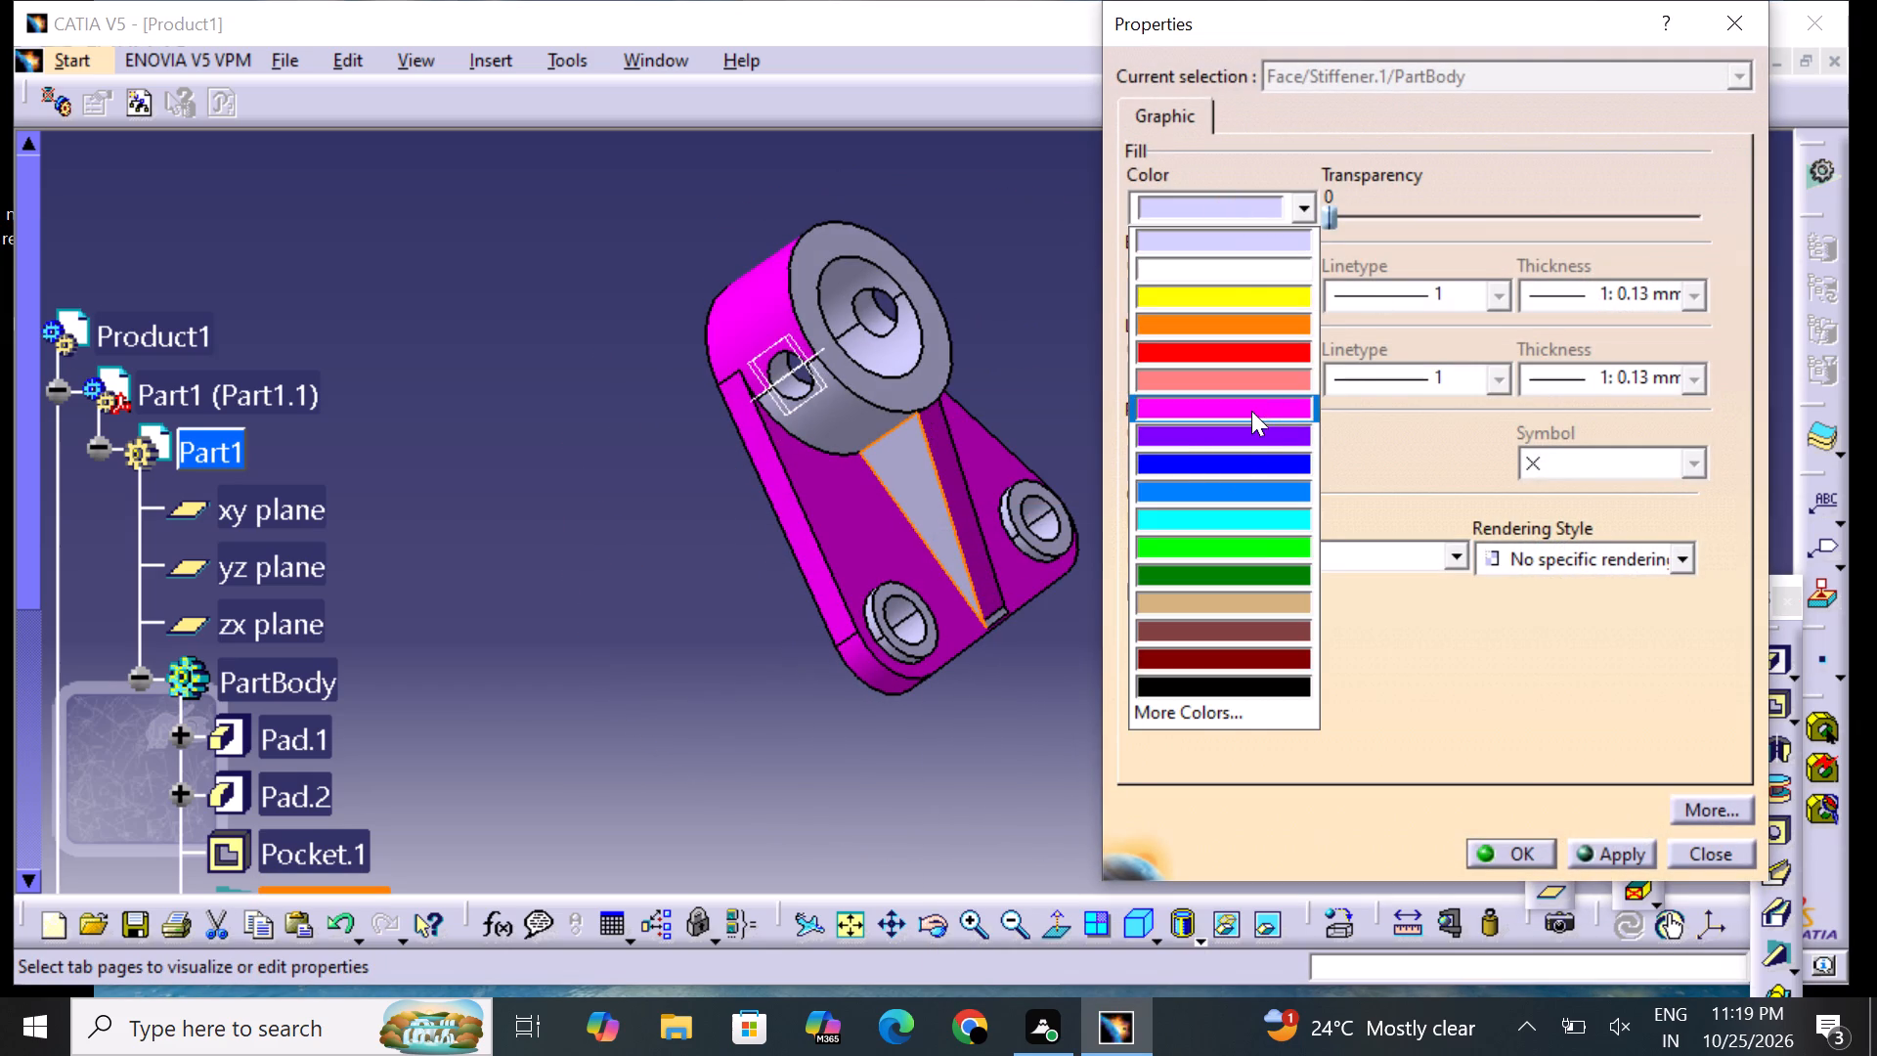
click(1251, 411)
click(1520, 855)
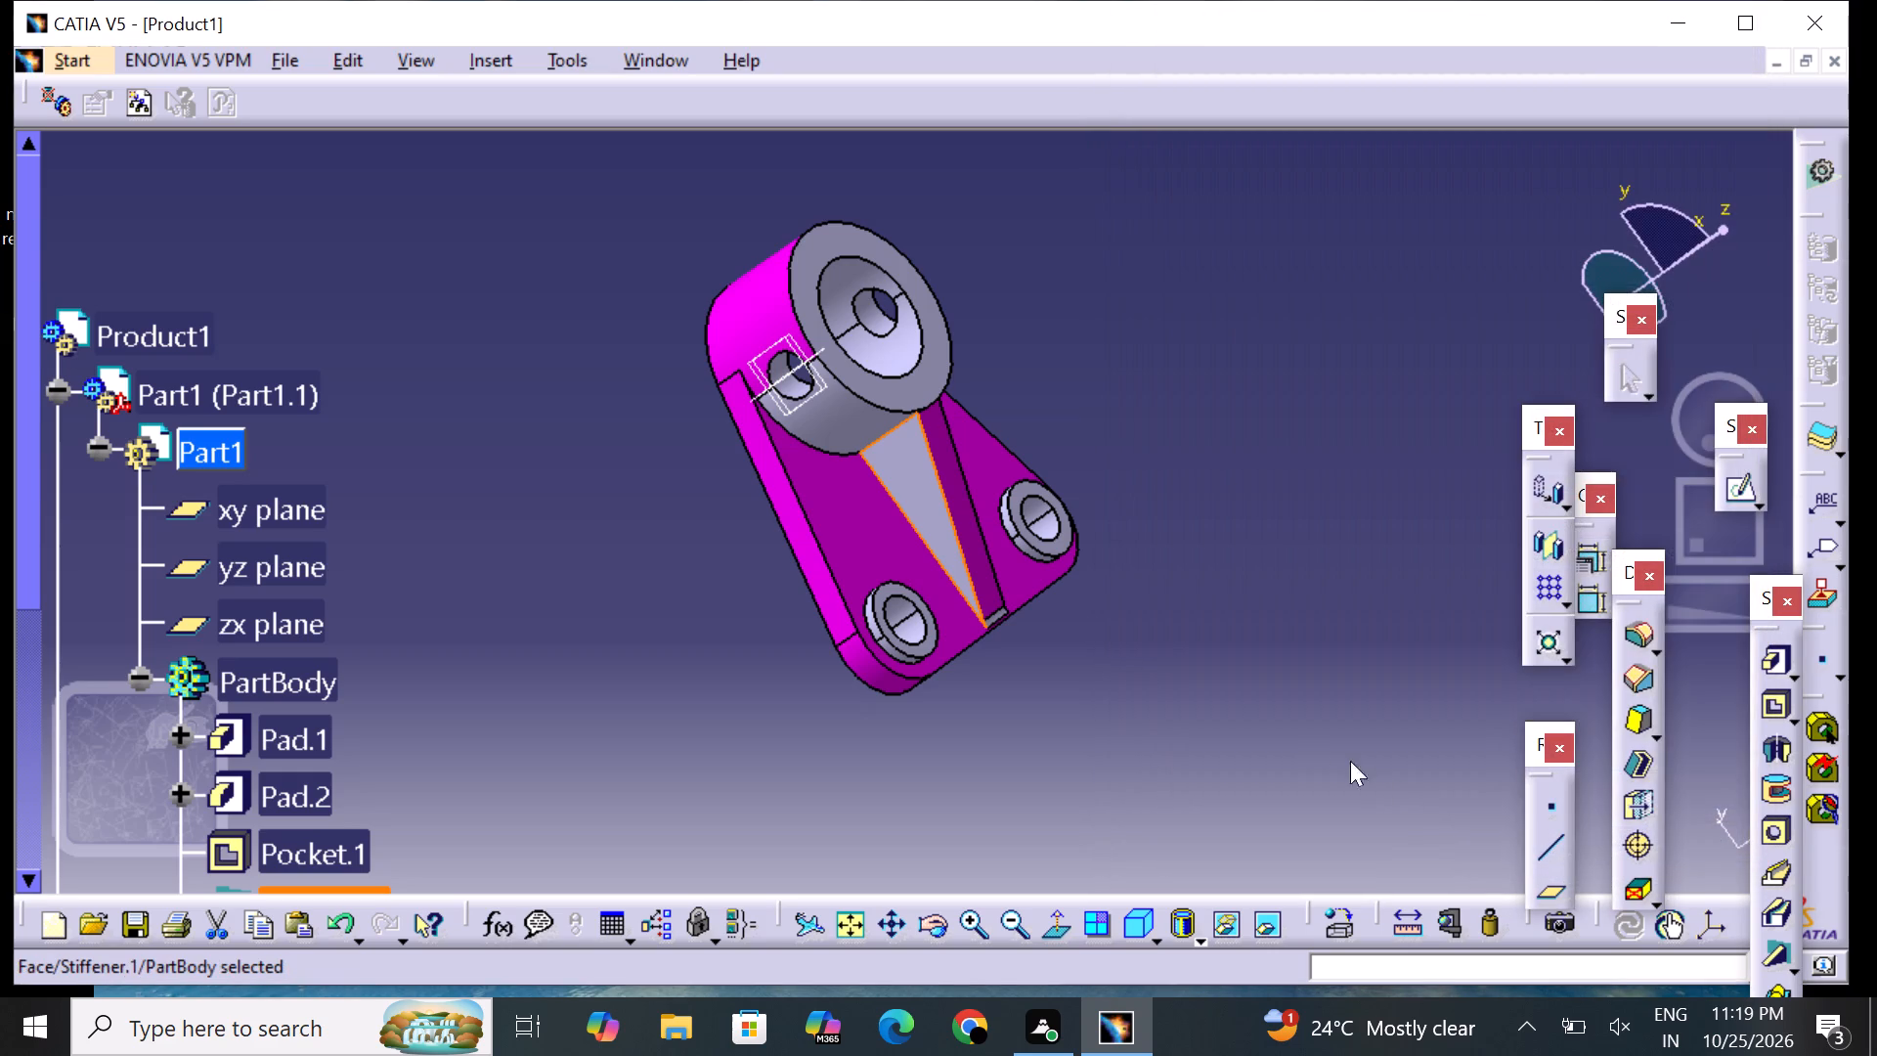
click(1229, 711)
Set the fill colour of the edge fillet EdgeFillet.1, at the stiffener's low end, to magenta.
middle_click(1287, 715)
right_drag(1288, 715, 1071, 656)
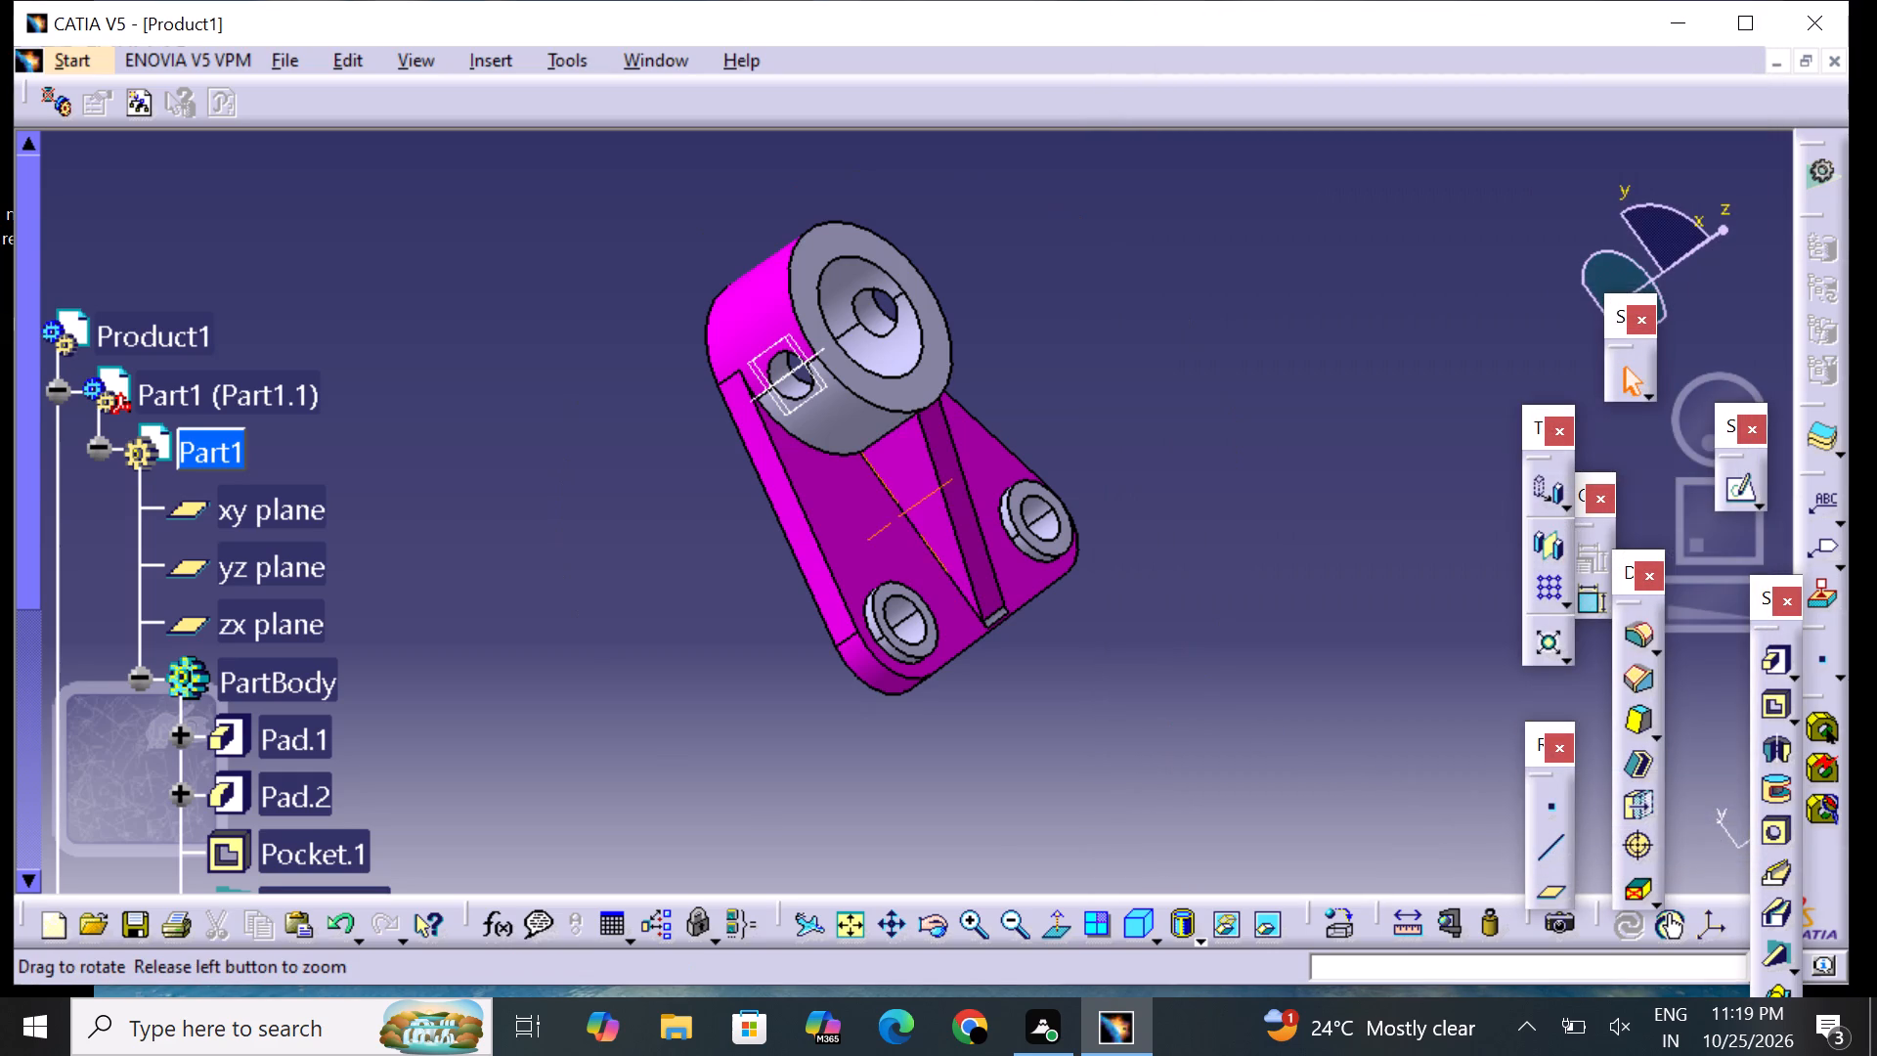
middle_click(1200, 627)
right_drag(1200, 627, 982, 576)
middle_drag(1215, 518, 984, 465)
right_drag(1215, 518, 984, 465)
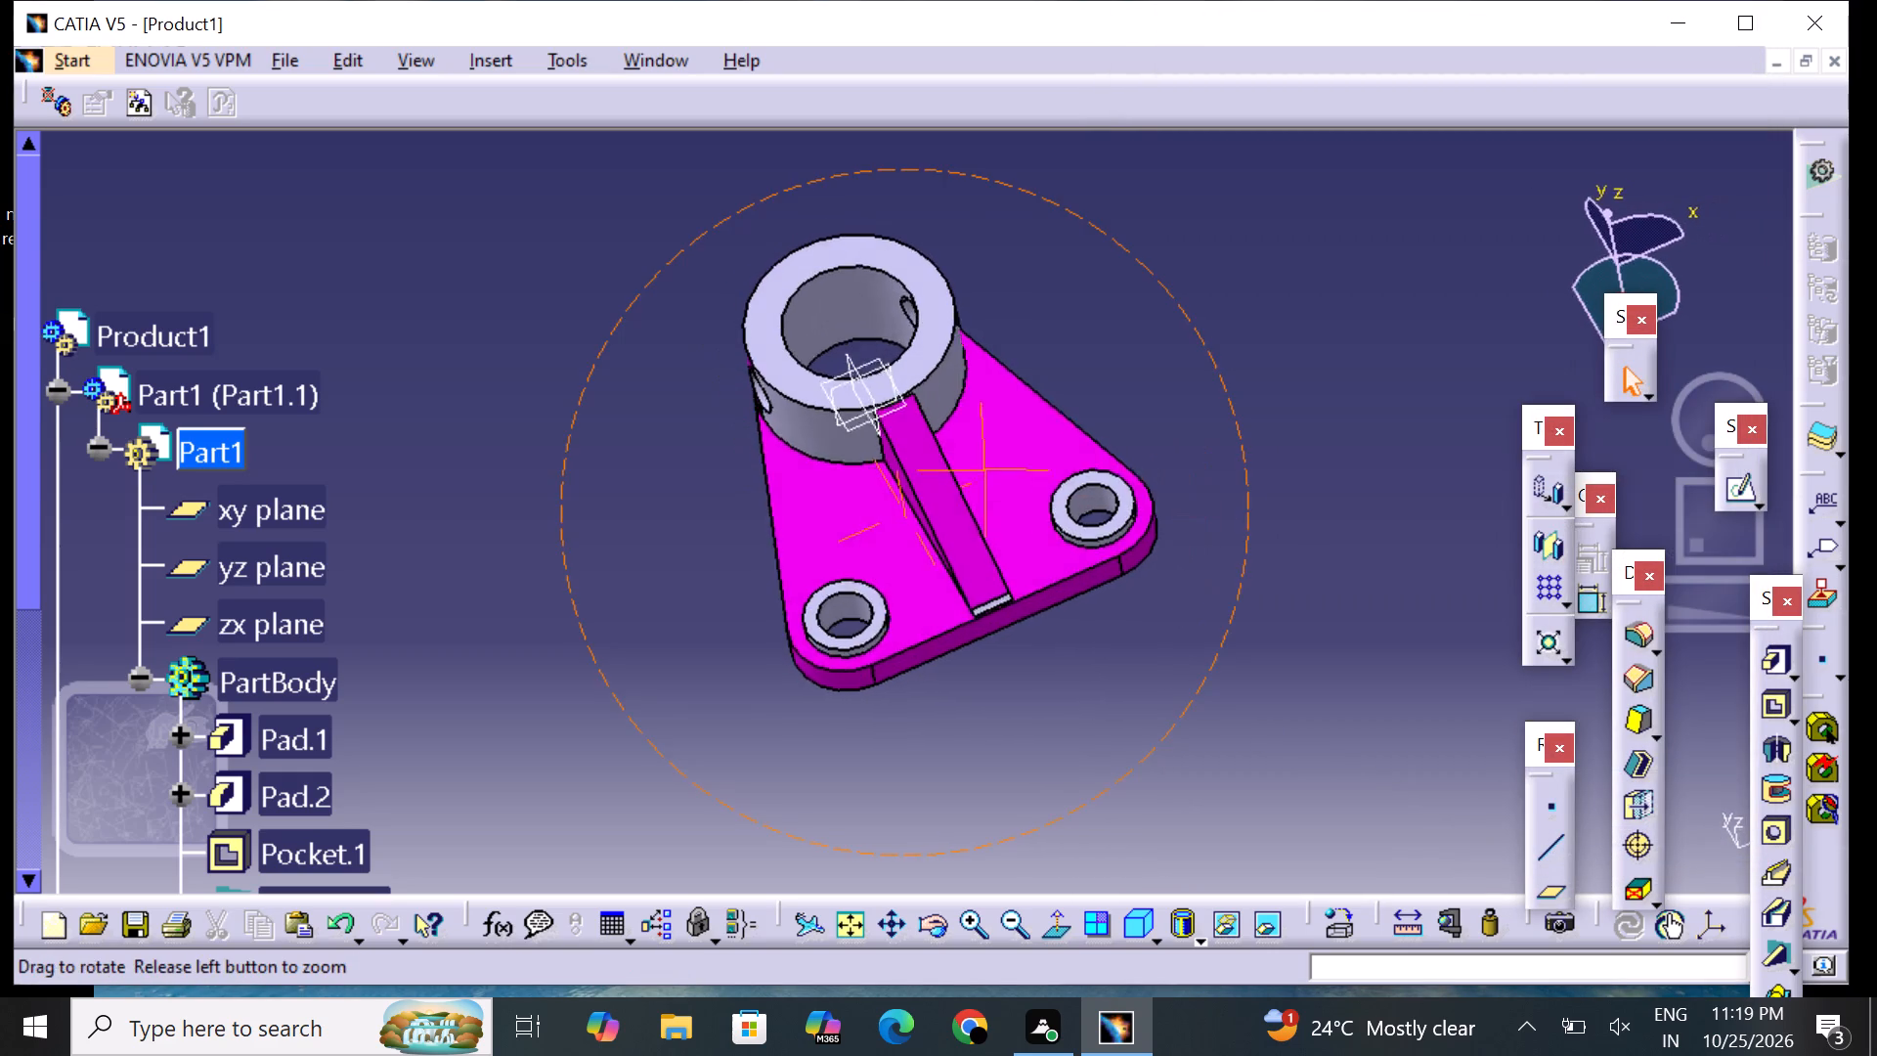
middle_drag(984, 465, 984, 462)
right_drag(984, 465, 985, 441)
middle_drag(730, 716, 805, 549)
right_drag(730, 715, 801, 554)
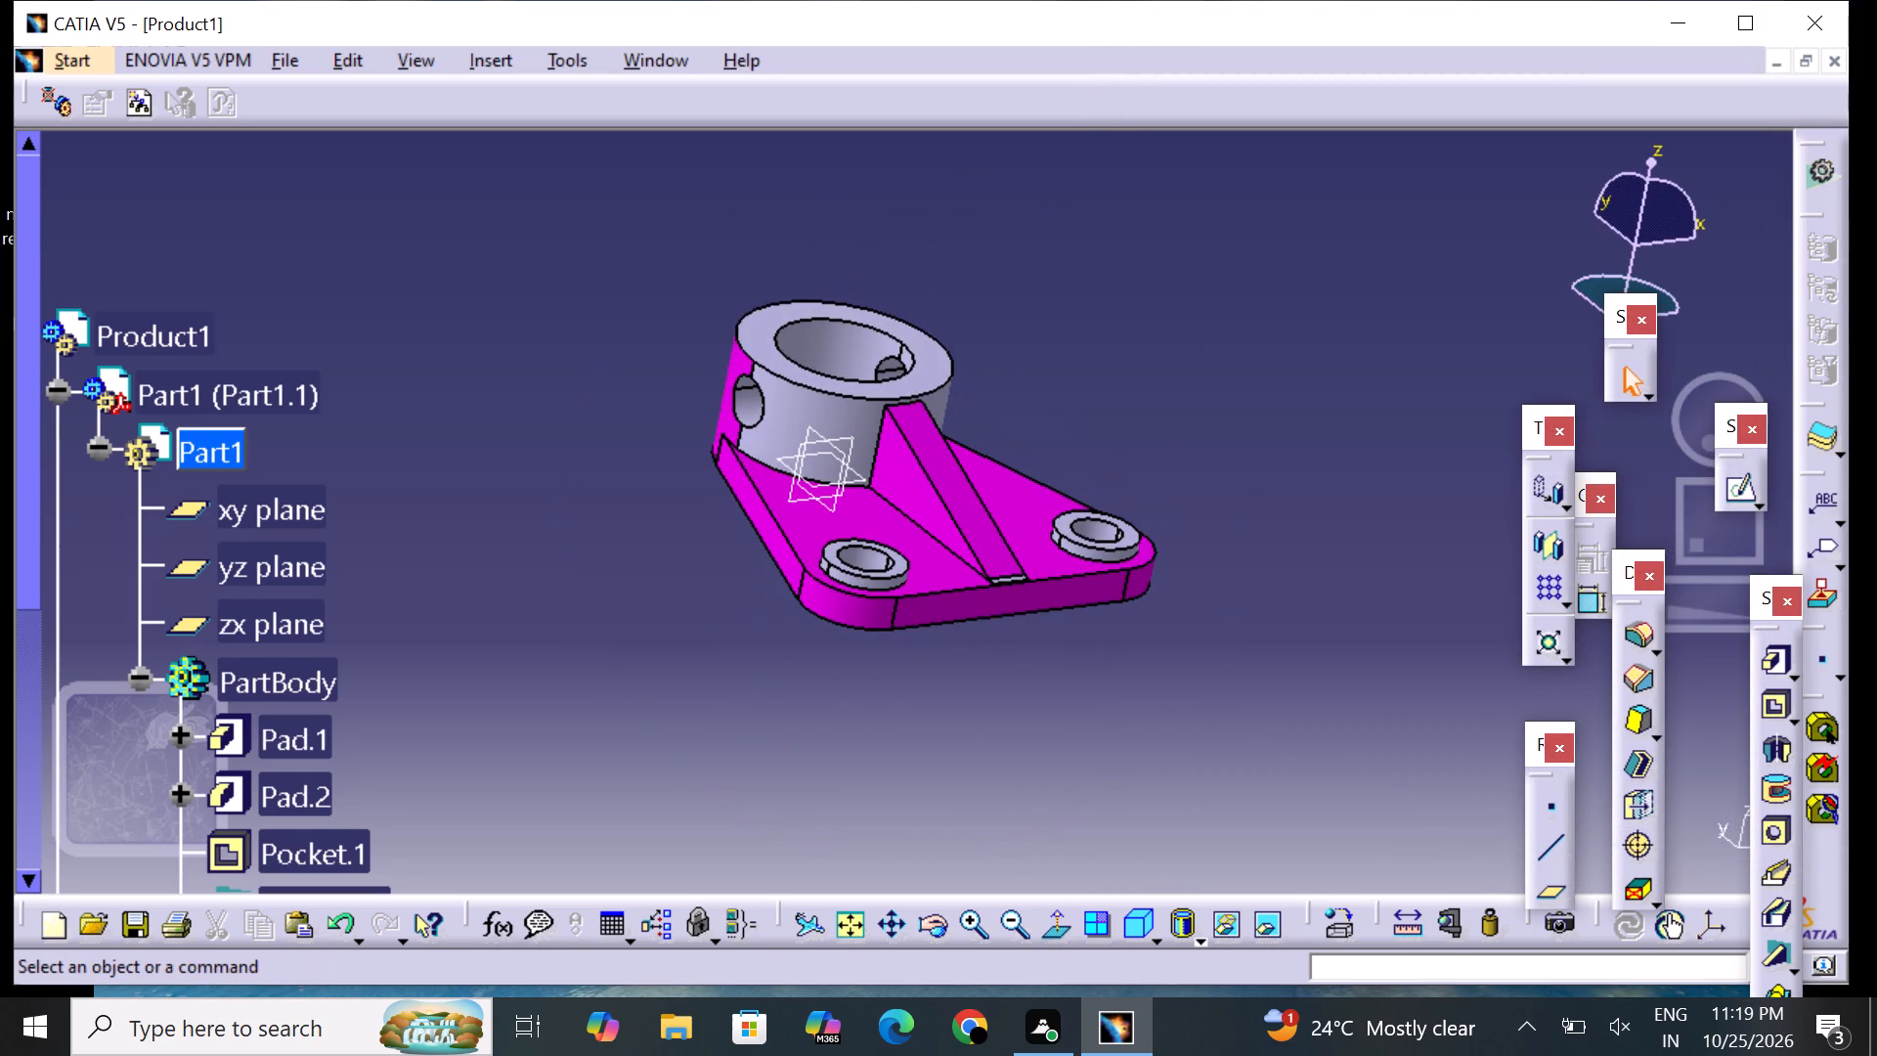
click(1016, 570)
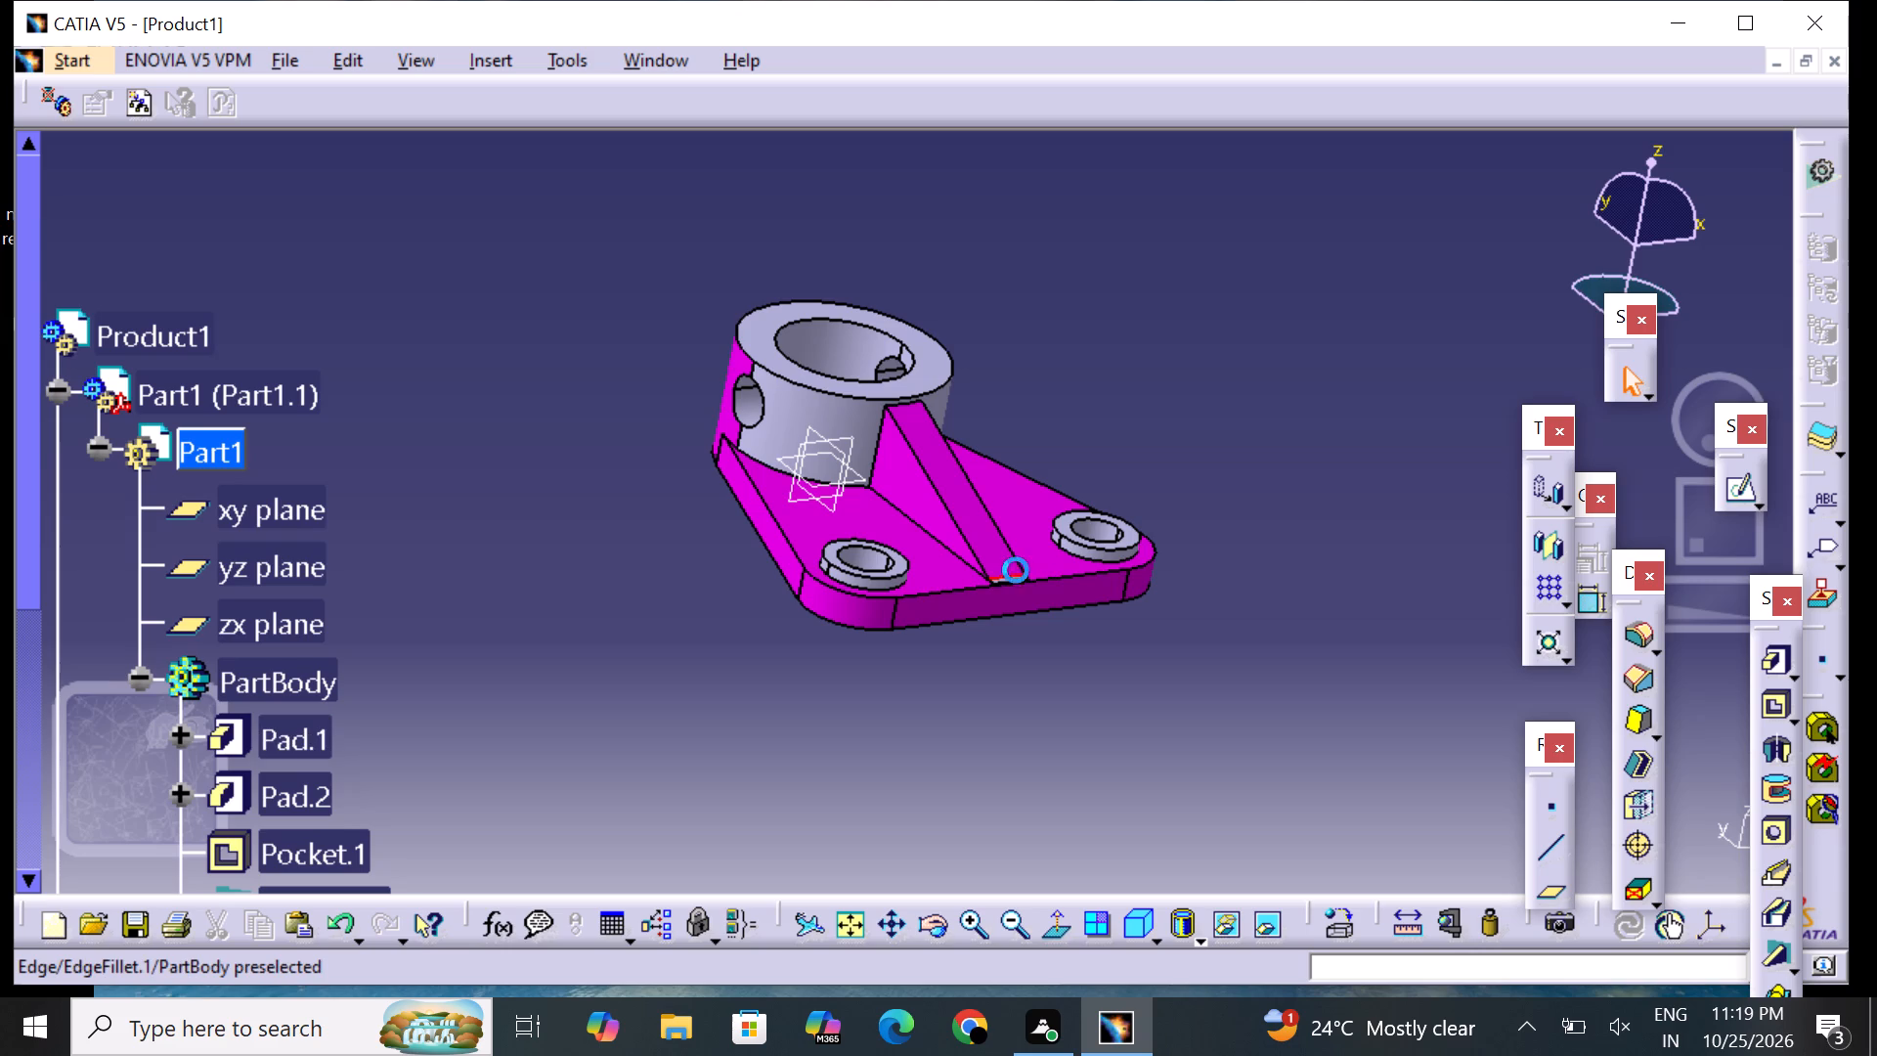
right_click(1013, 574)
click(1138, 524)
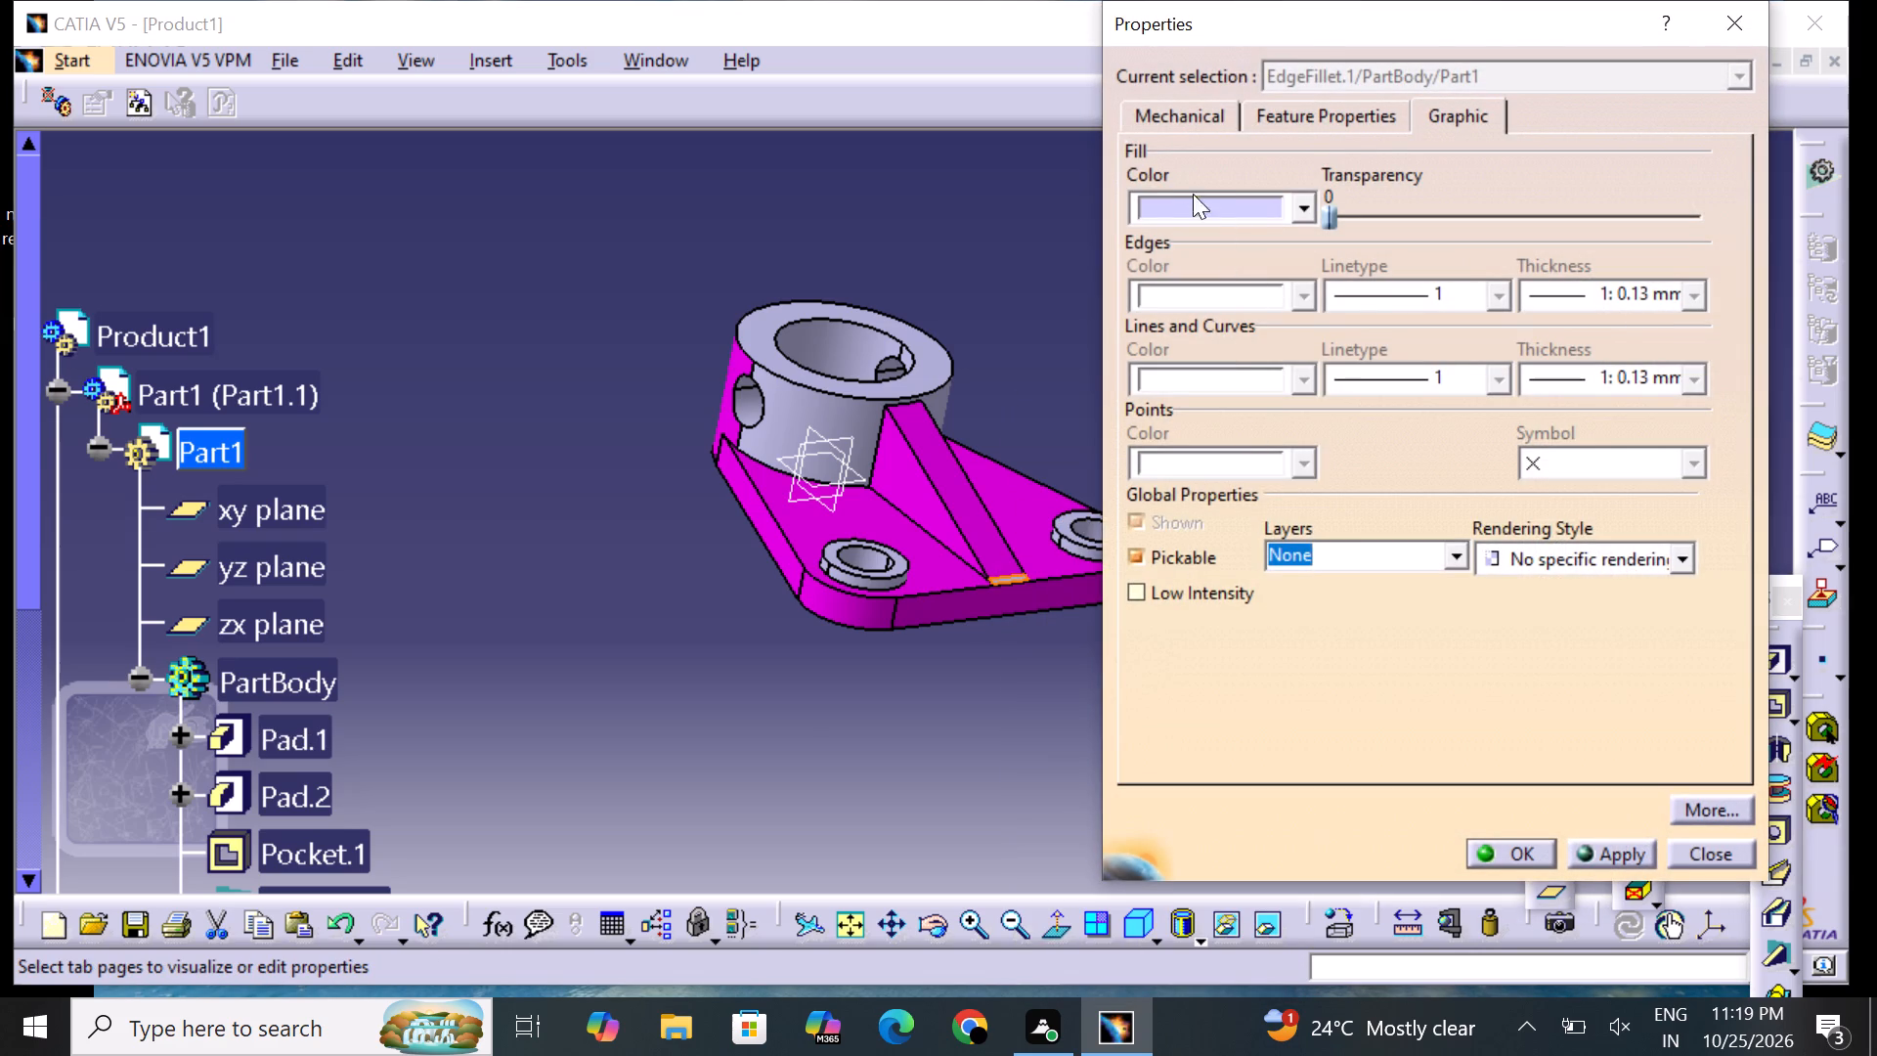
click(1202, 210)
click(1214, 402)
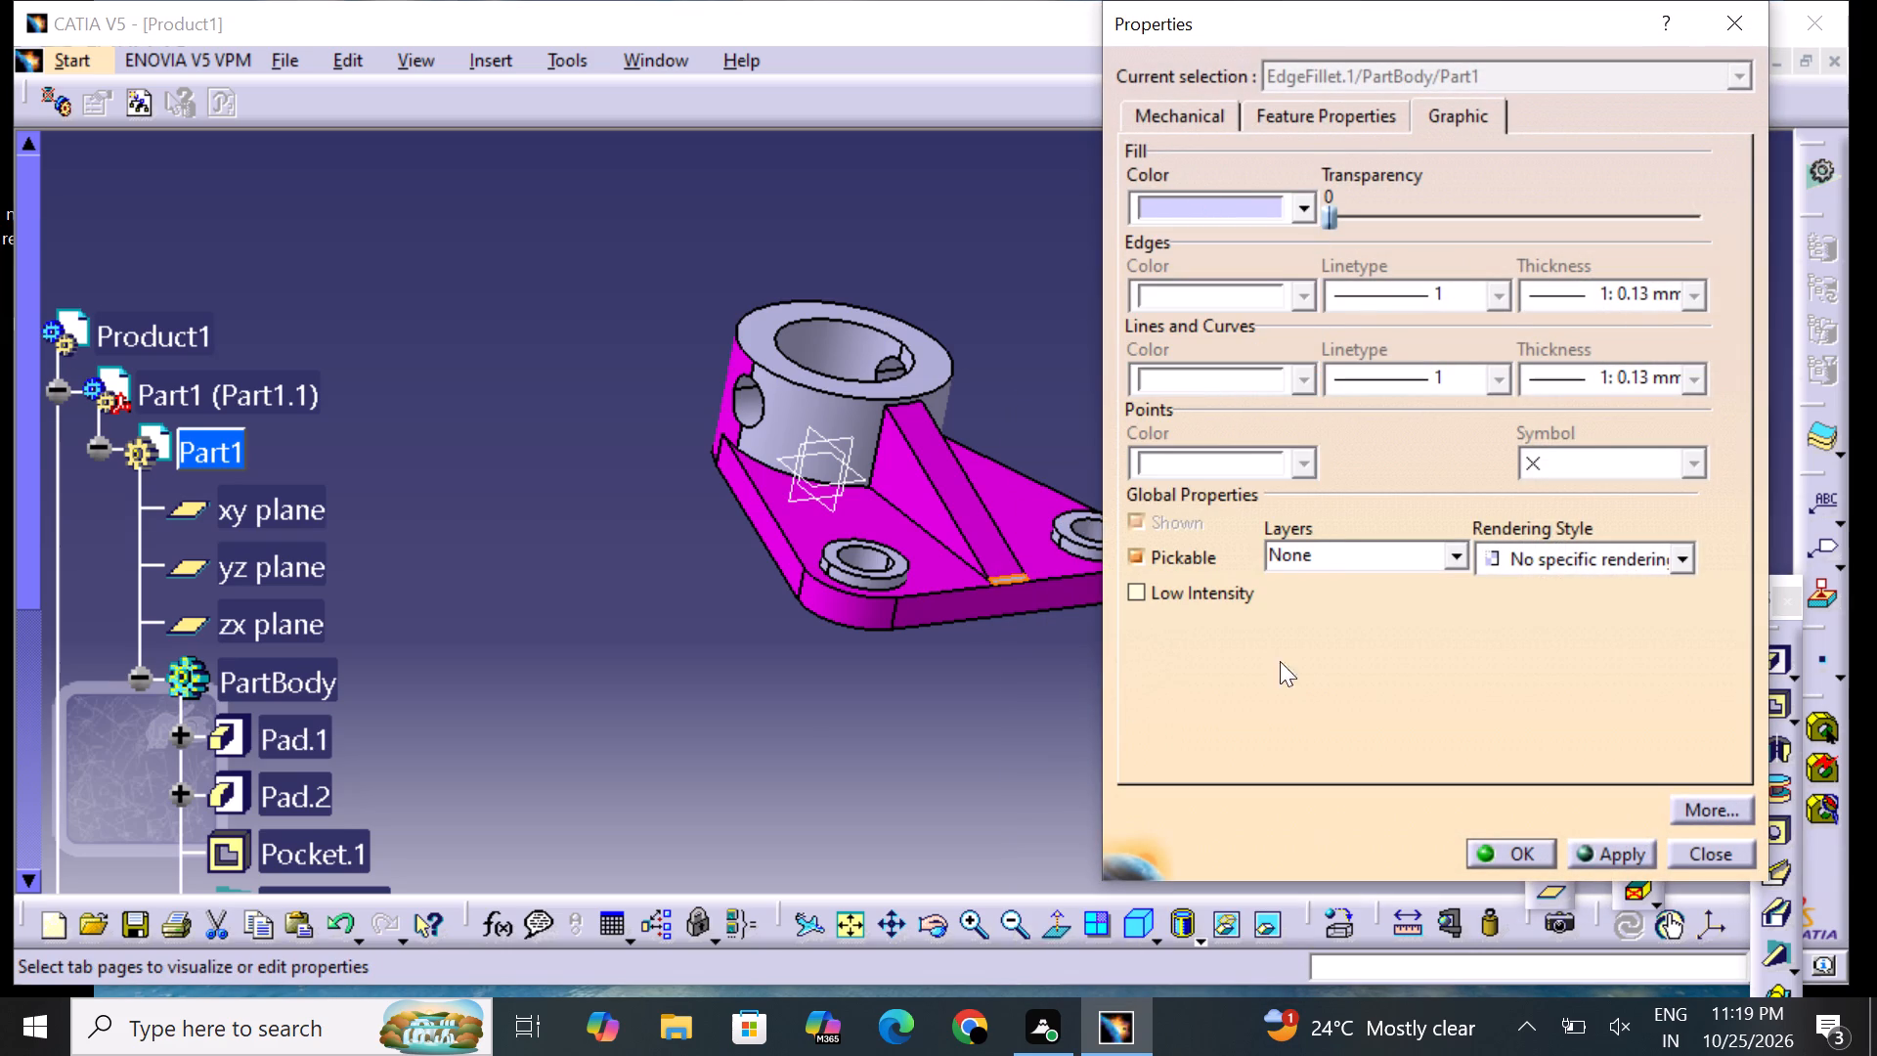
click(1506, 847)
click(1063, 707)
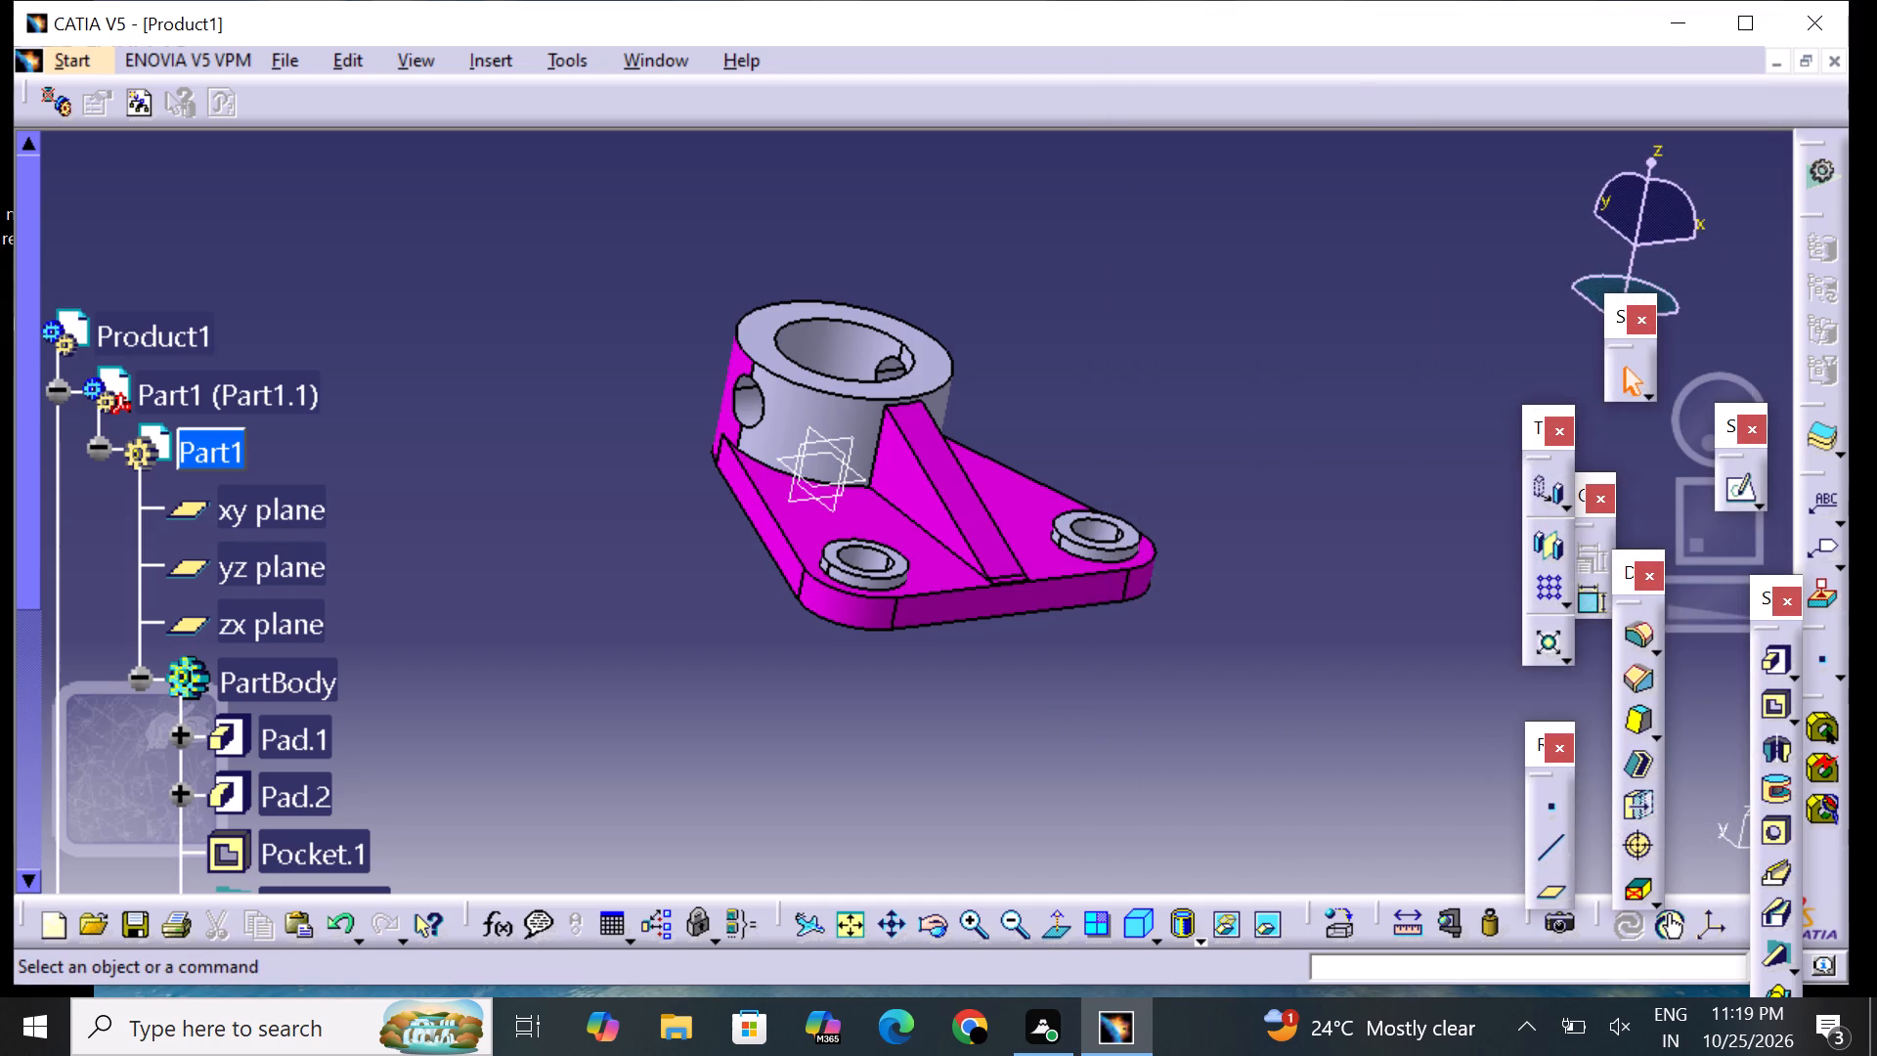
Set the fill colour of the two small ring bosses, feature Pad.3, to magenta.
middle_drag(627, 490, 683, 752)
right_drag(628, 490, 683, 752)
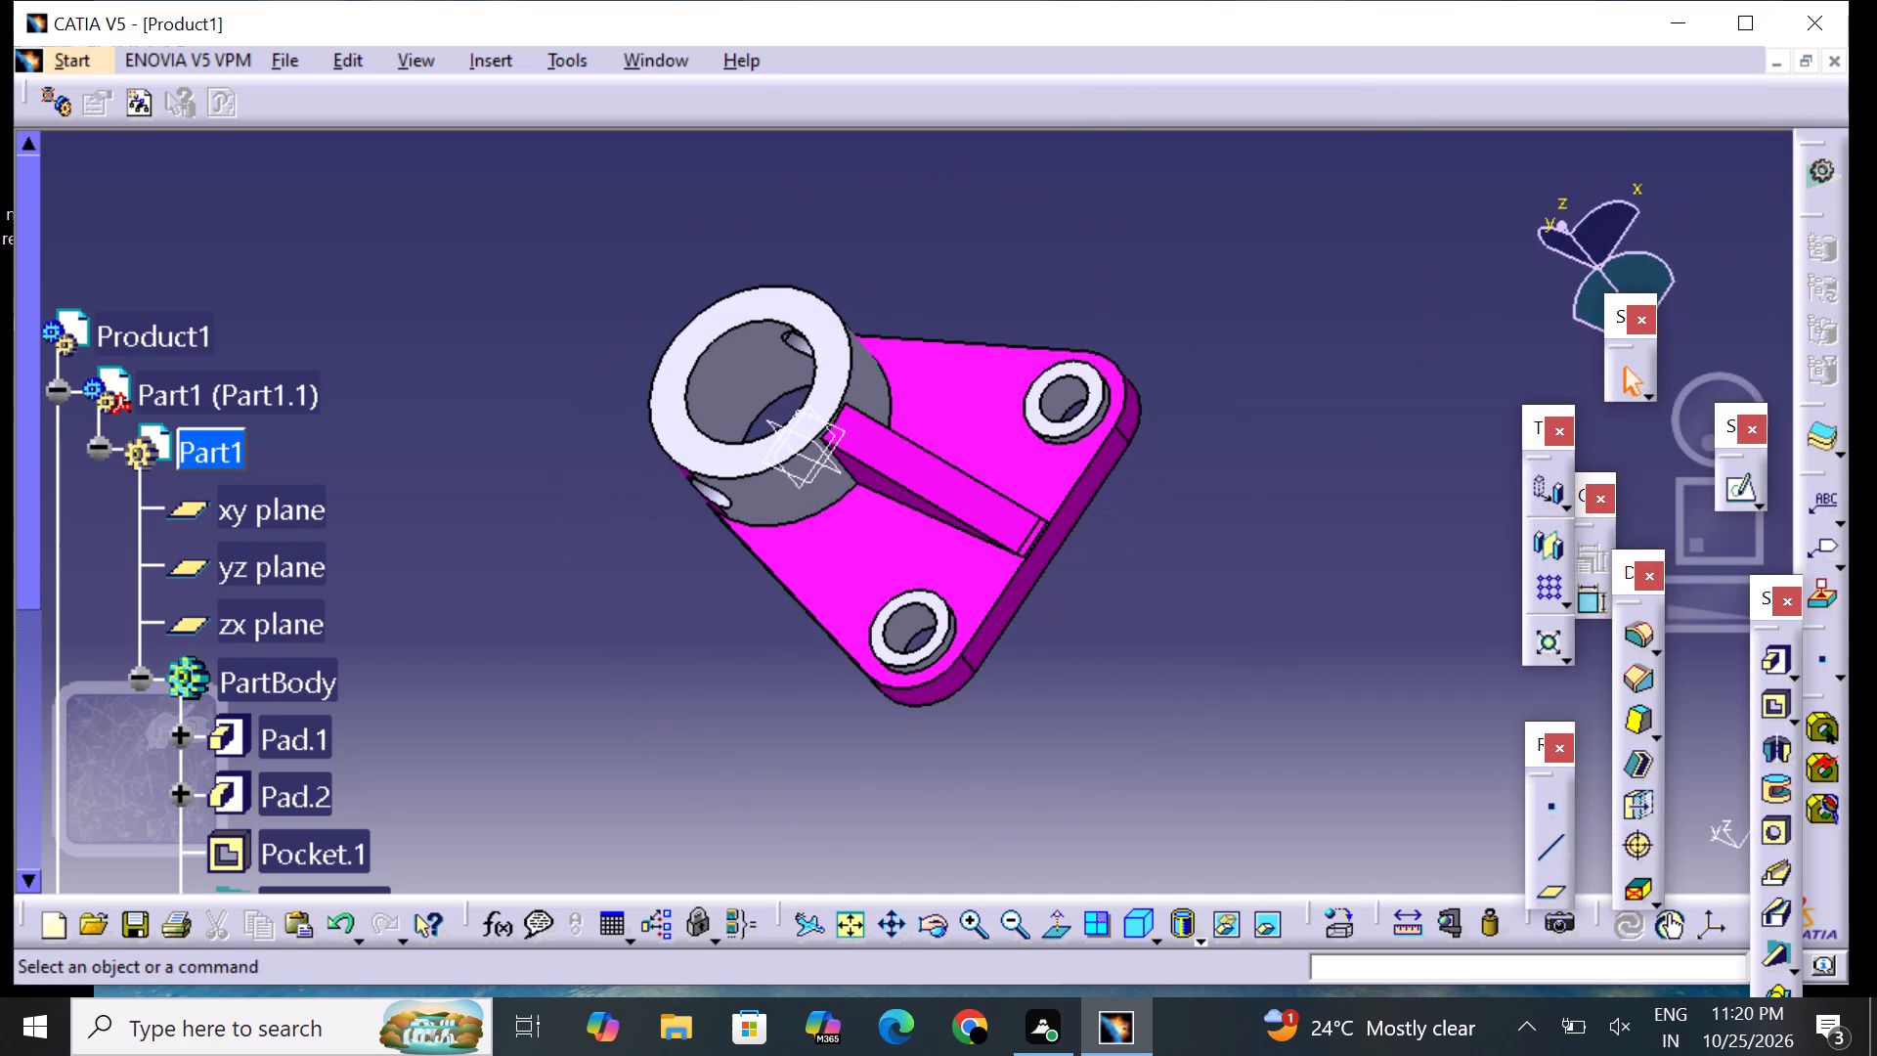
click(946, 641)
right_click(946, 641)
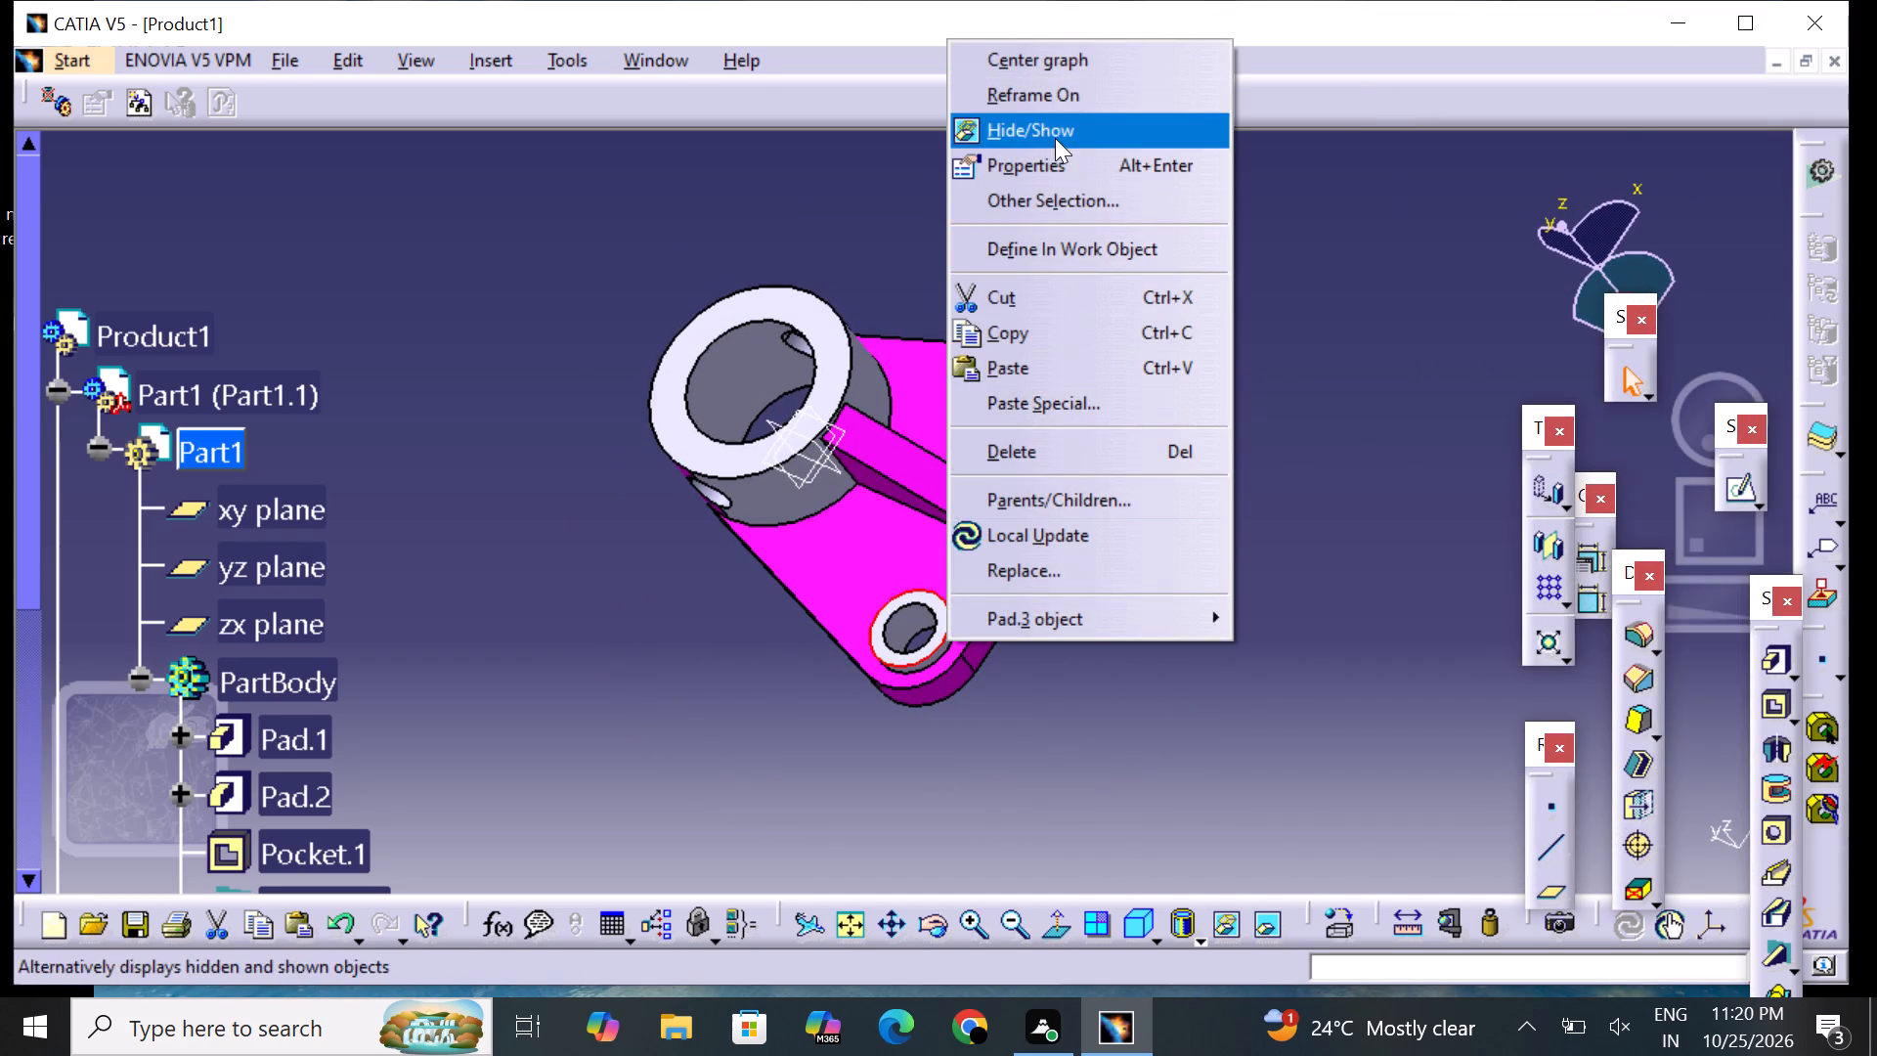
drag(1055, 138, 1055, 150)
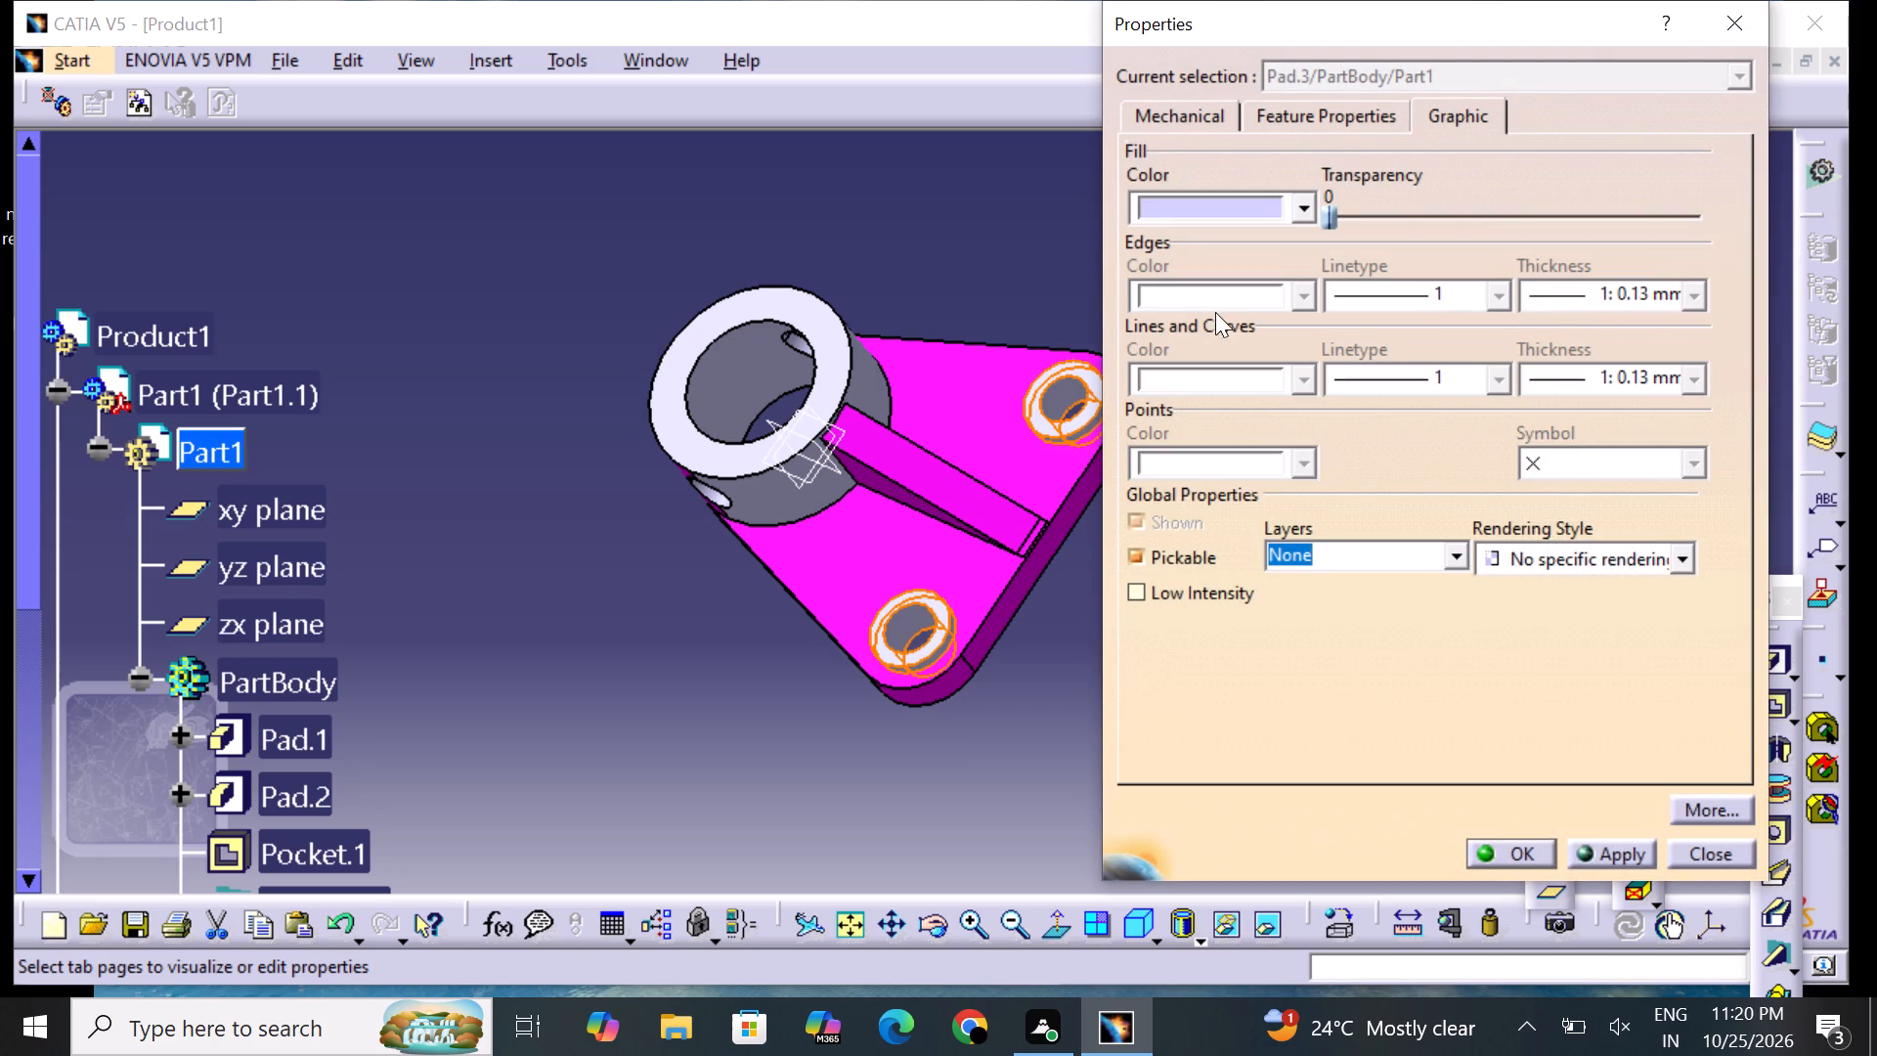
click(1226, 209)
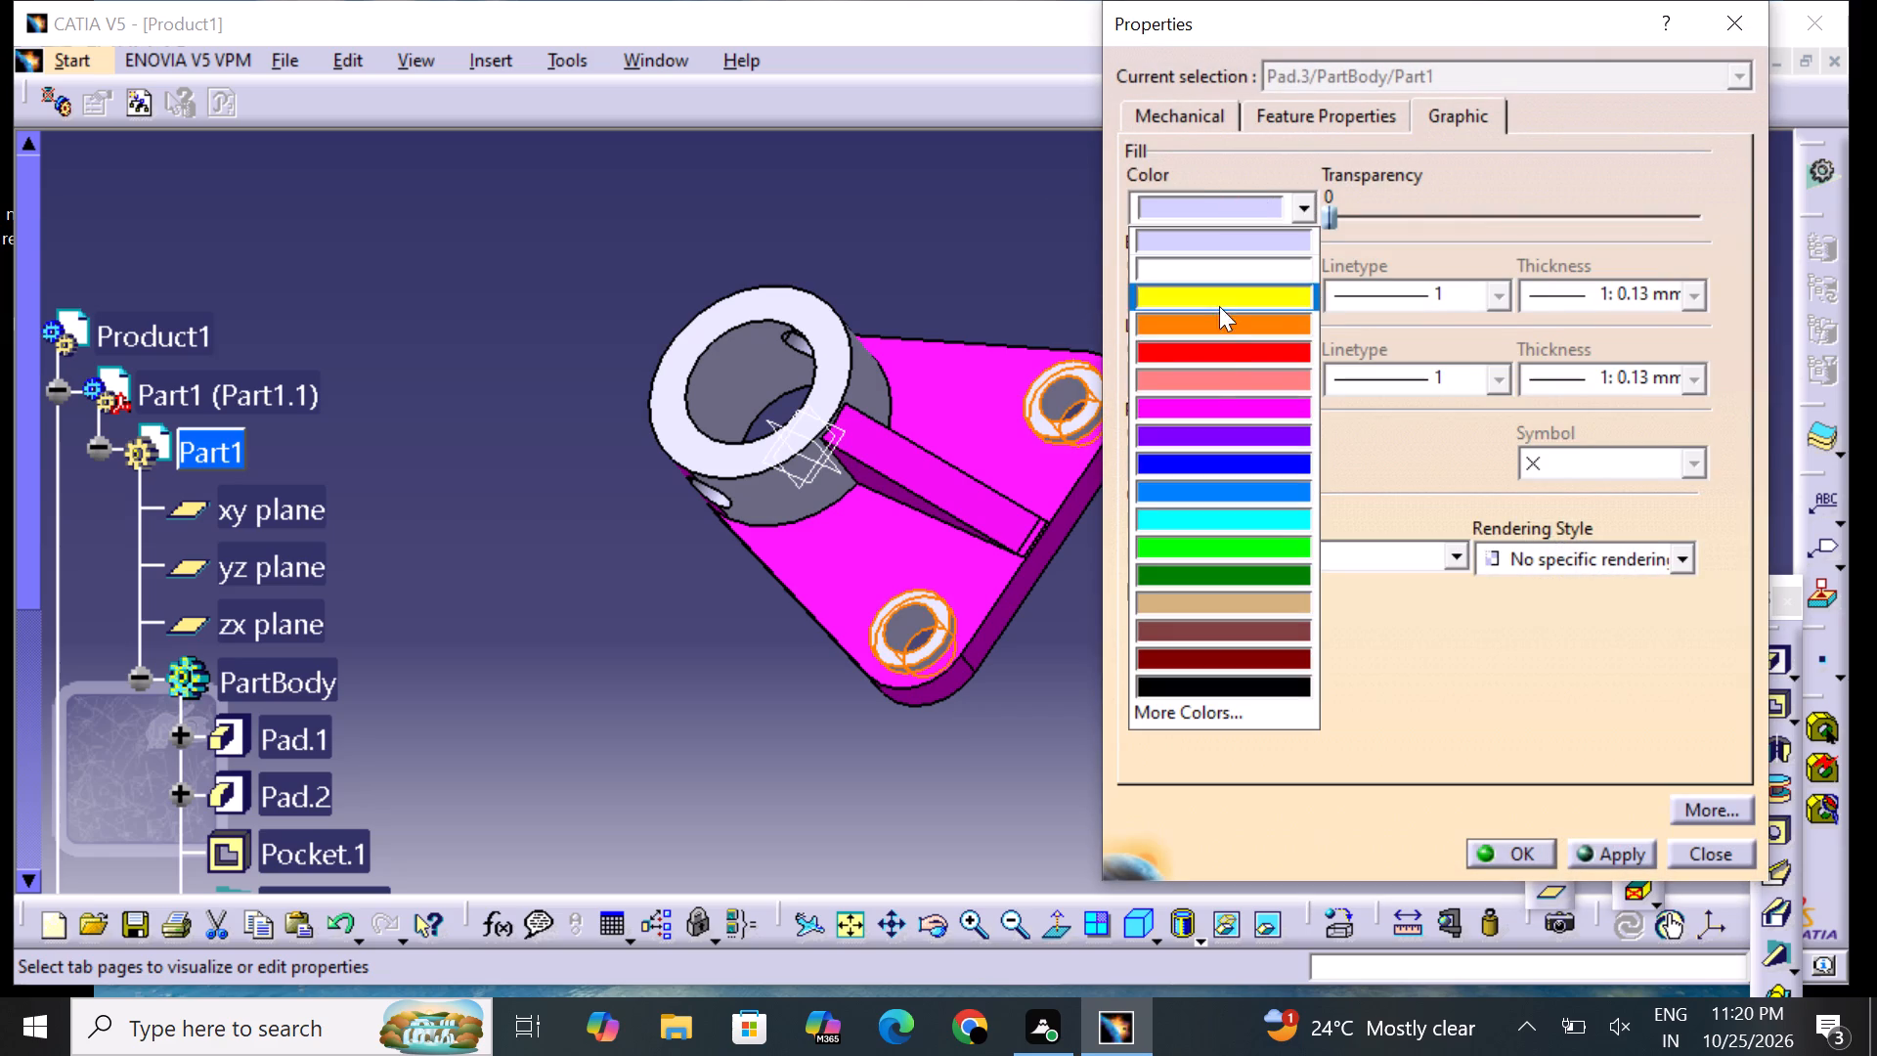
click(1216, 398)
click(1510, 852)
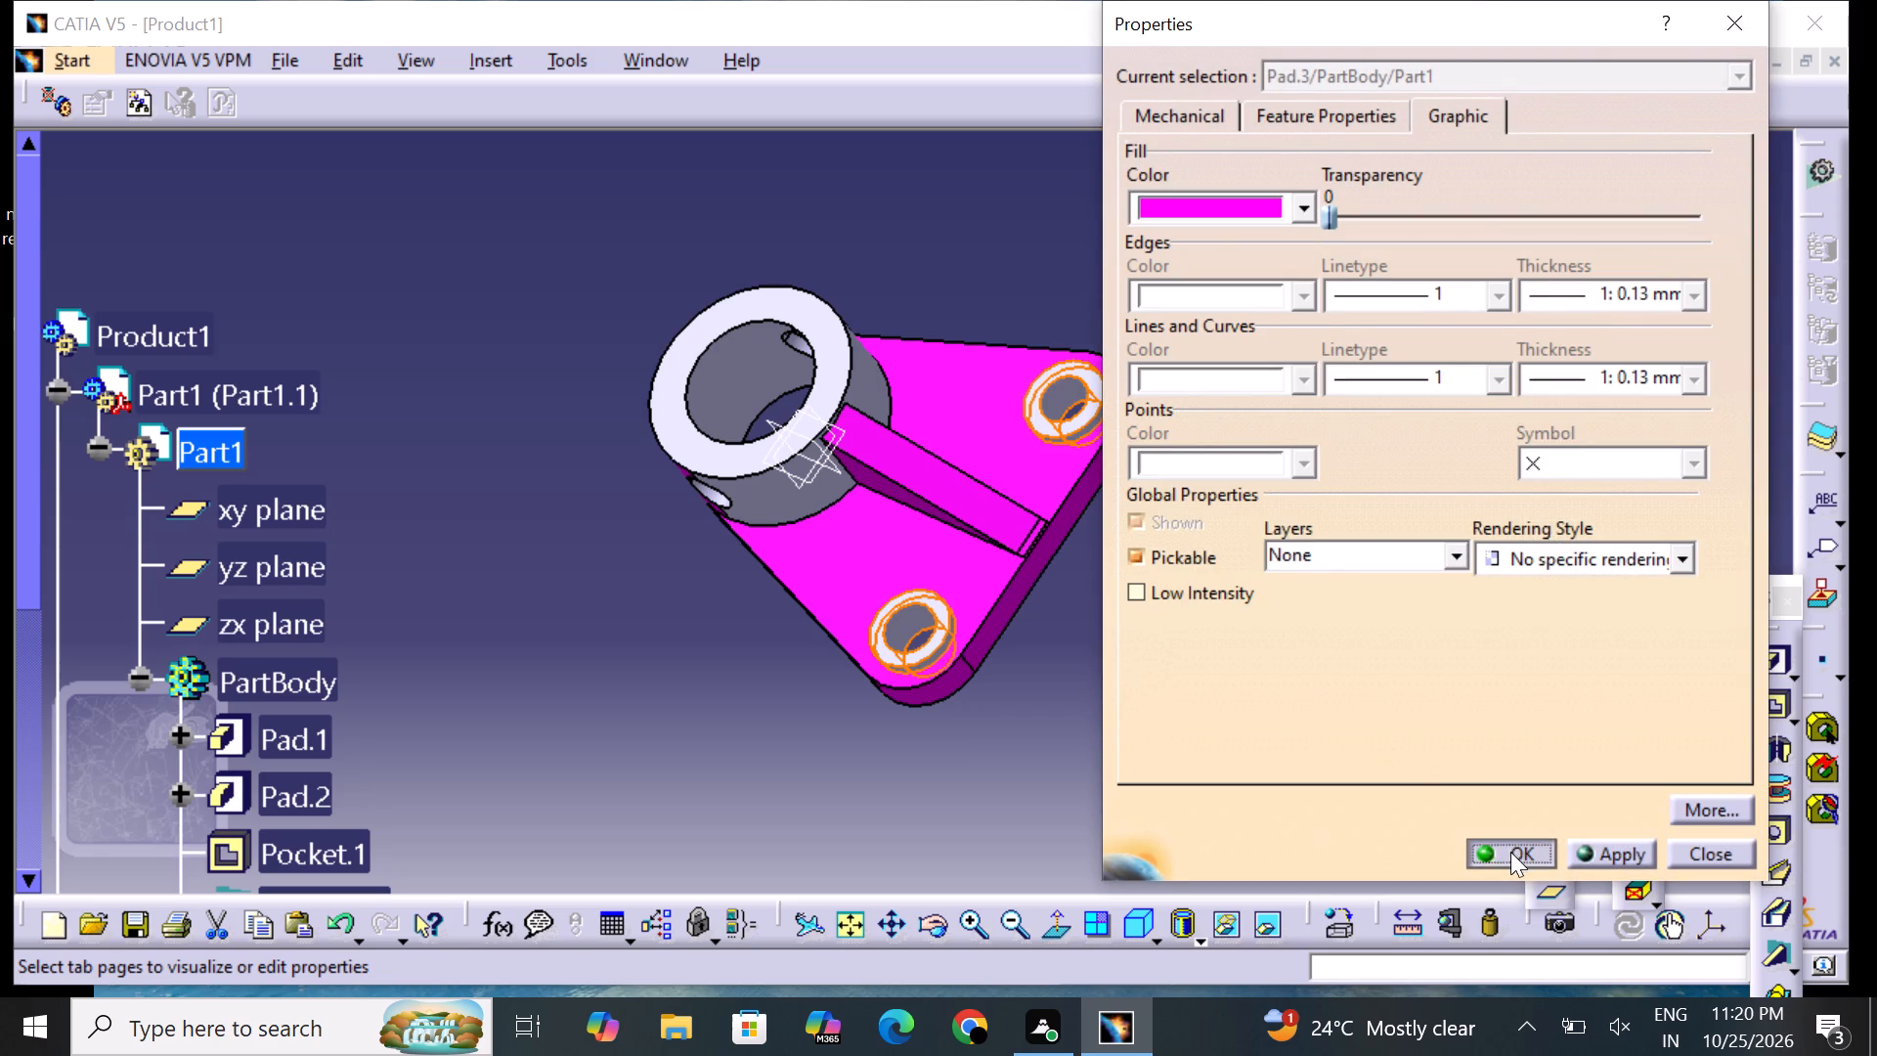
click(1232, 738)
Set the fill colour of the large ring boss's flat annular end face to magenta.
middle_drag(593, 611, 651, 552)
right_drag(593, 611, 651, 552)
middle_drag(738, 543, 1023, 770)
right_drag(738, 543, 1034, 758)
middle_drag(576, 617, 595, 784)
right_drag(575, 617, 587, 763)
click(827, 652)
right_click(827, 653)
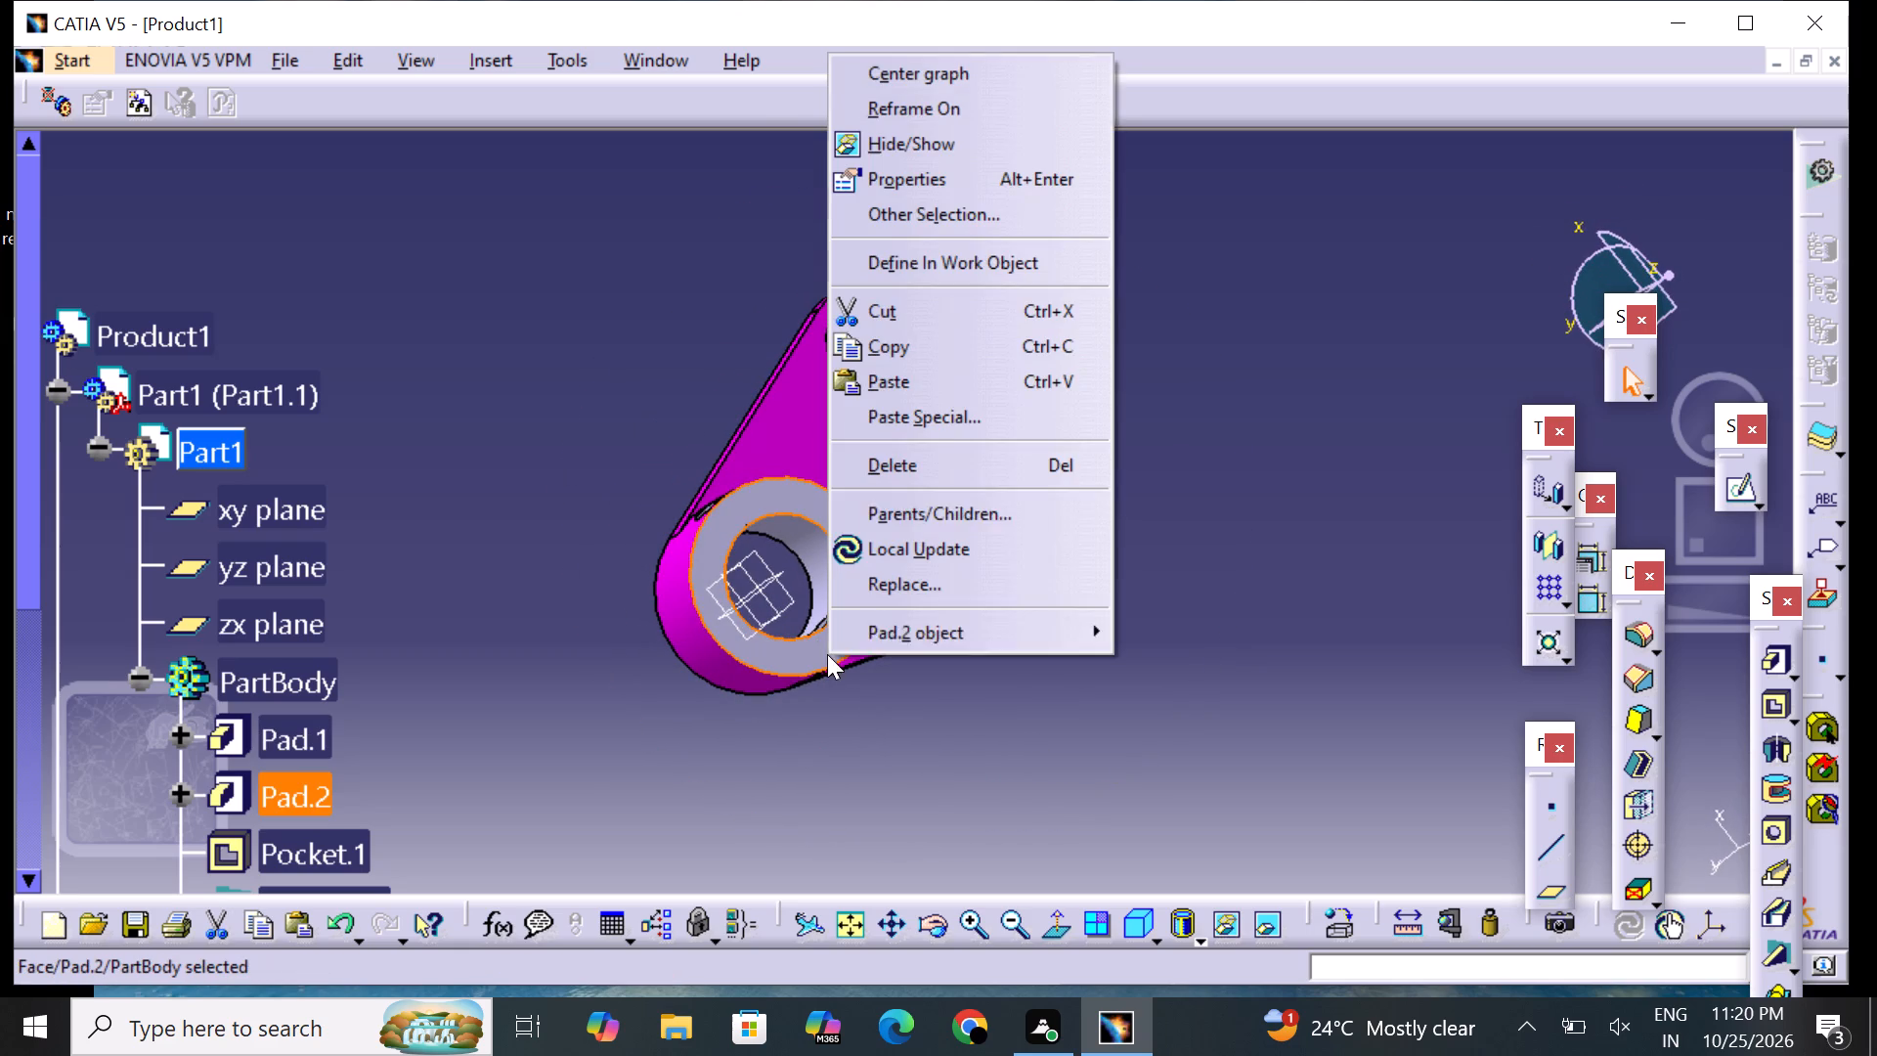
click(970, 166)
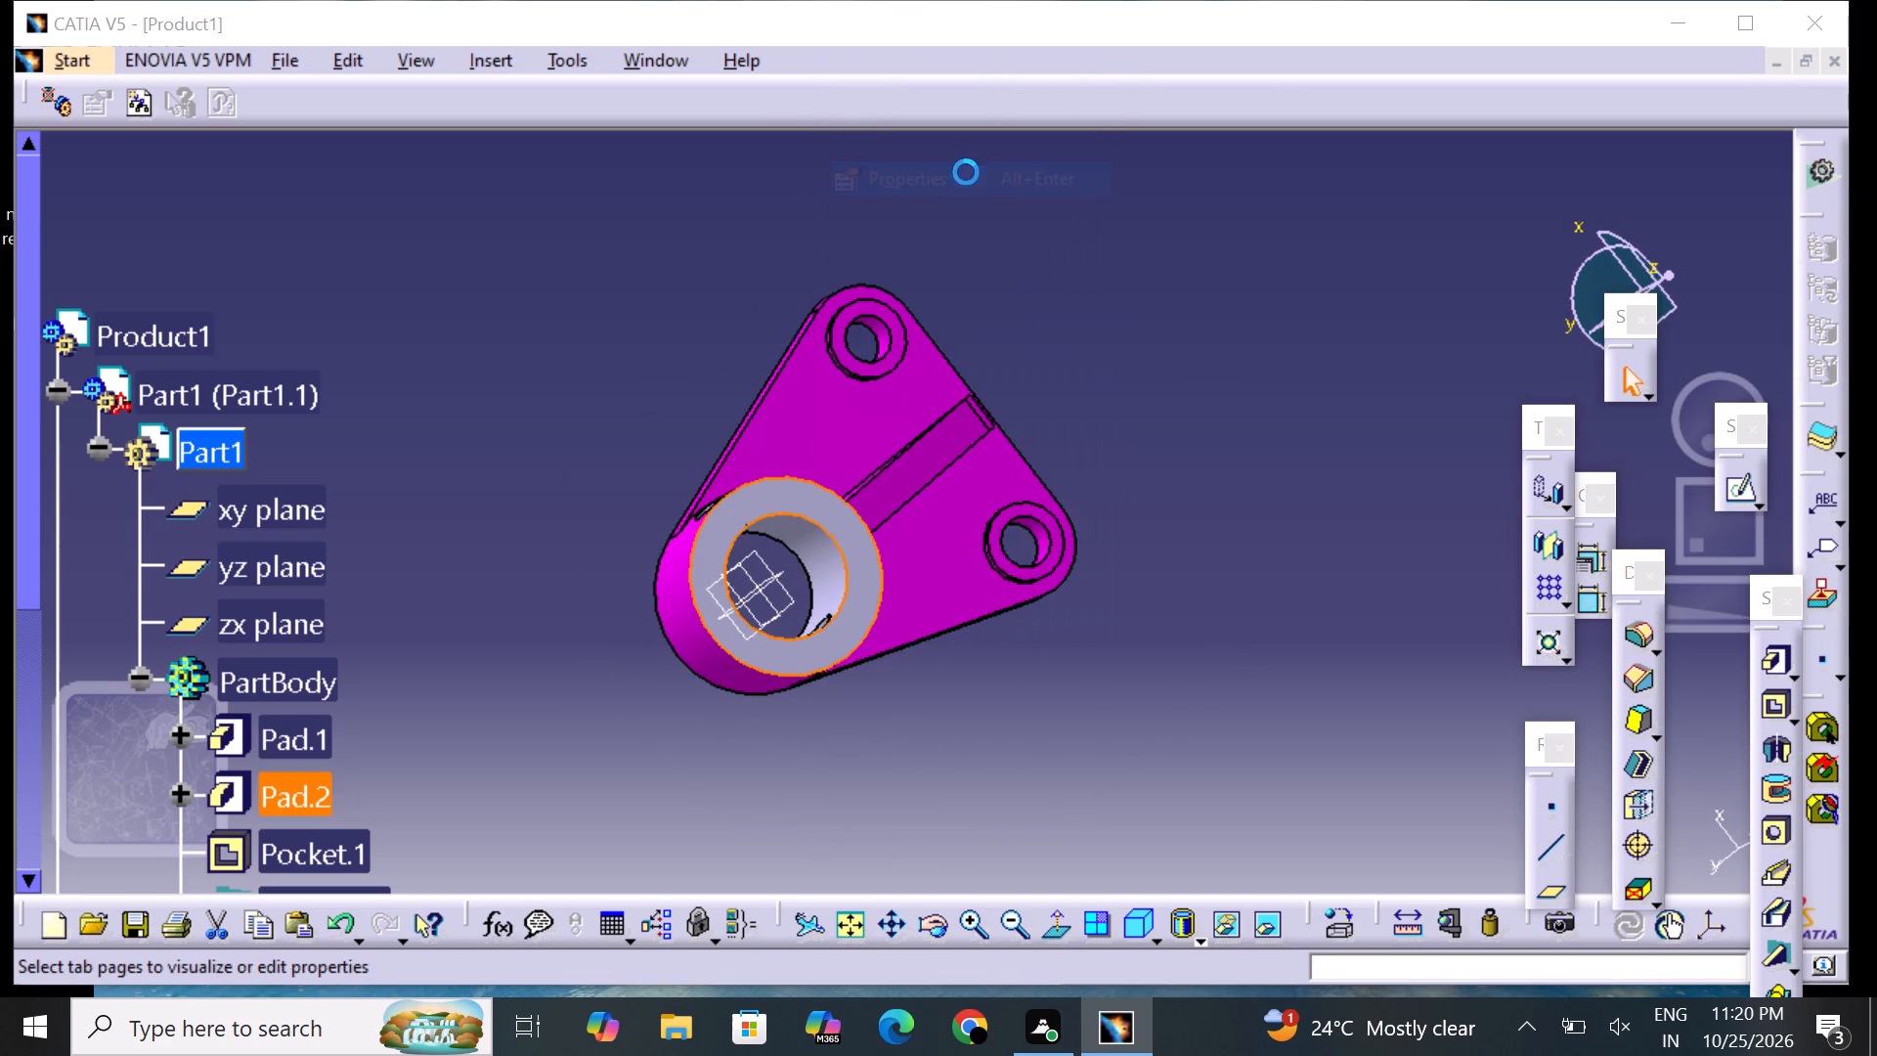
click(1240, 204)
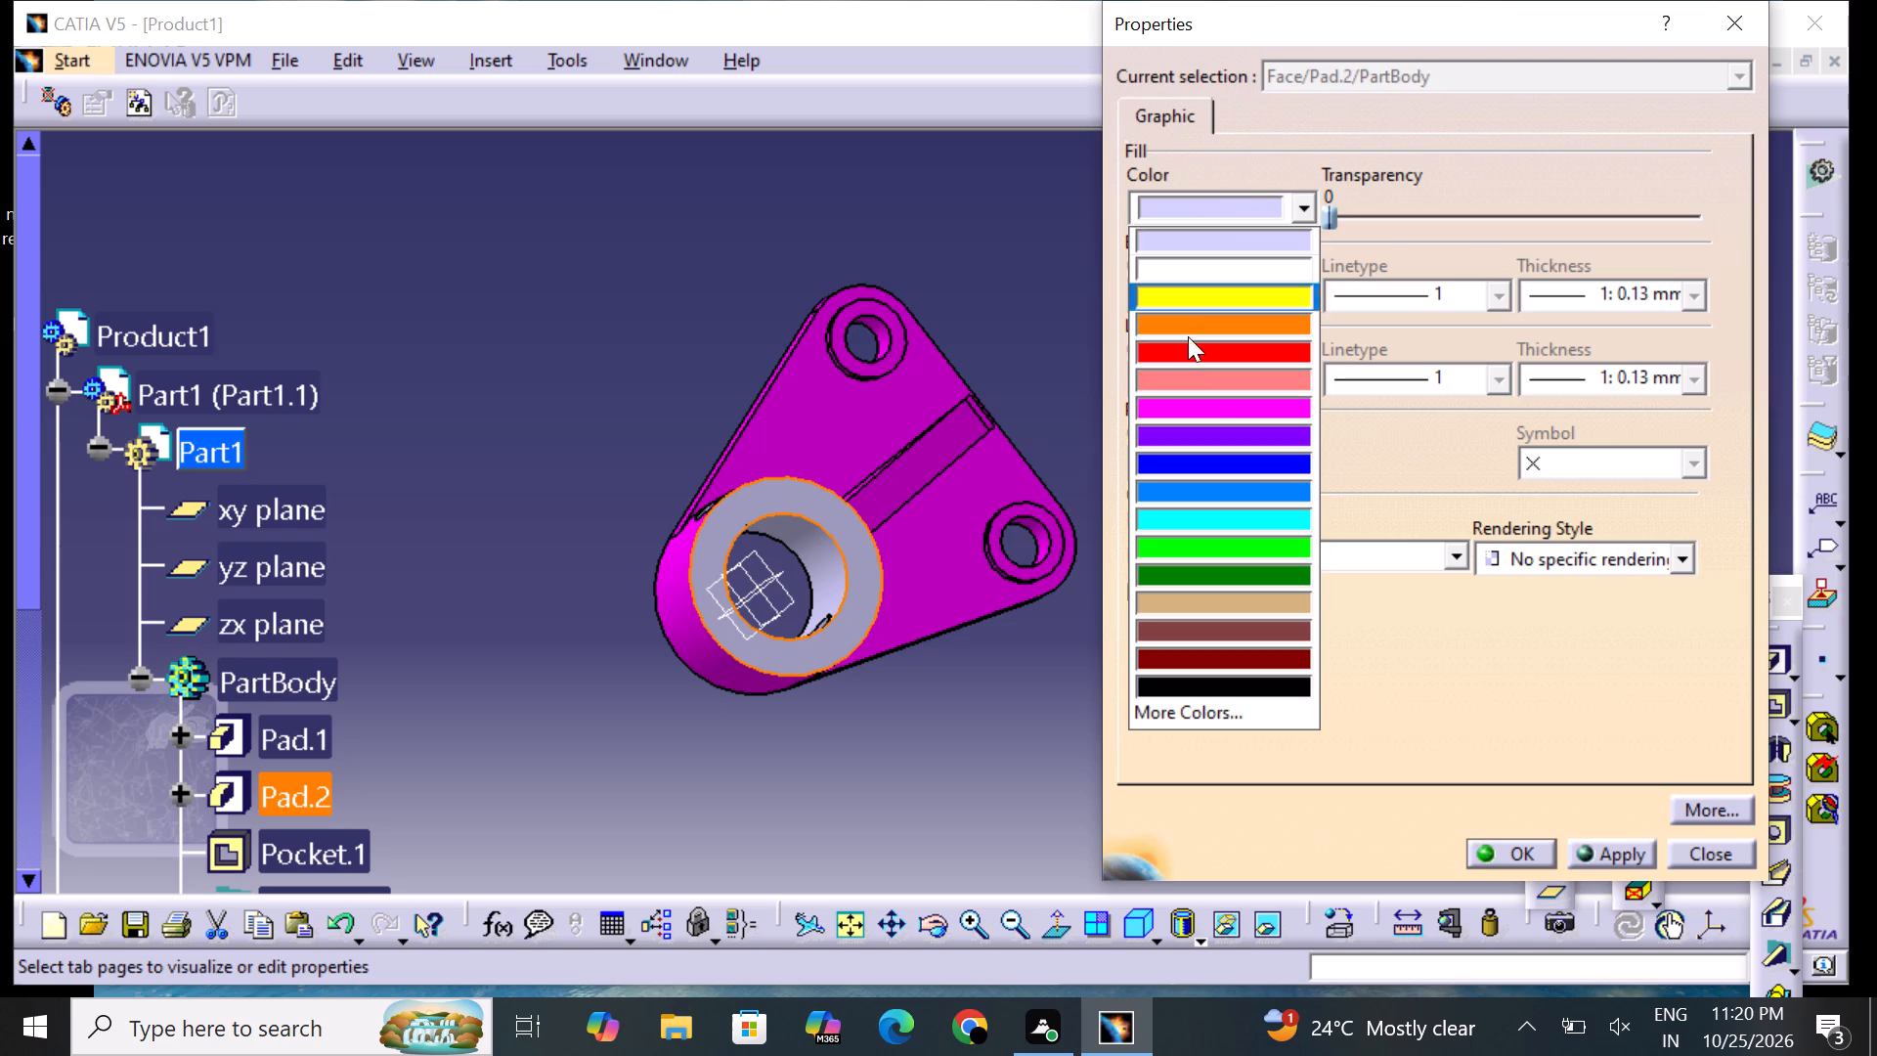
click(1204, 396)
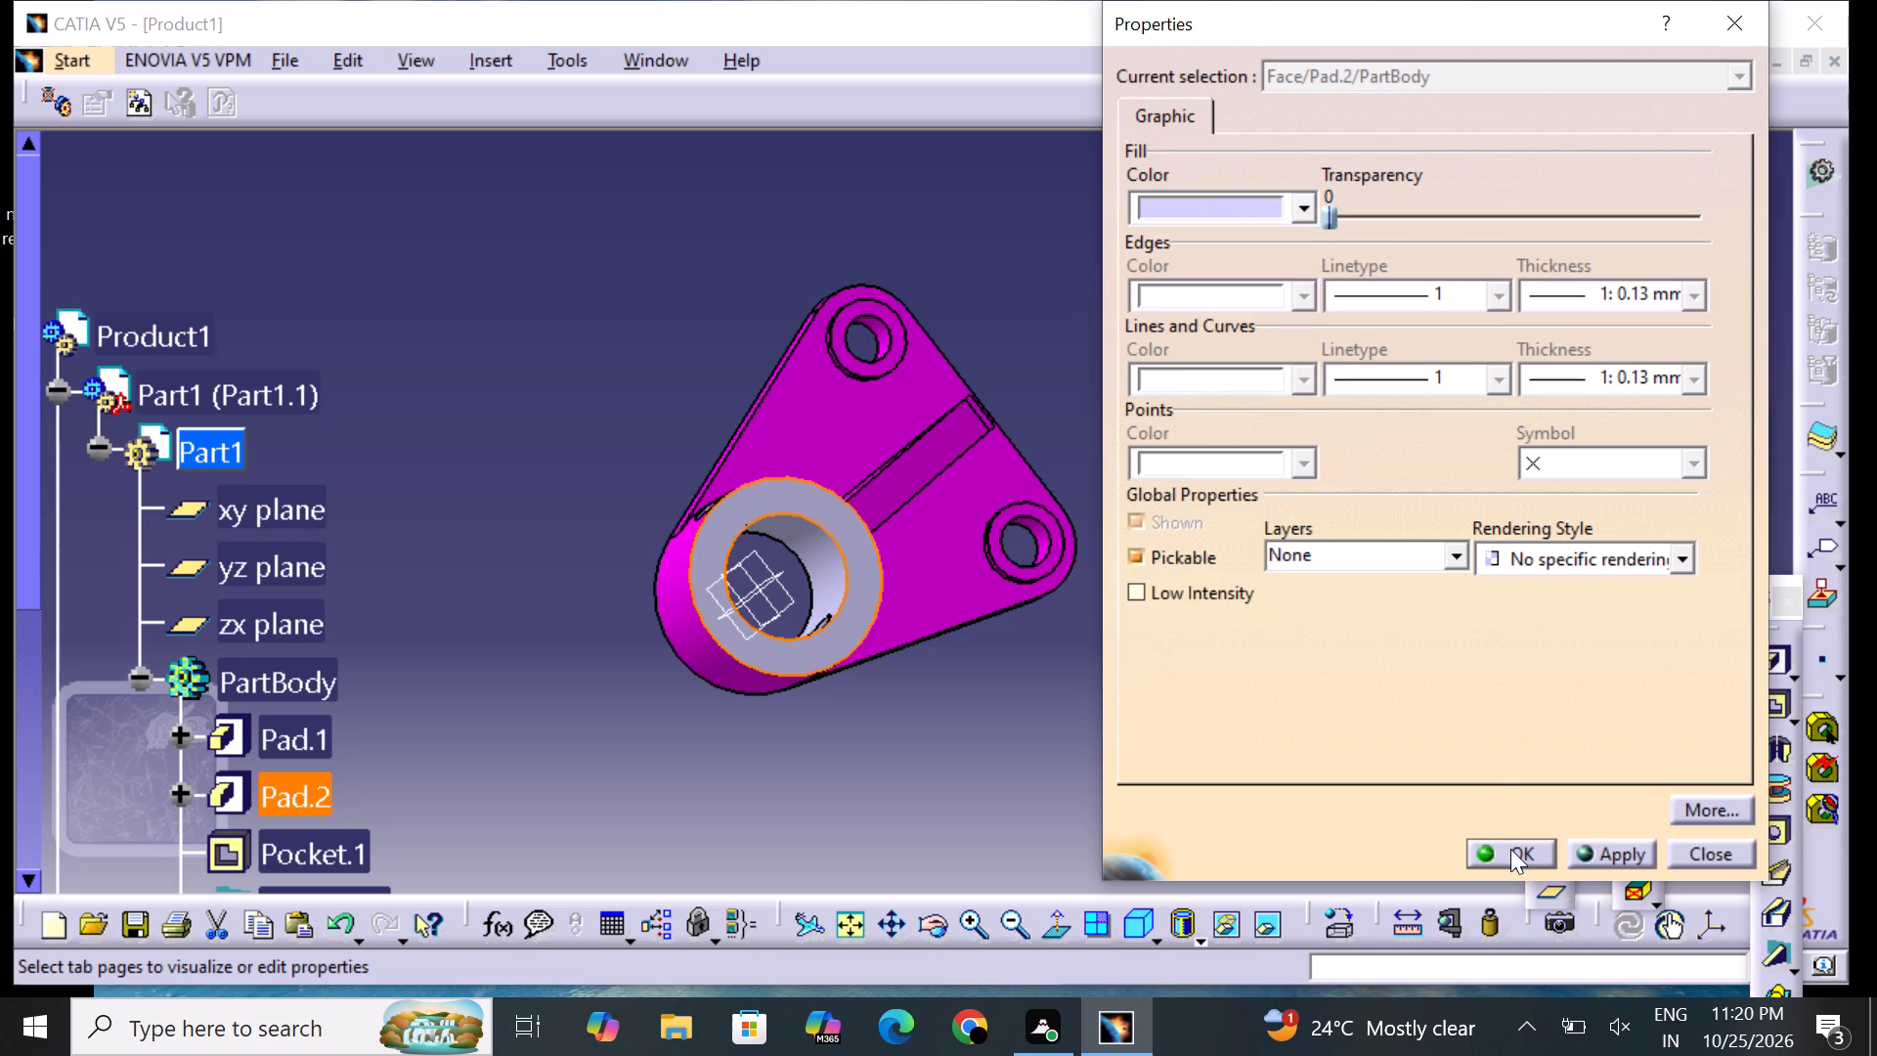
click(1510, 849)
click(1287, 687)
Set the fill colour of the large ring boss's inner bore face to magenta.
middle_drag(1222, 579, 1121, 567)
right_drag(1222, 579, 1114, 567)
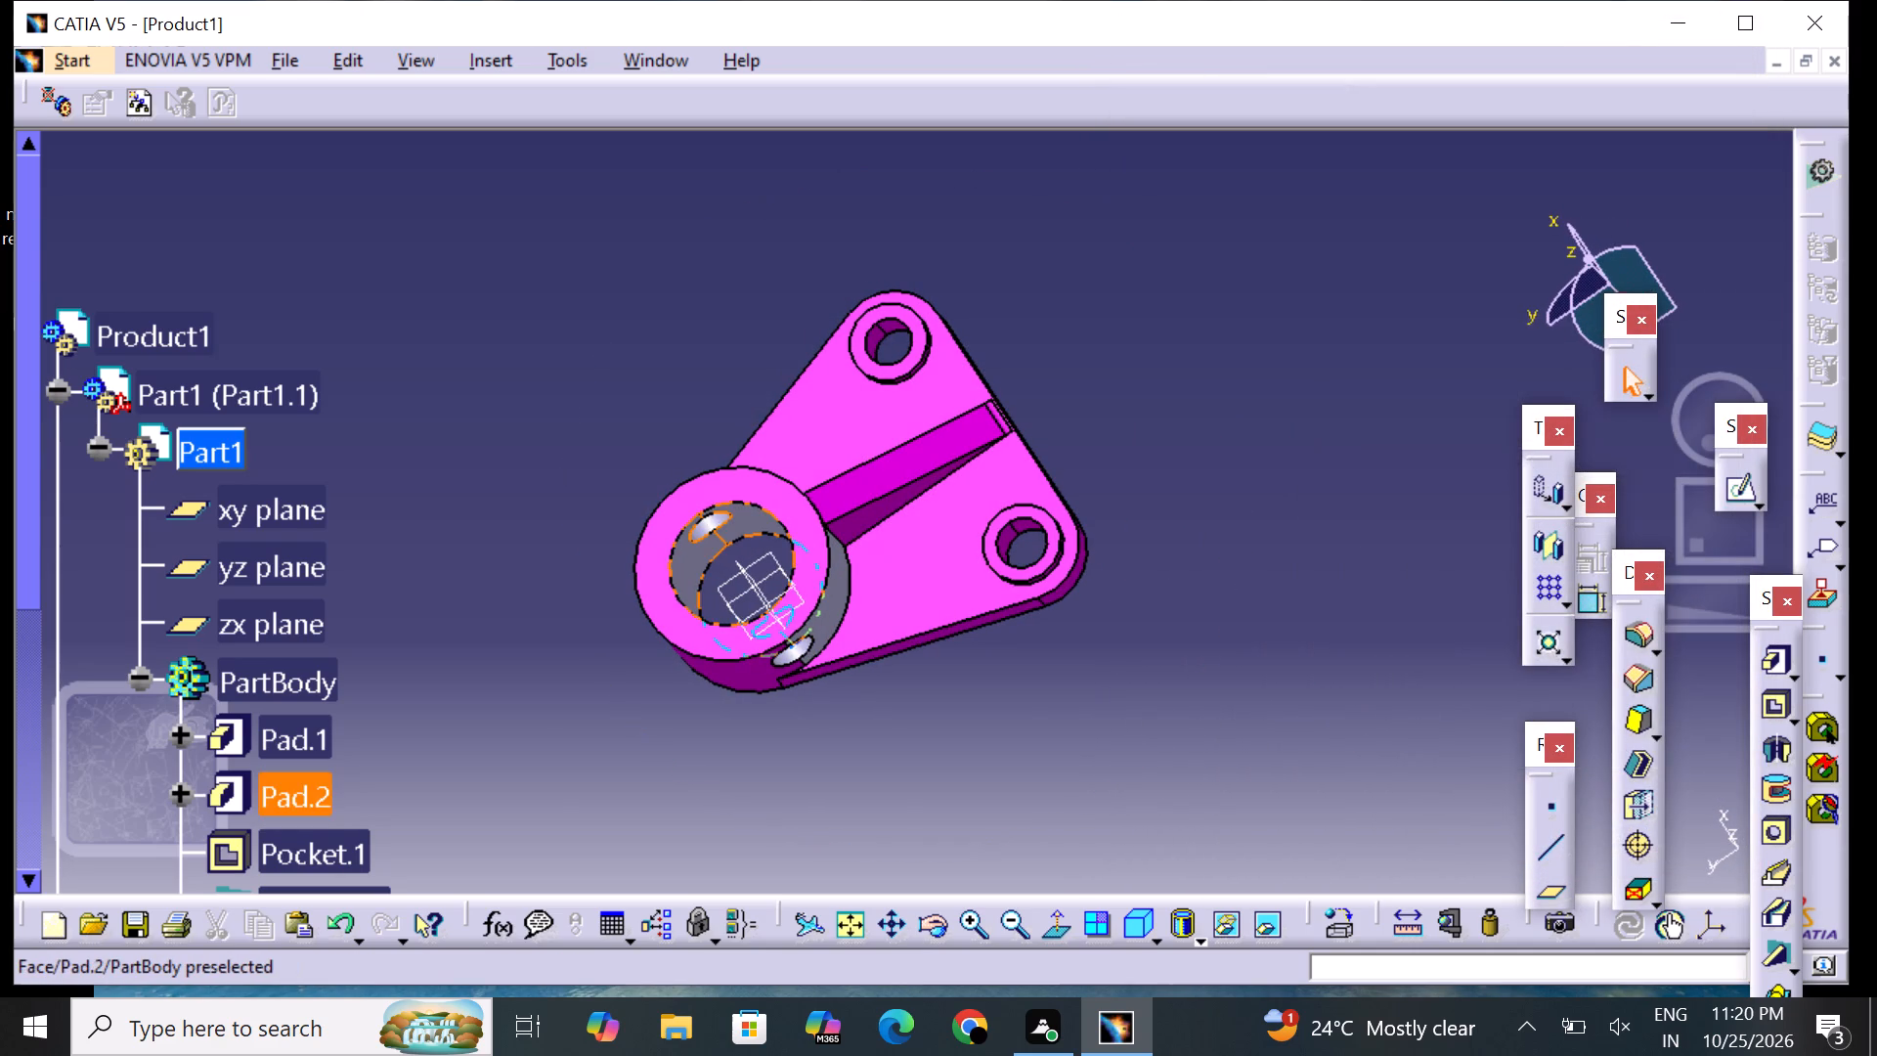
click(762, 517)
right_click(762, 517)
click(862, 513)
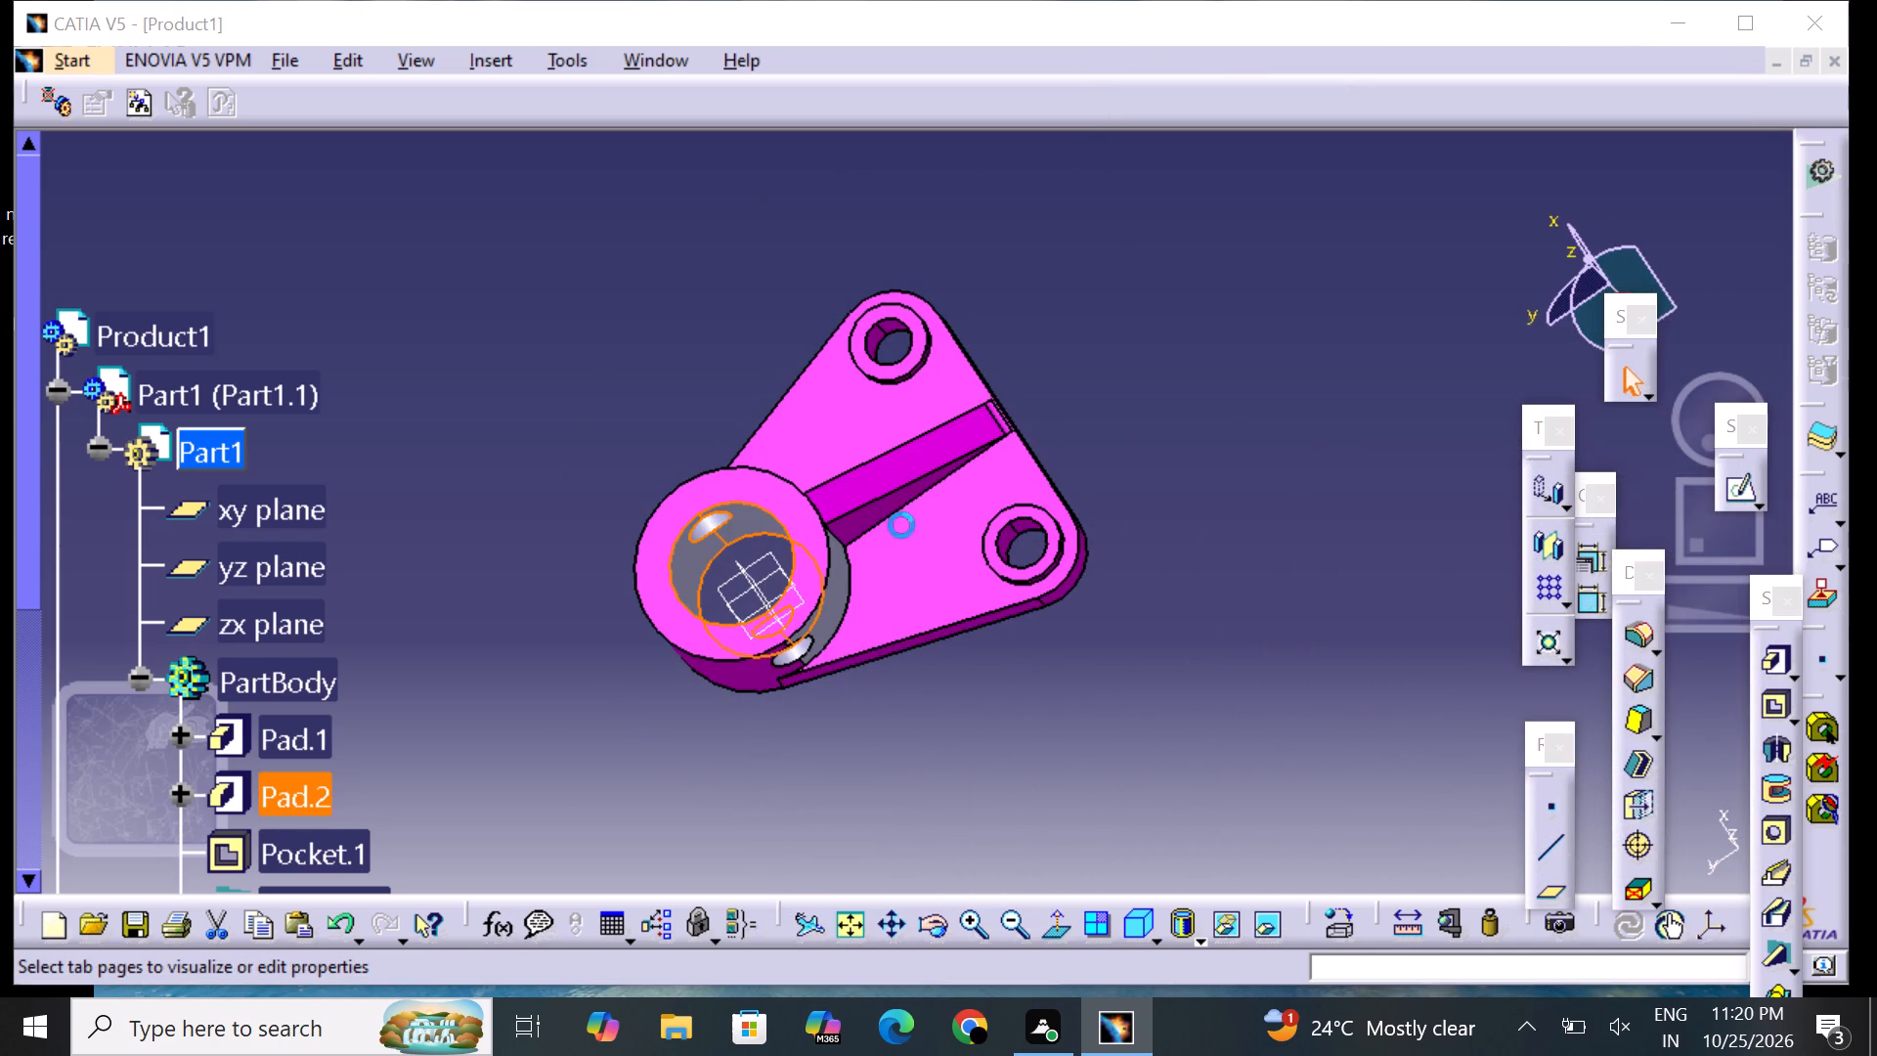
drag(1245, 205, 1243, 220)
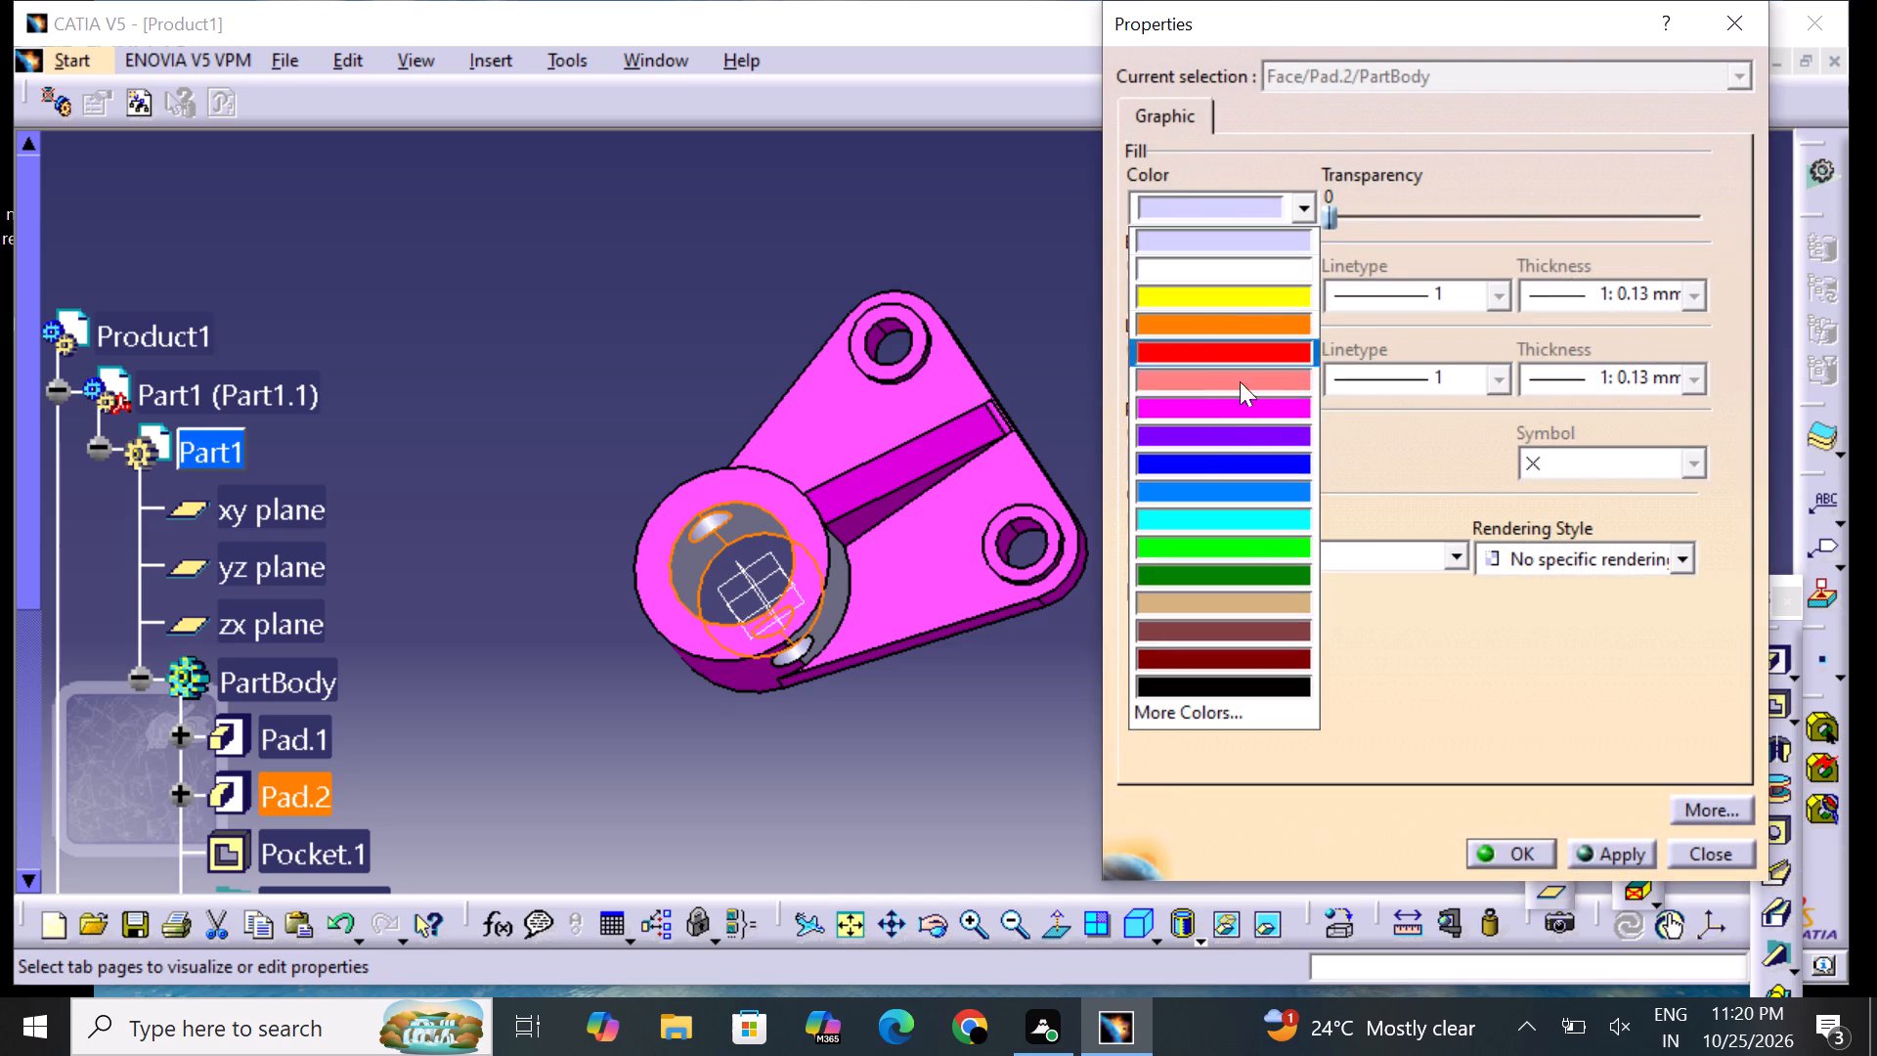
click(1240, 412)
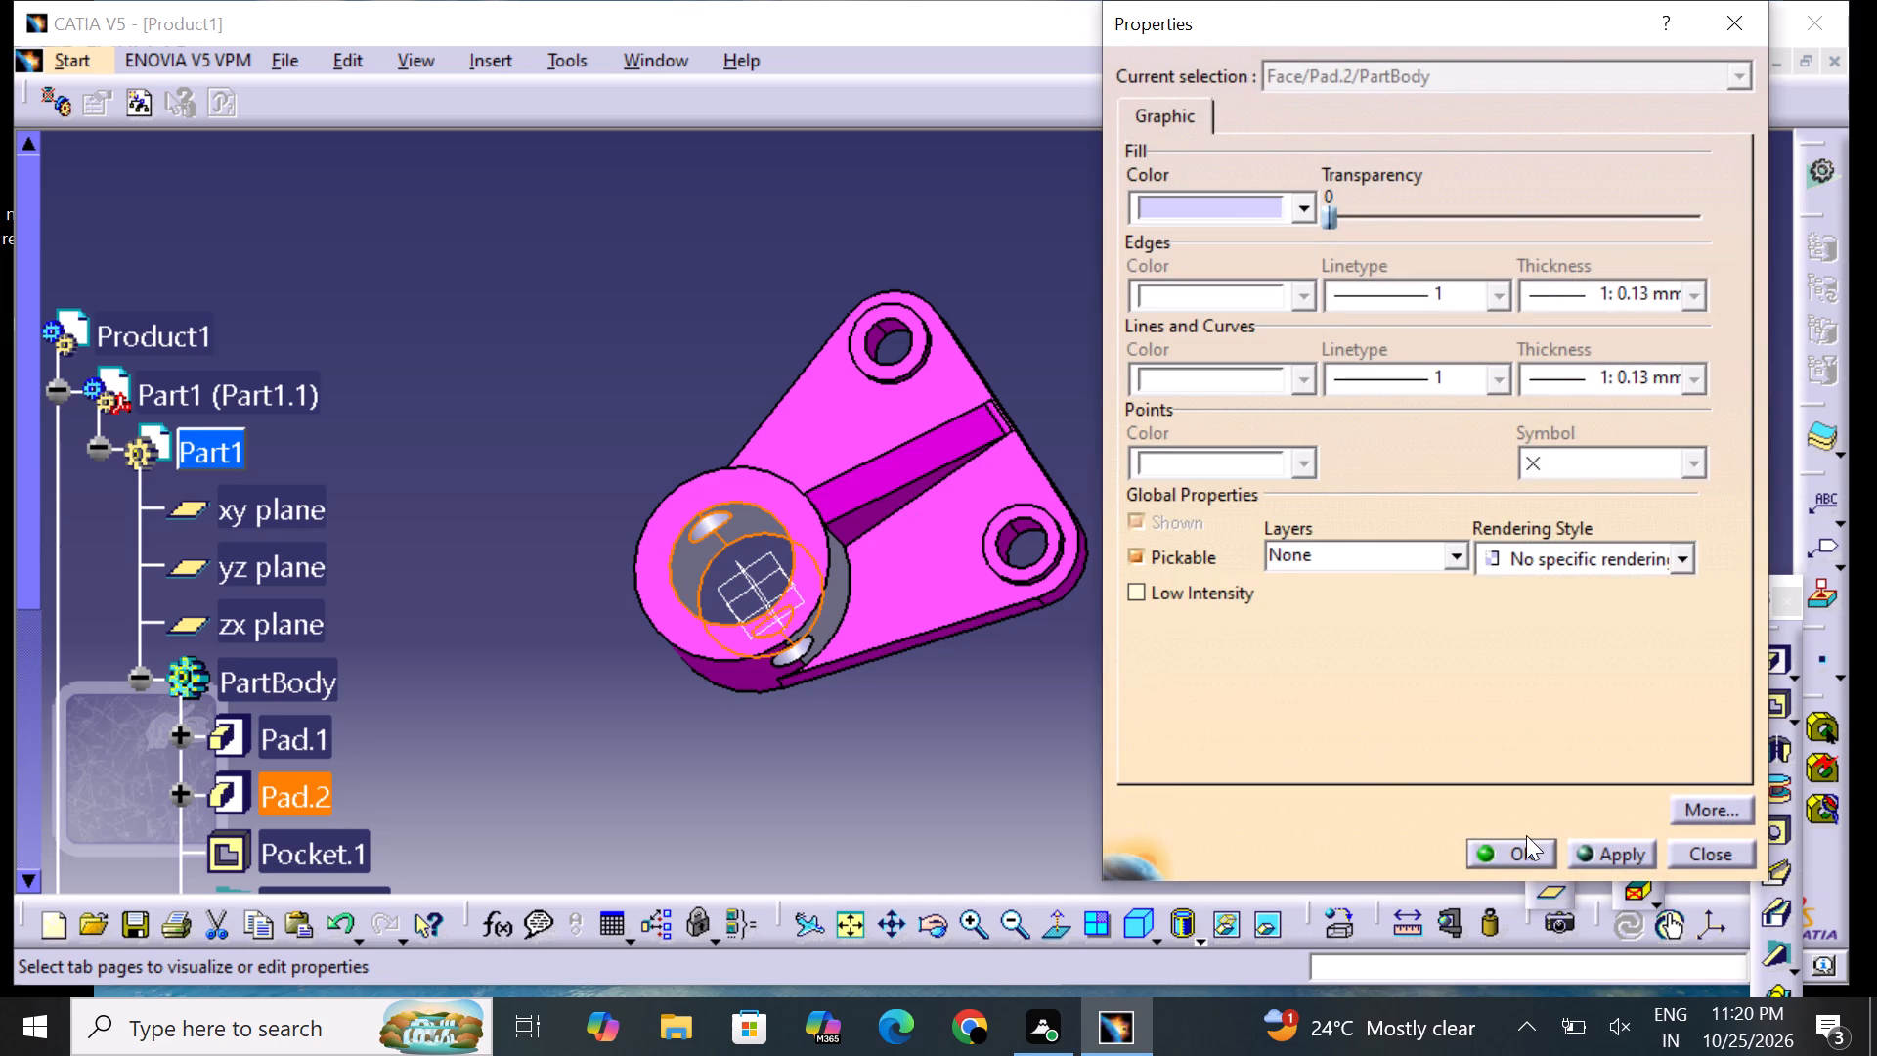
click(1526, 835)
click(1518, 852)
click(1144, 750)
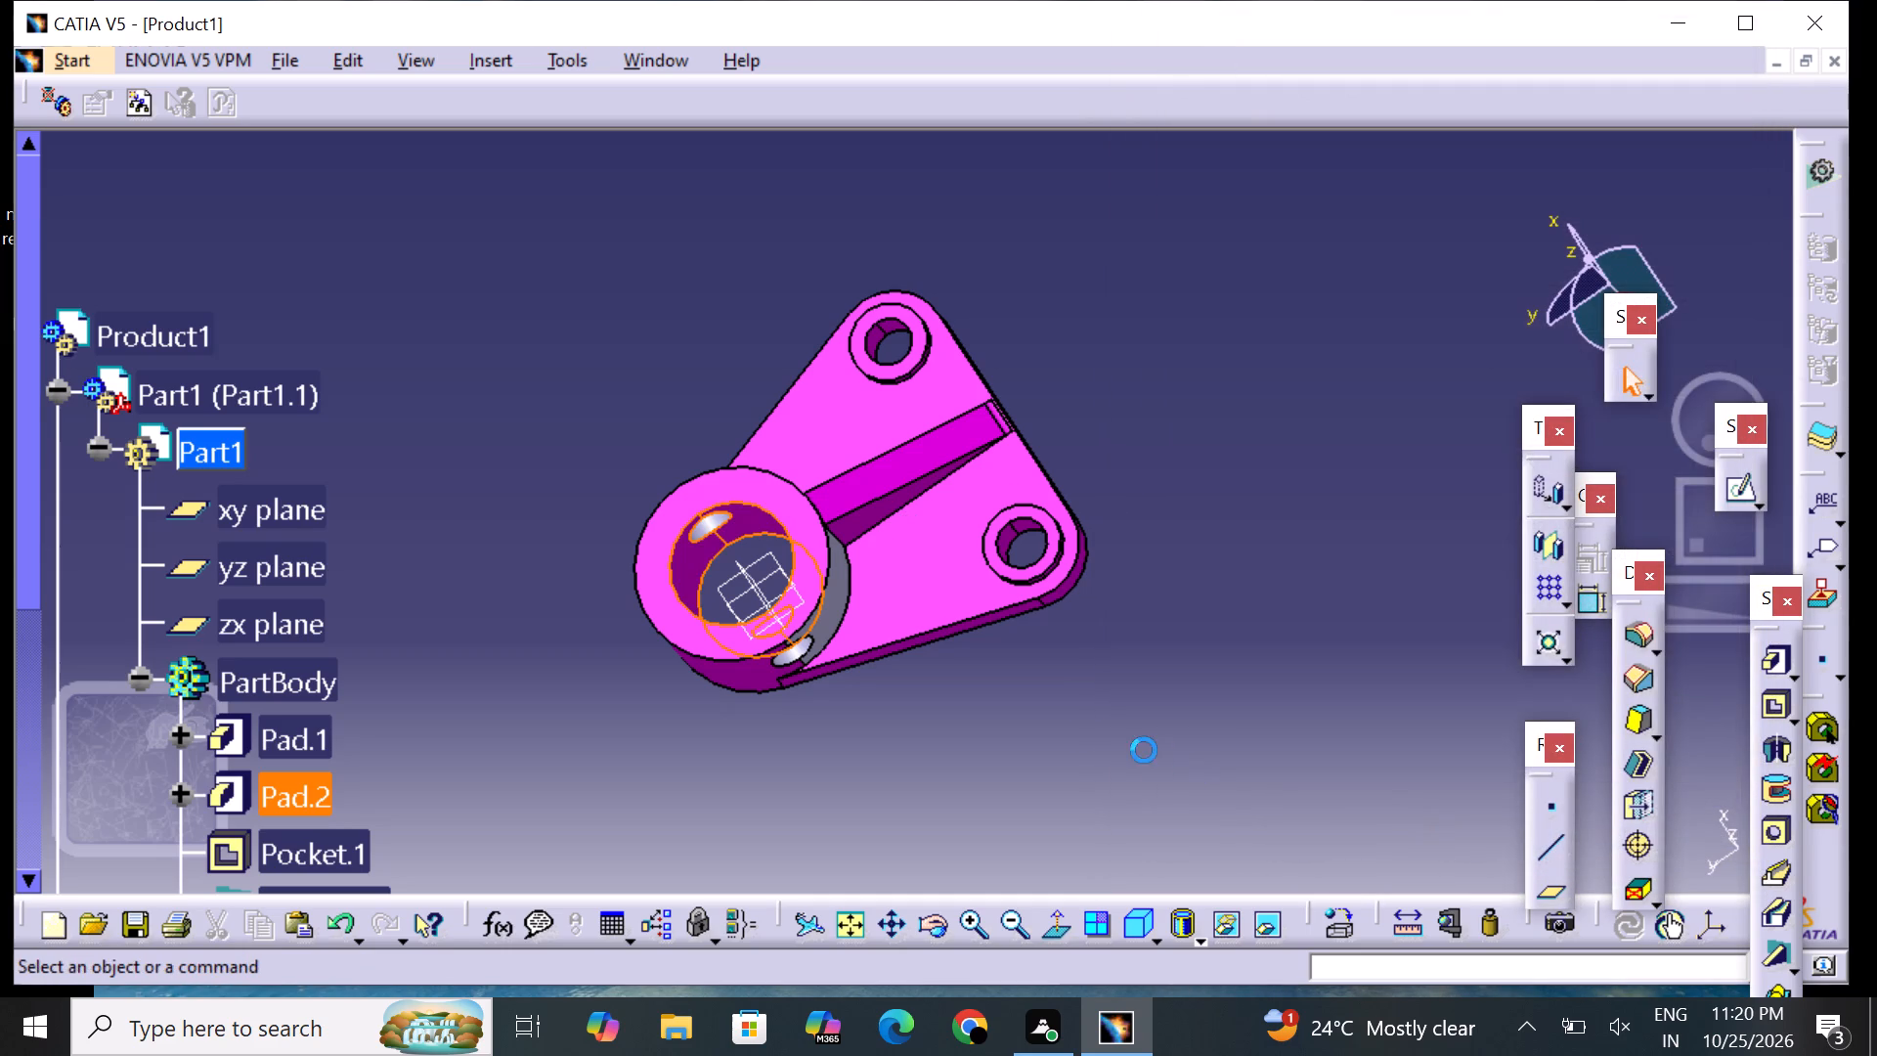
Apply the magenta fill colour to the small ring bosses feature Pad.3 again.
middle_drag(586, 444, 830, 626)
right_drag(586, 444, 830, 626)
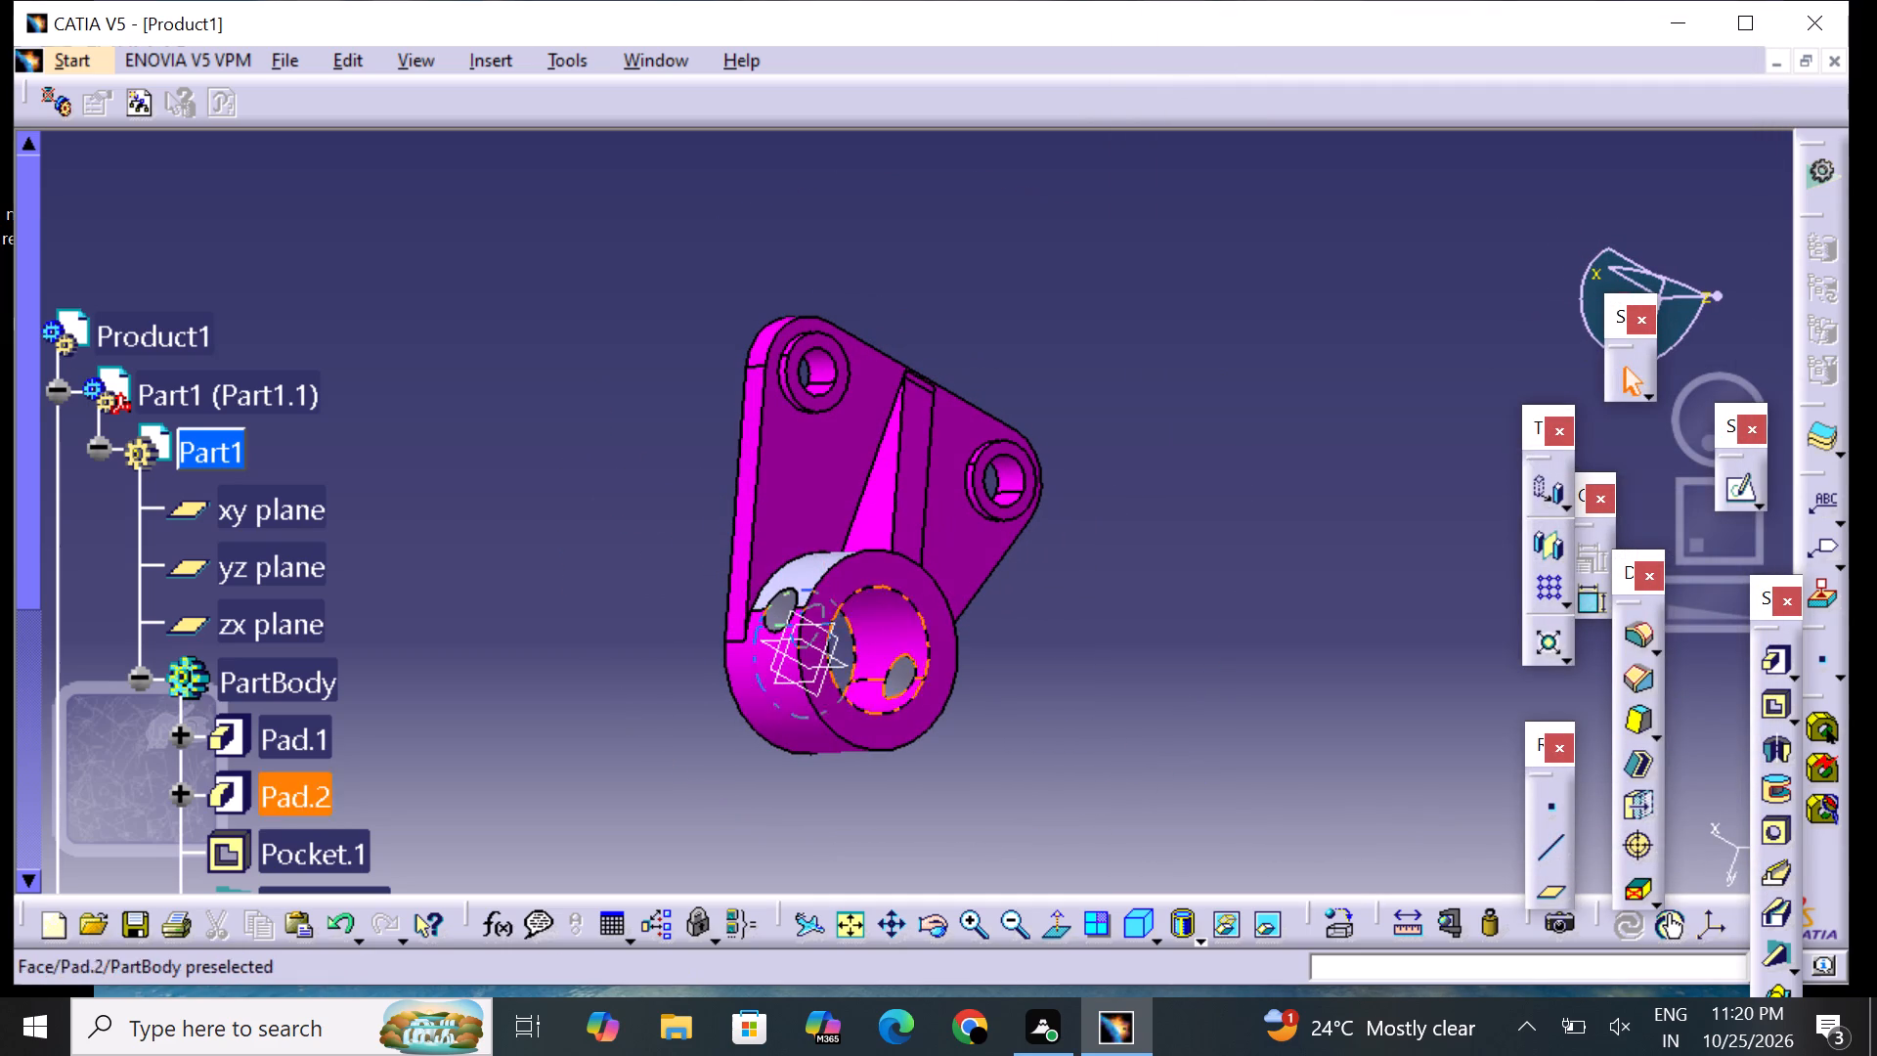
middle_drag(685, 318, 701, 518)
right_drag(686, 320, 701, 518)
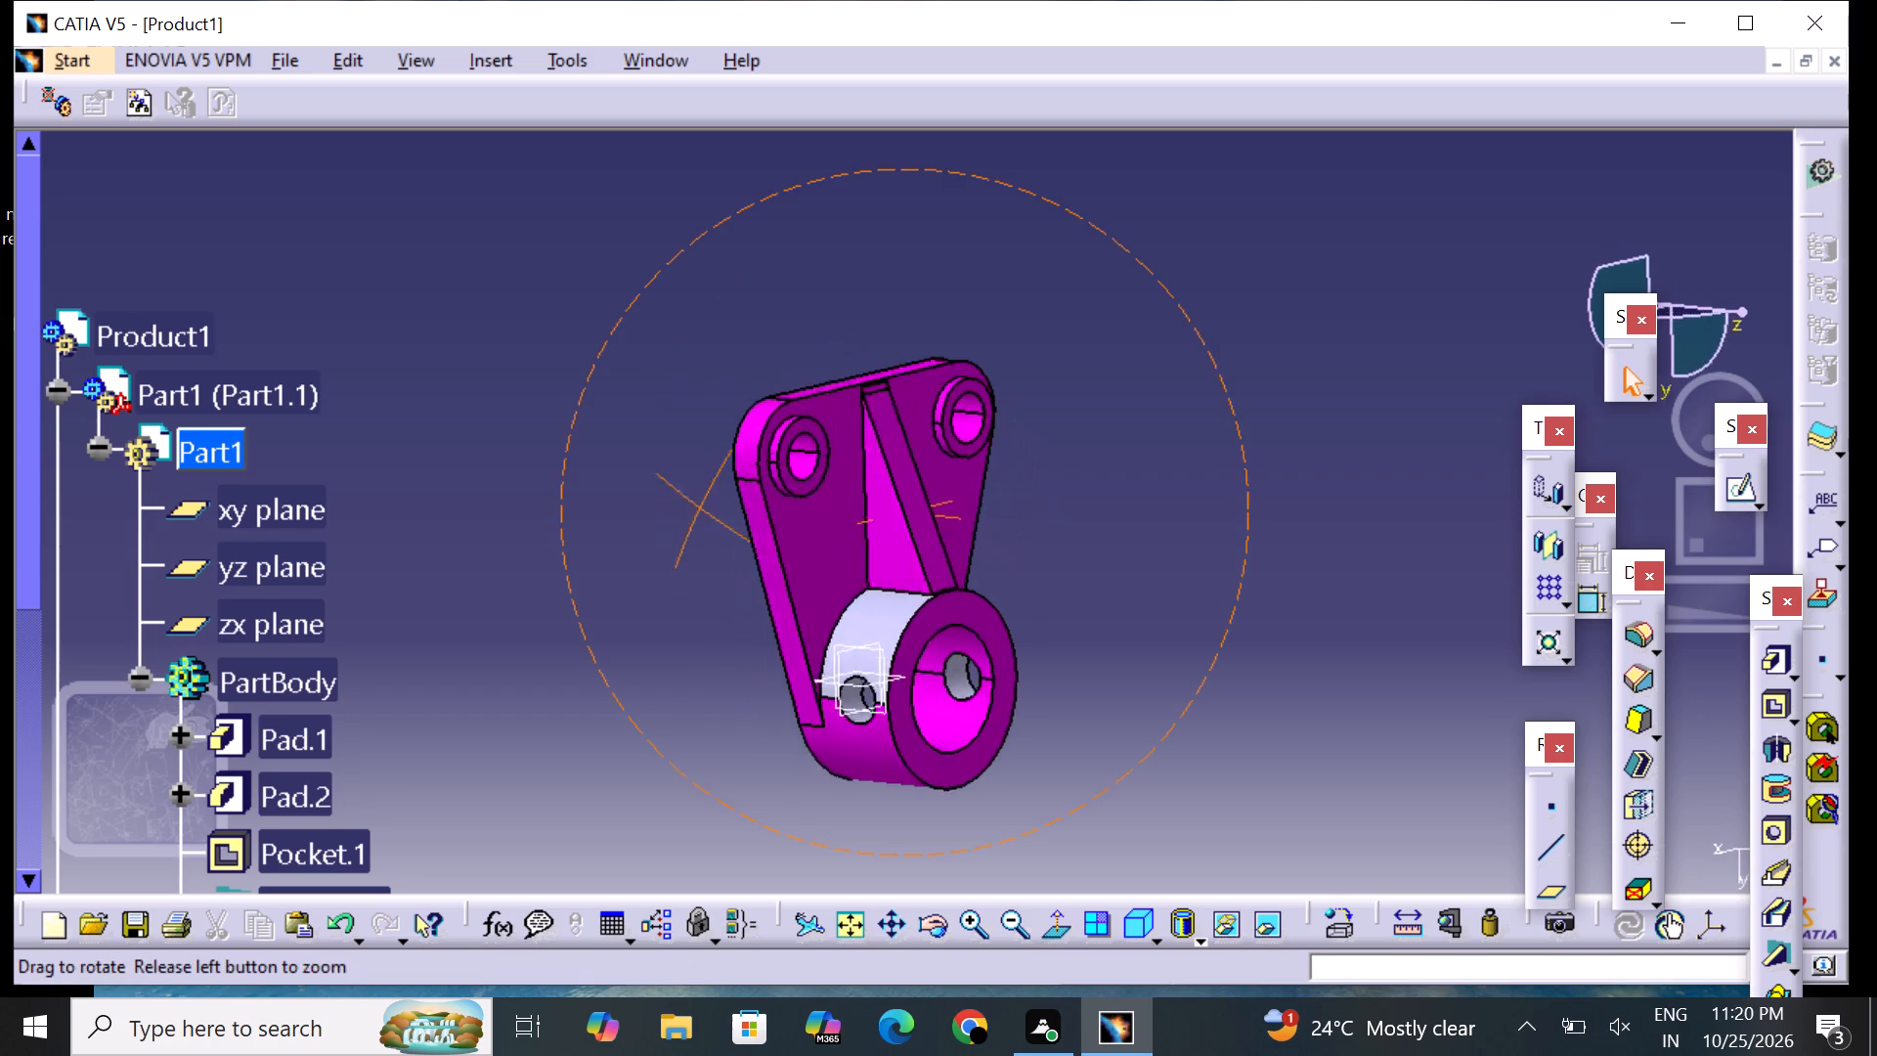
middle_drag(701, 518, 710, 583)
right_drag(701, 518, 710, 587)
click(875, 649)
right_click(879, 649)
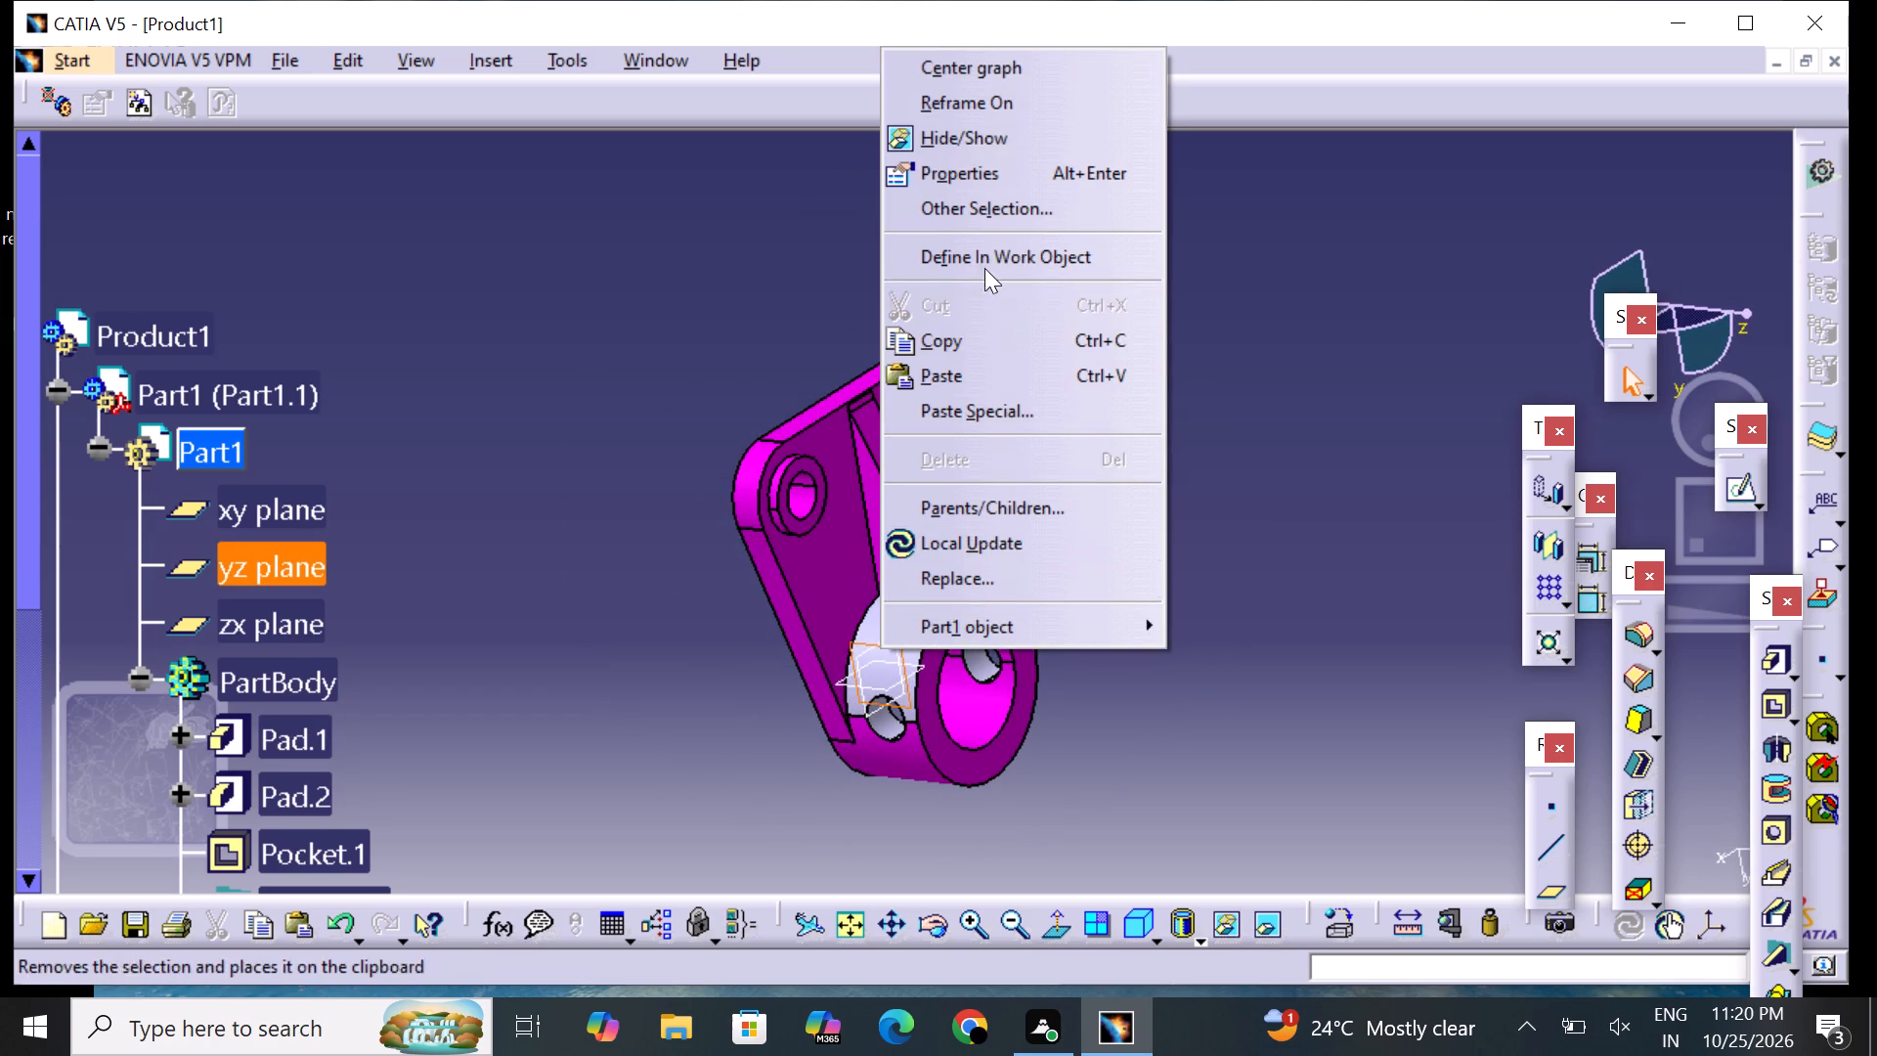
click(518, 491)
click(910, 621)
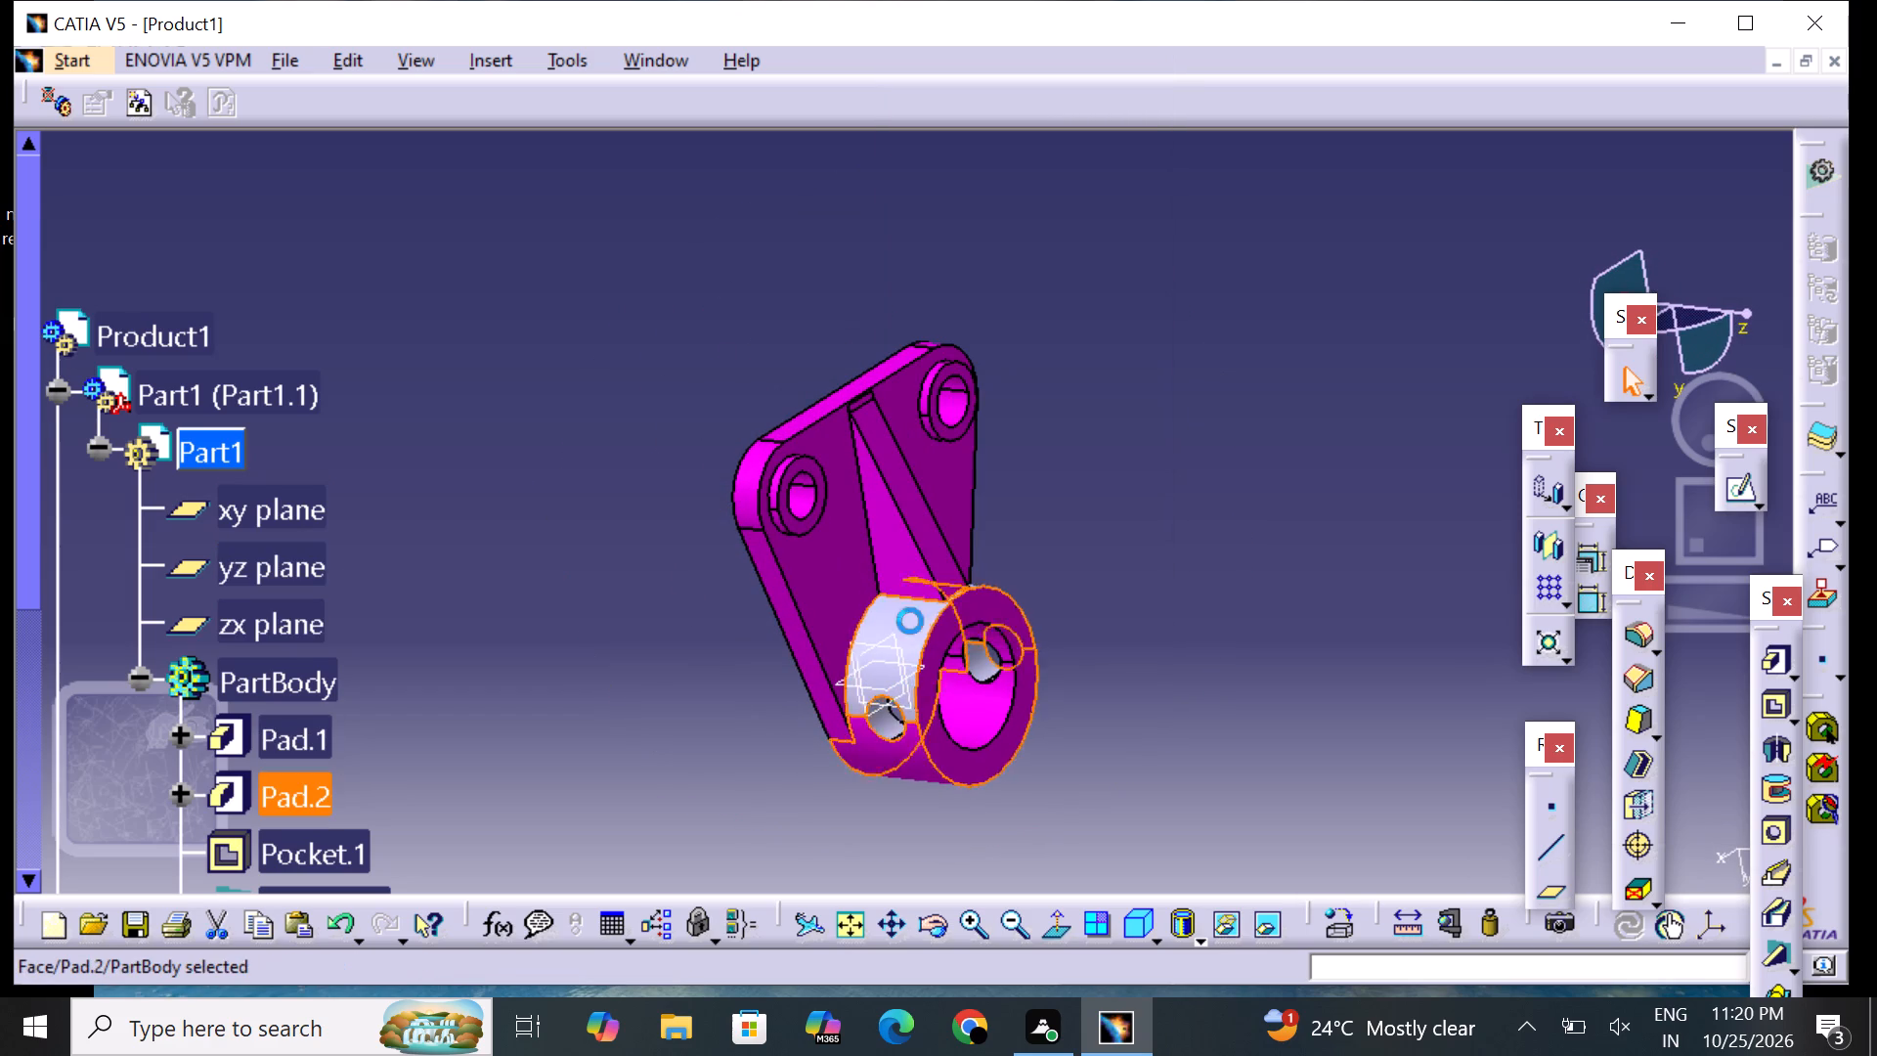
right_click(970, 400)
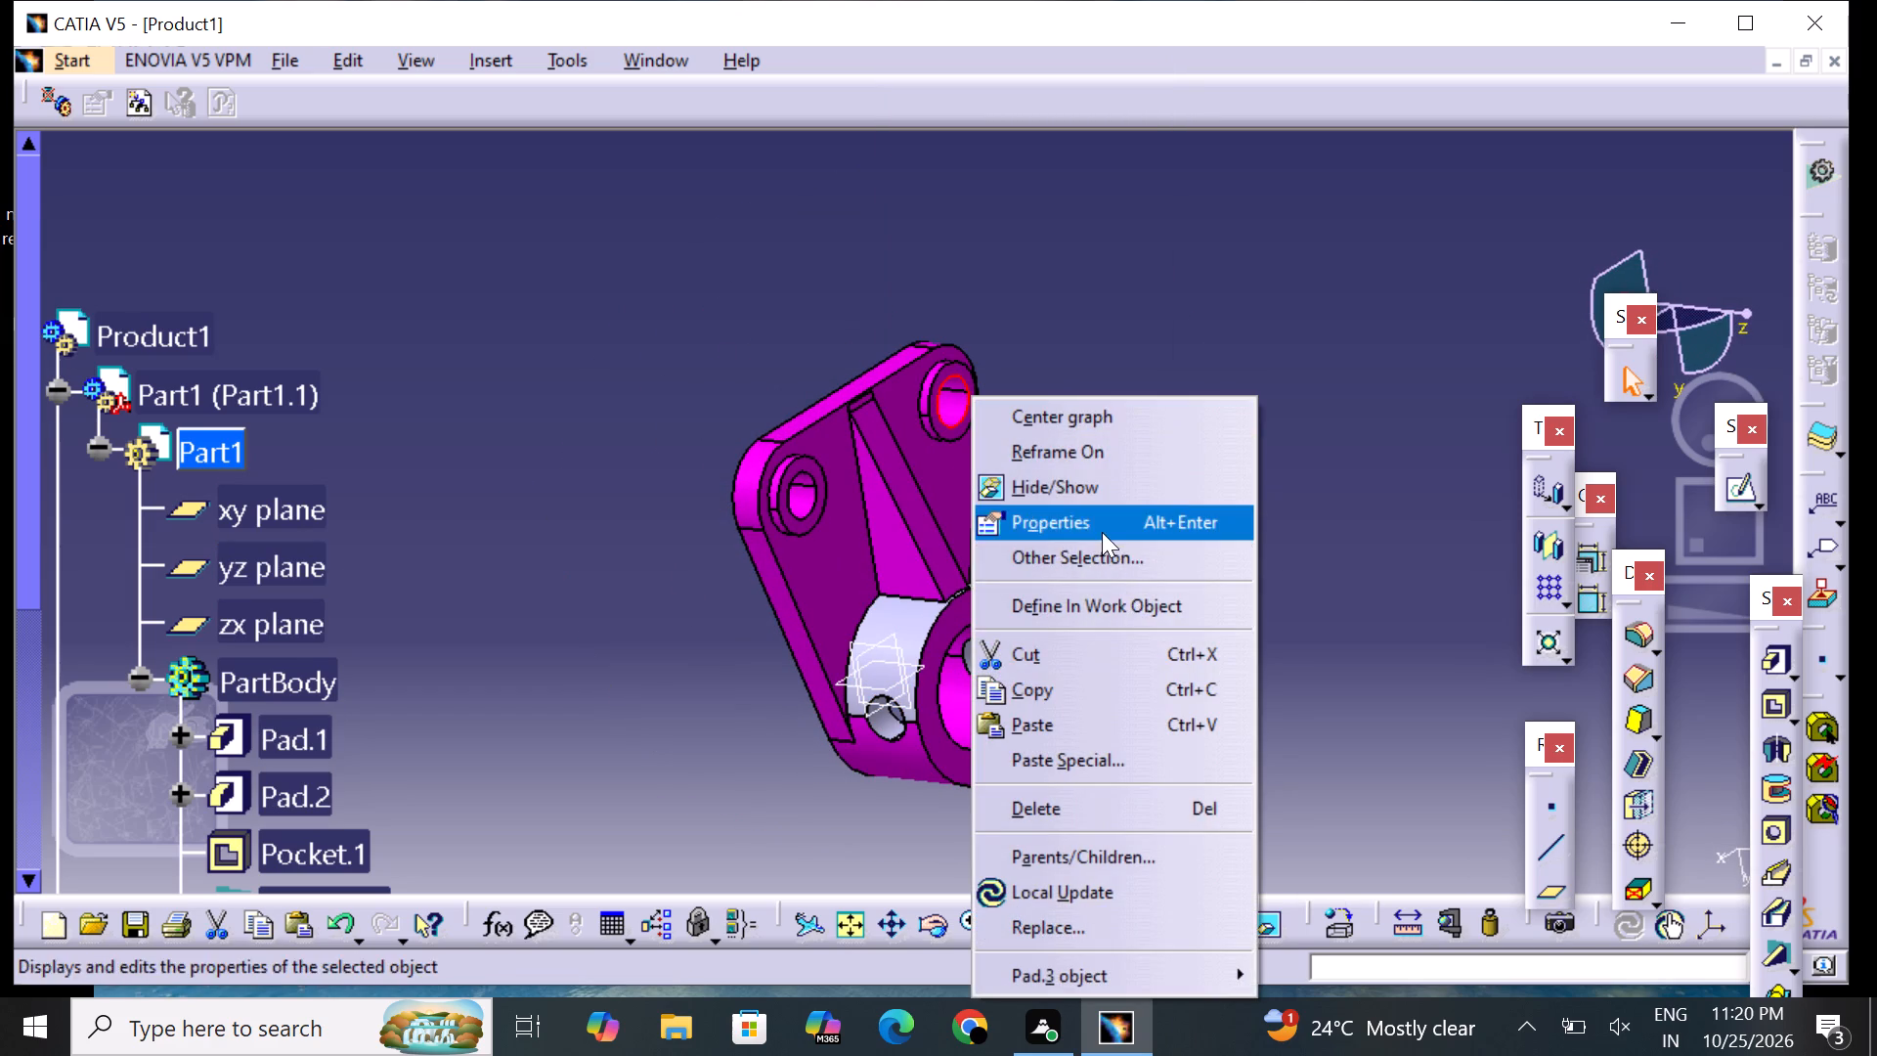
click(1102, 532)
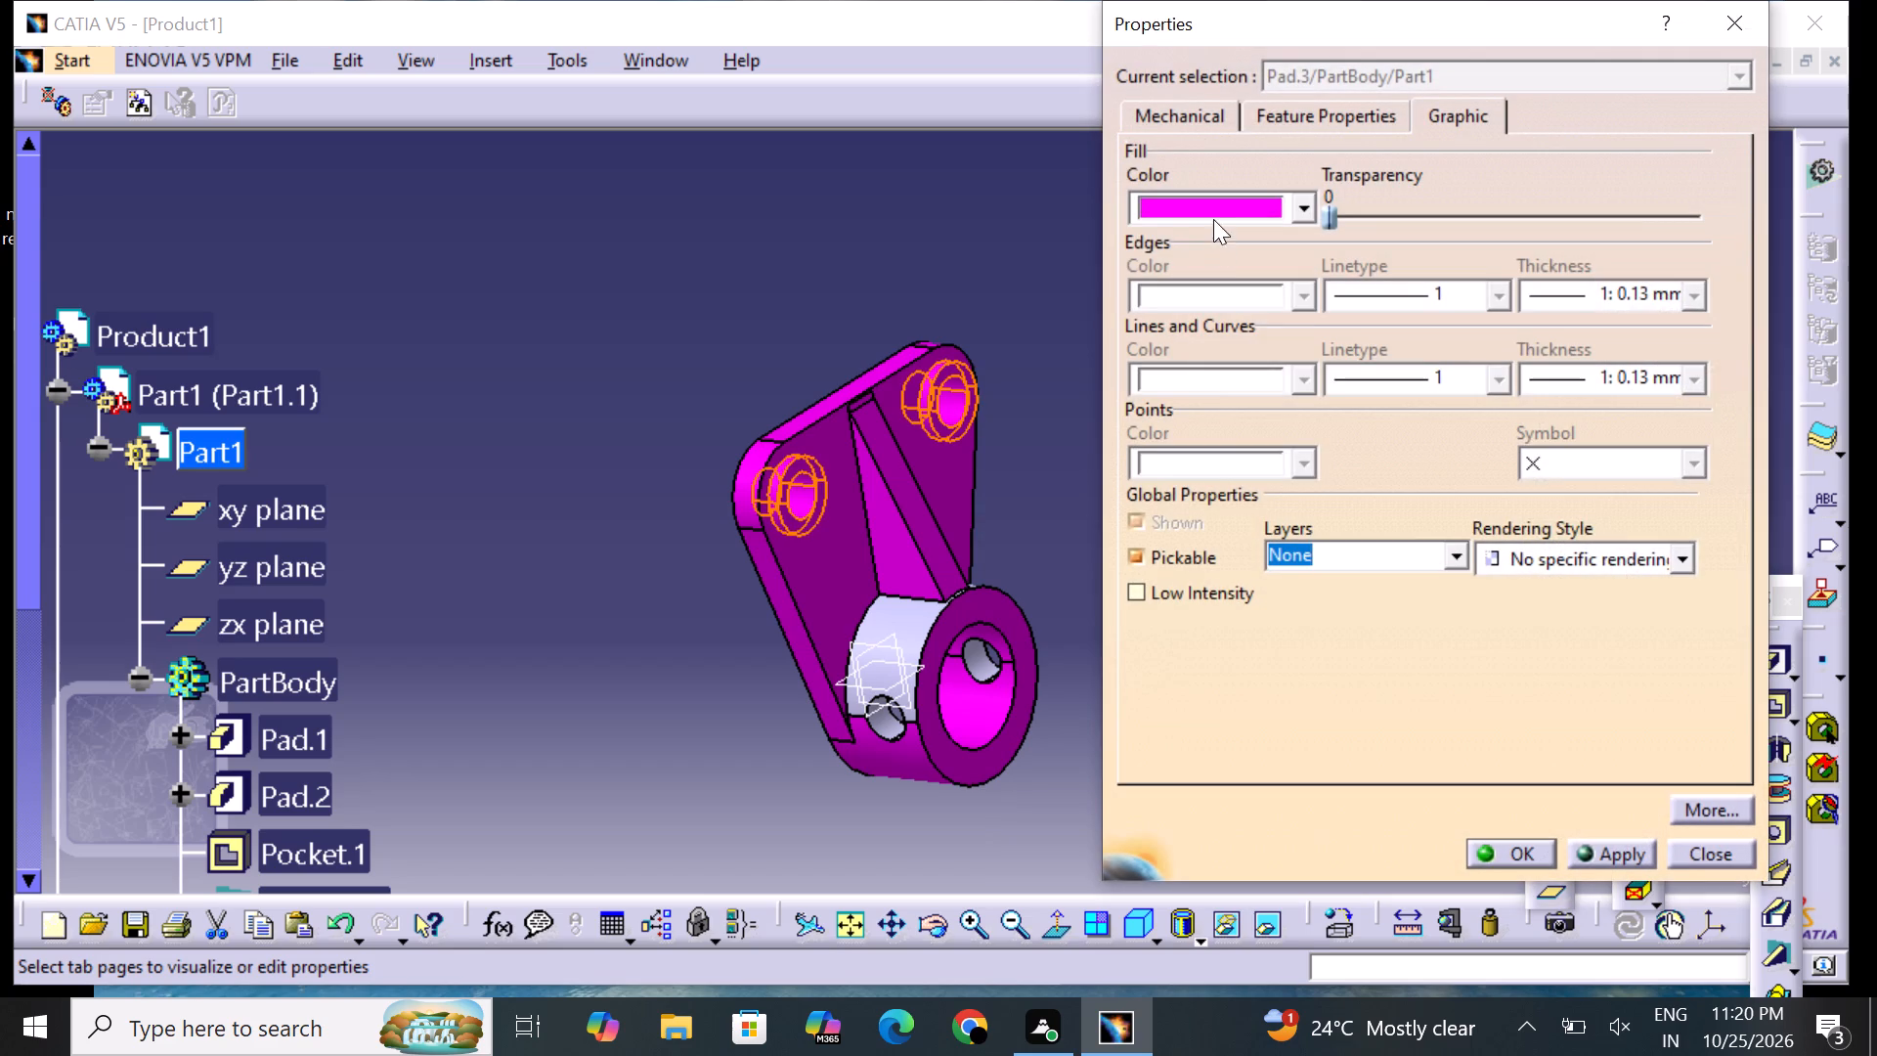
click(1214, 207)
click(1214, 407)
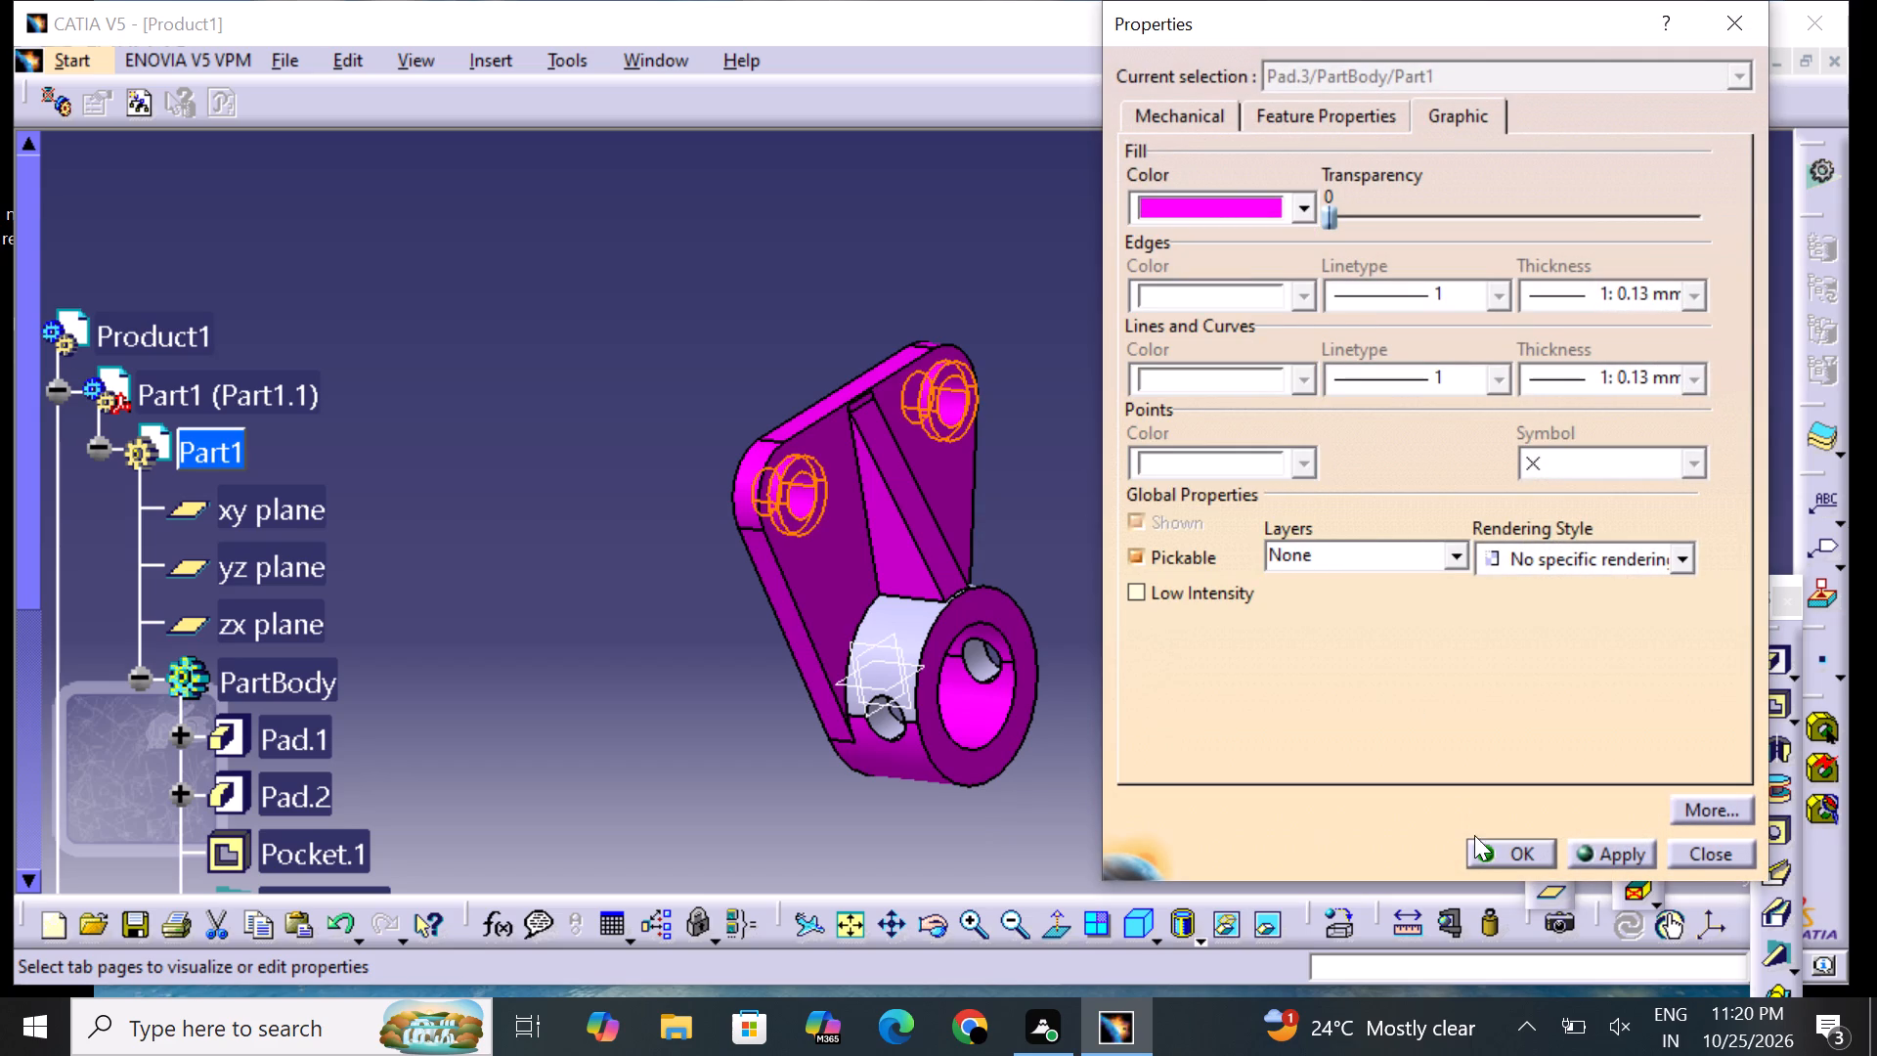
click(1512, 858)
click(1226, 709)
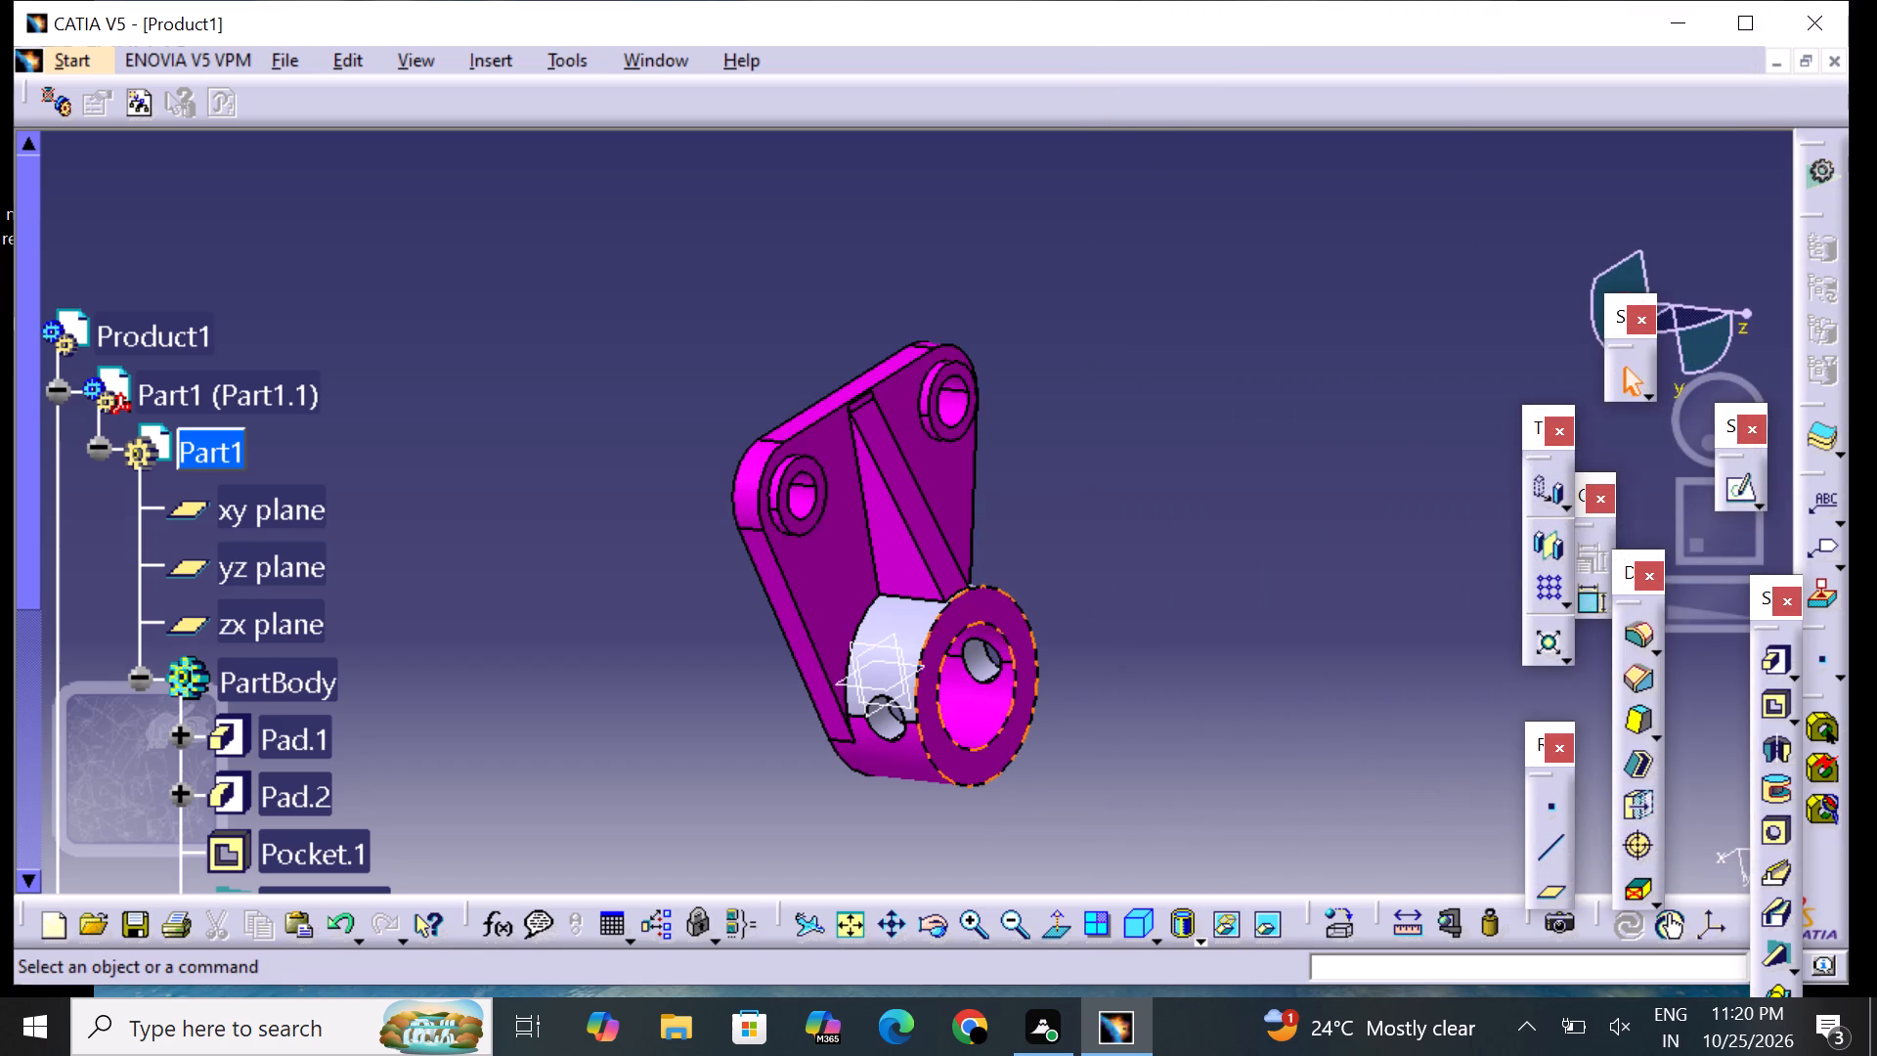
Set the fill colour of the large ring boss's remaining grey outer cylindrical face, on Pad.2, to magenta.
click(922, 610)
right_click(1096, 437)
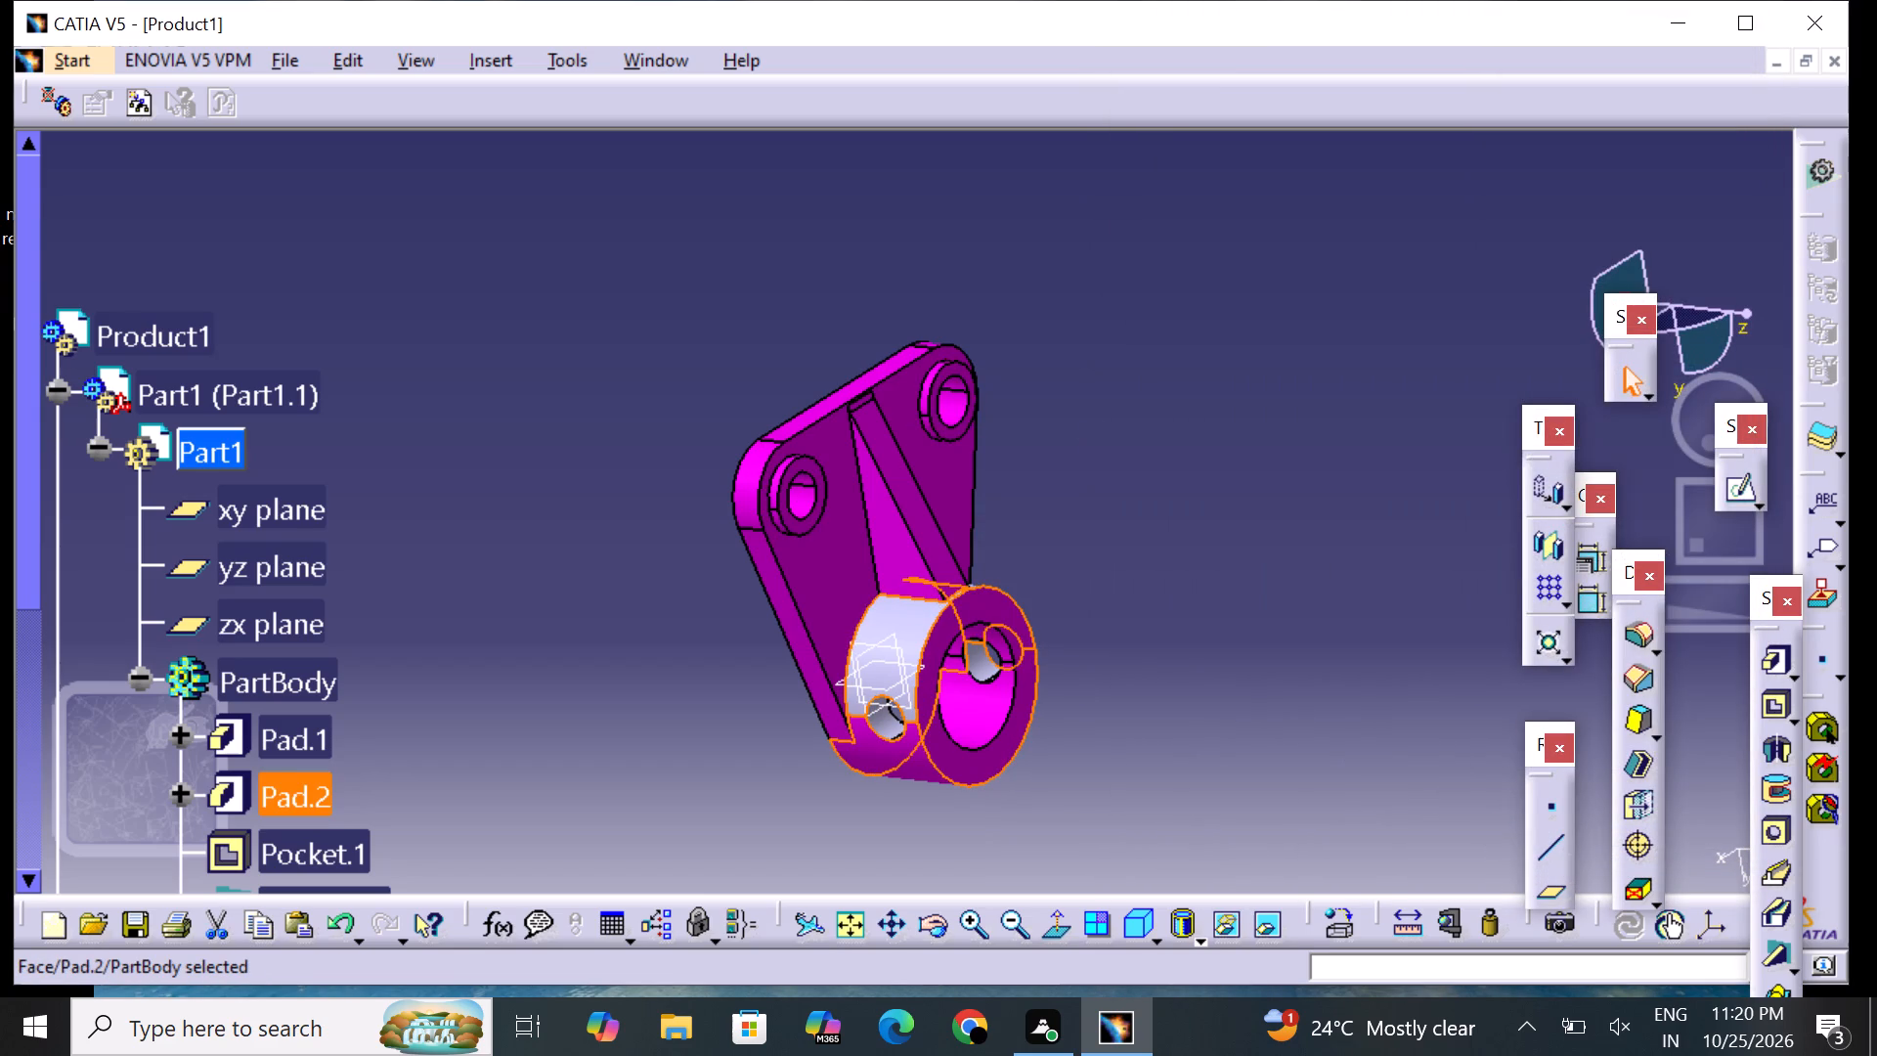
right_click(1099, 445)
click(908, 618)
right_click(908, 621)
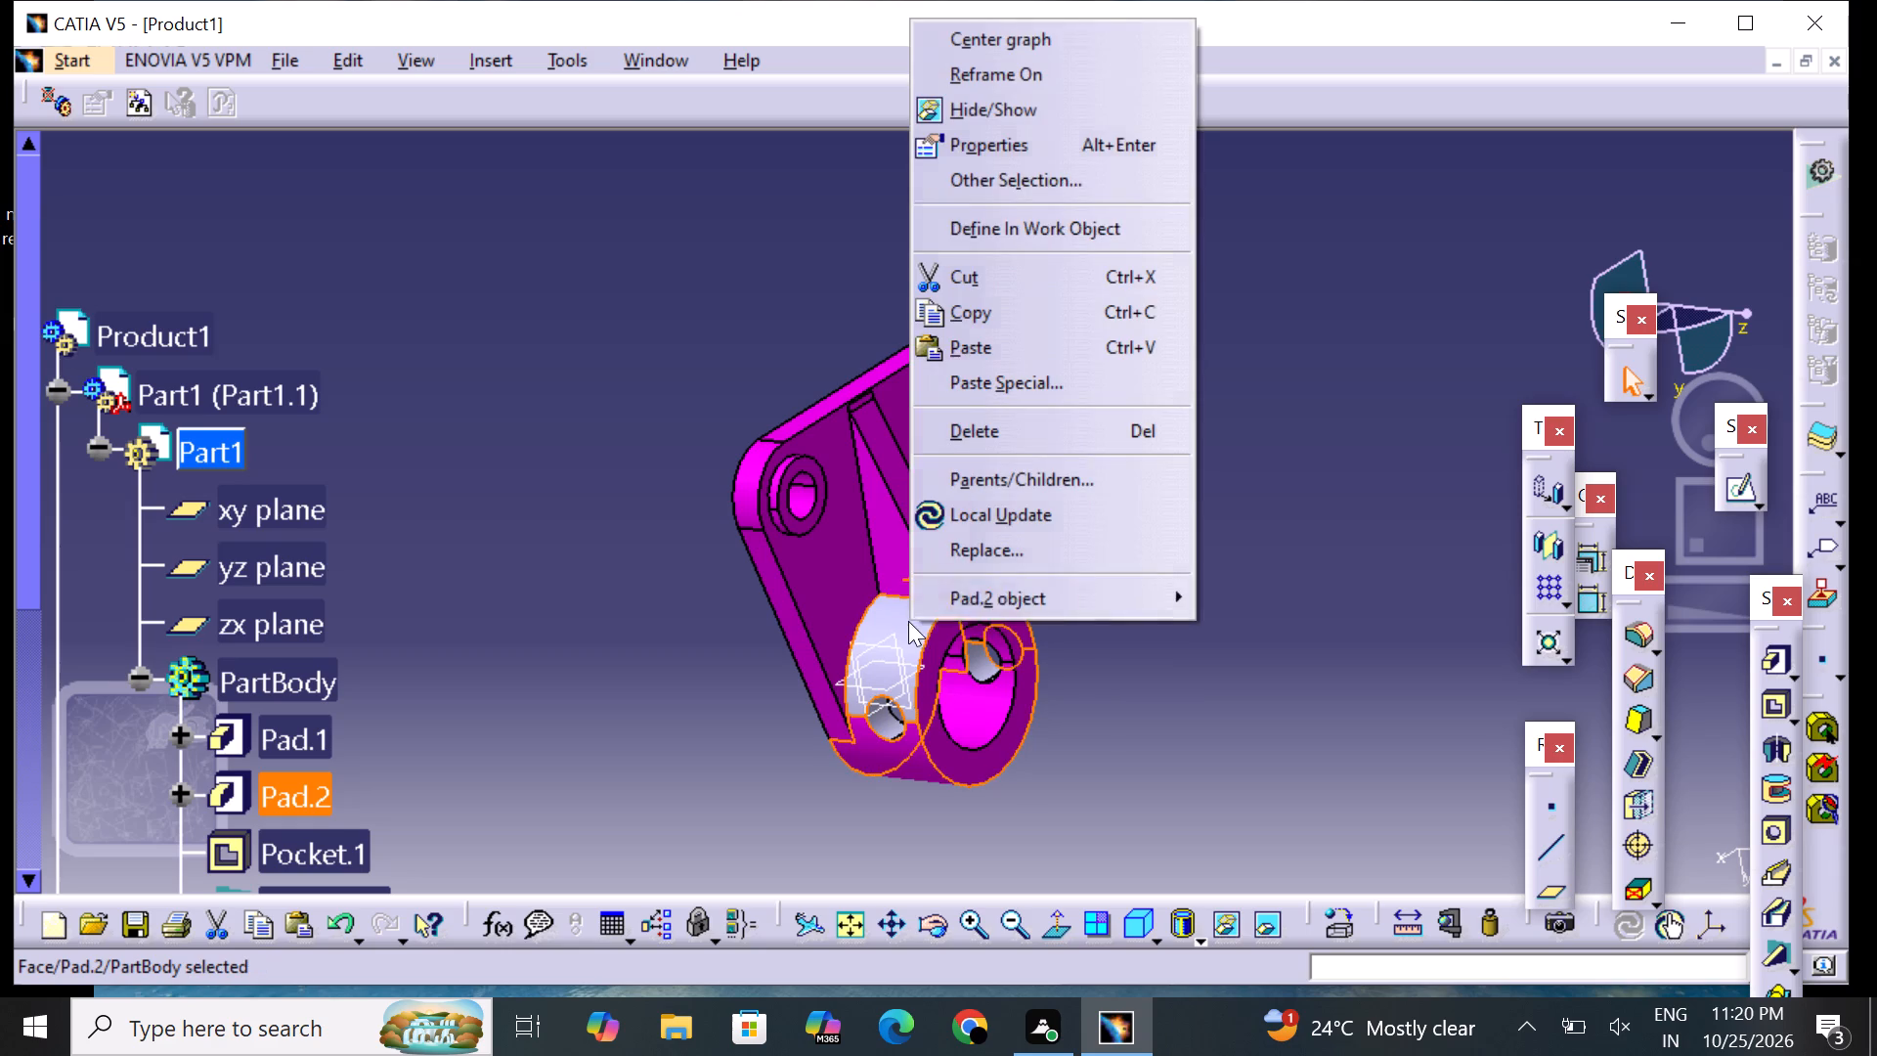
click(1054, 151)
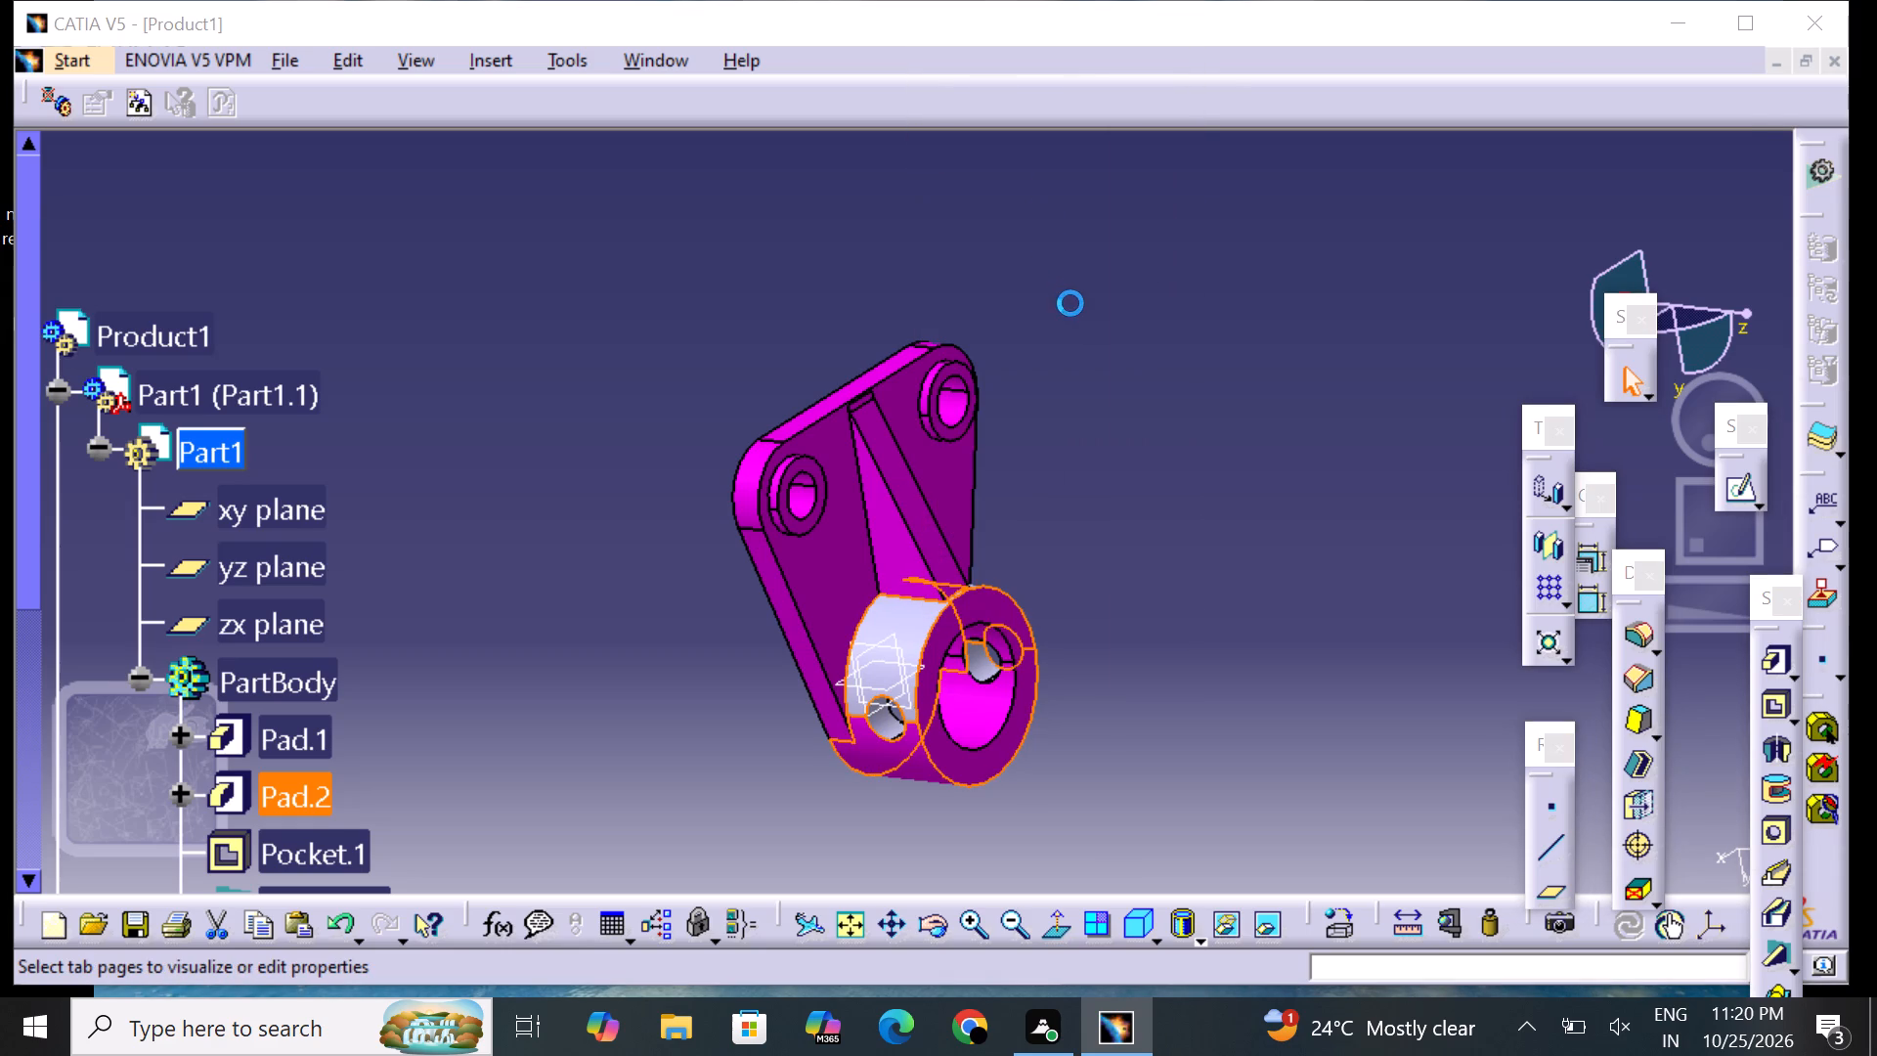
click(1200, 208)
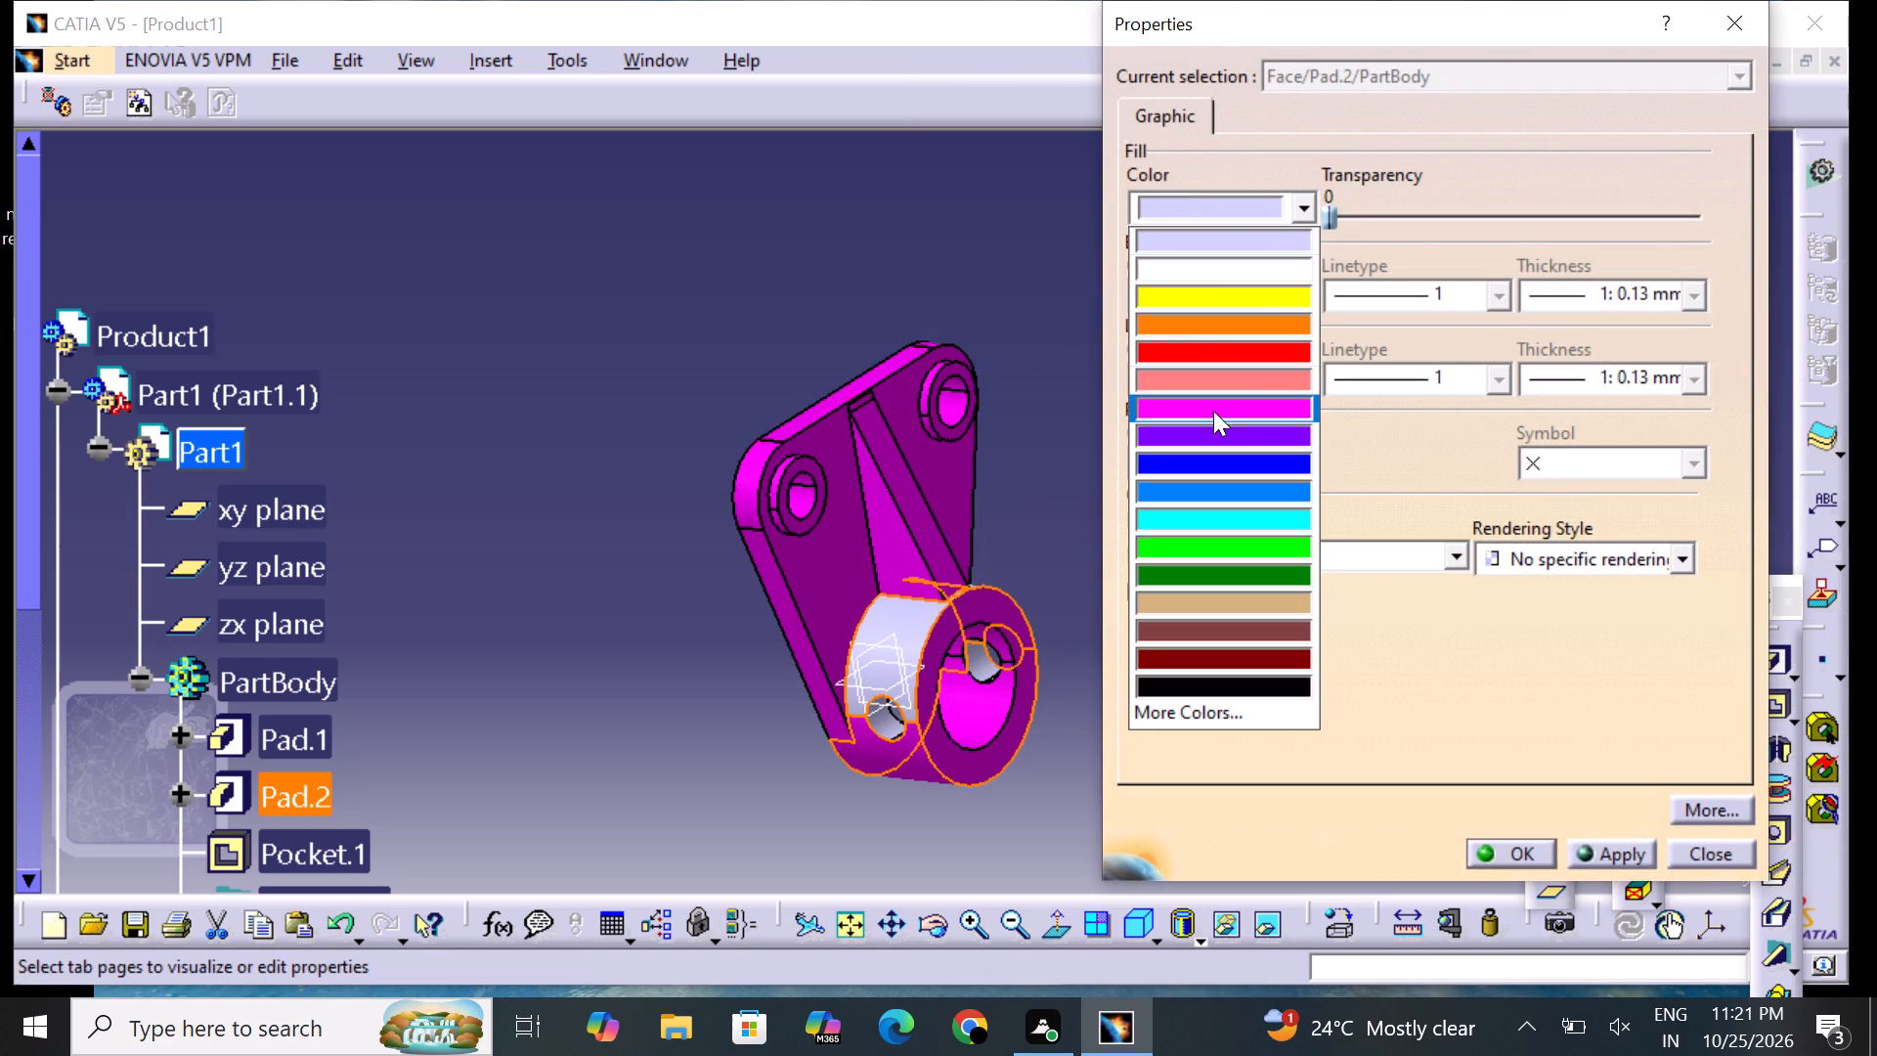
click(1213, 411)
click(1501, 840)
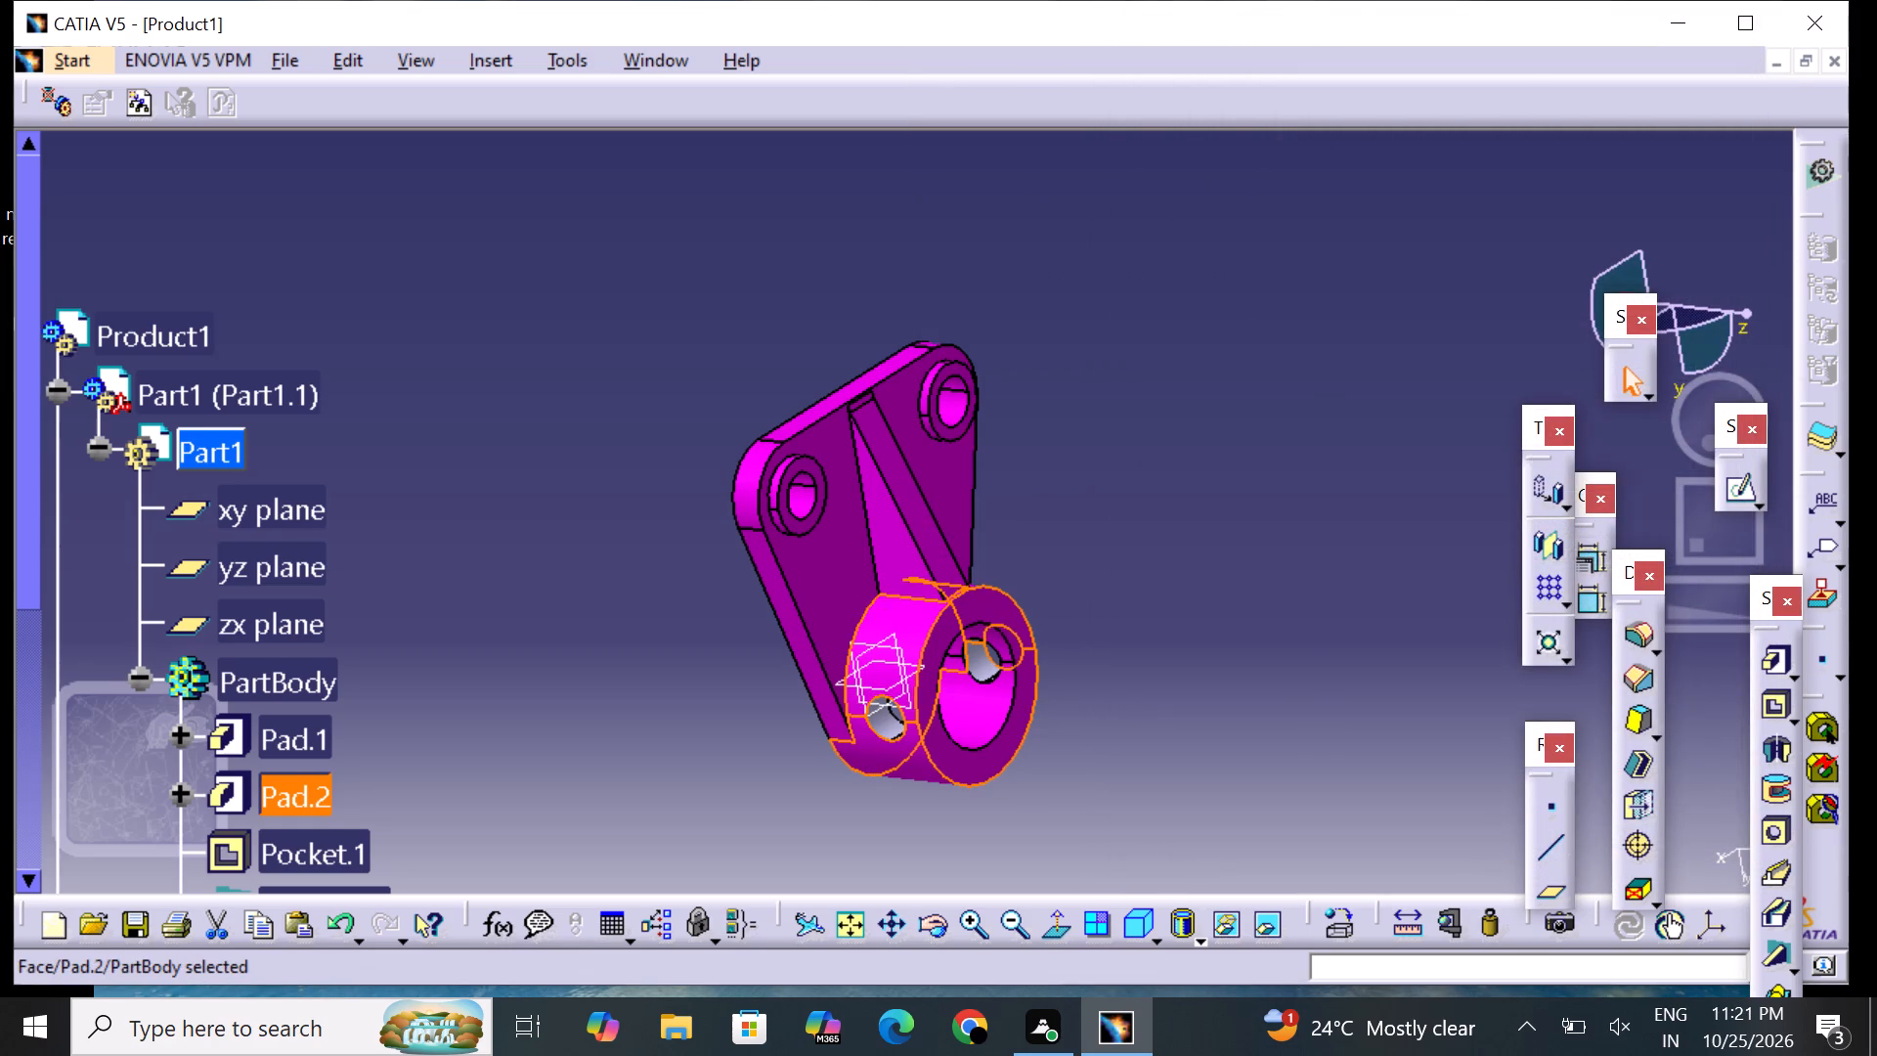
click(1323, 741)
Set the fill colour of the side hole through the large ring boss's wall, feature Pocket.5, to magenta.
middle_drag(1288, 658, 868, 635)
right_drag(1288, 658, 852, 615)
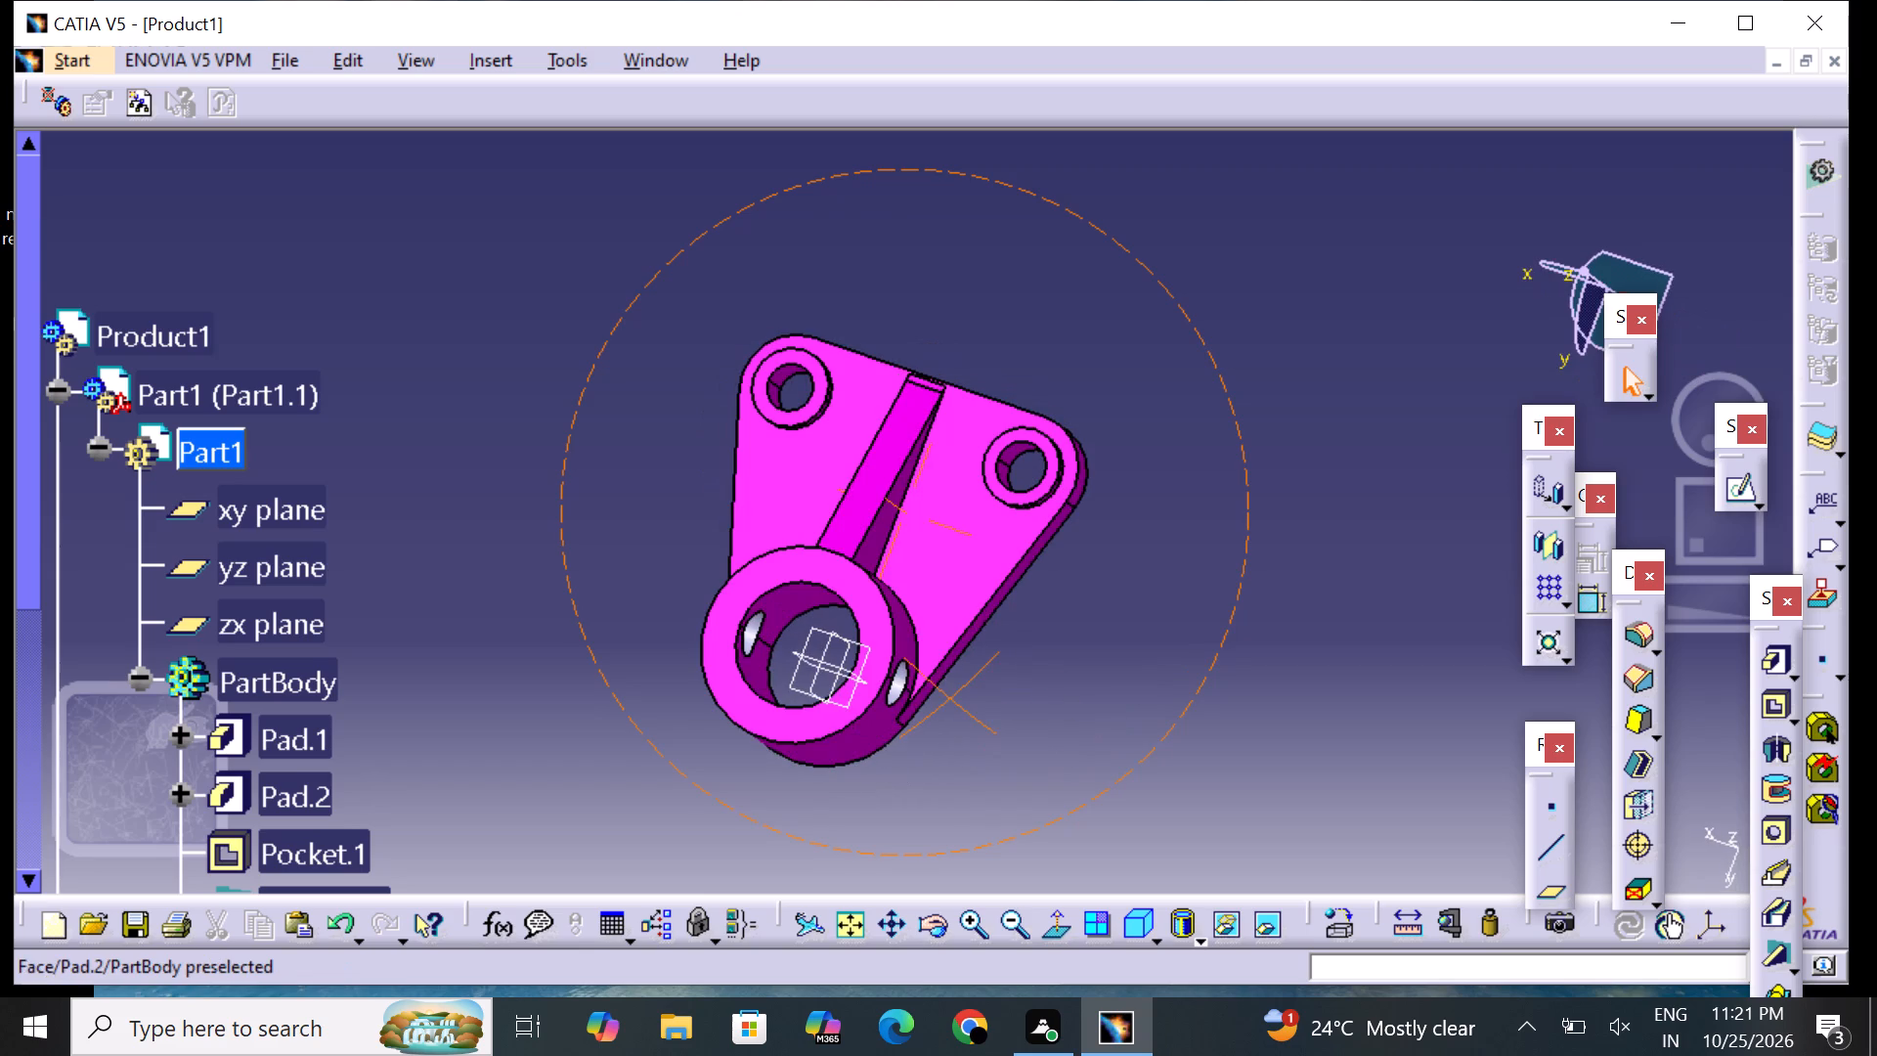
click(887, 674)
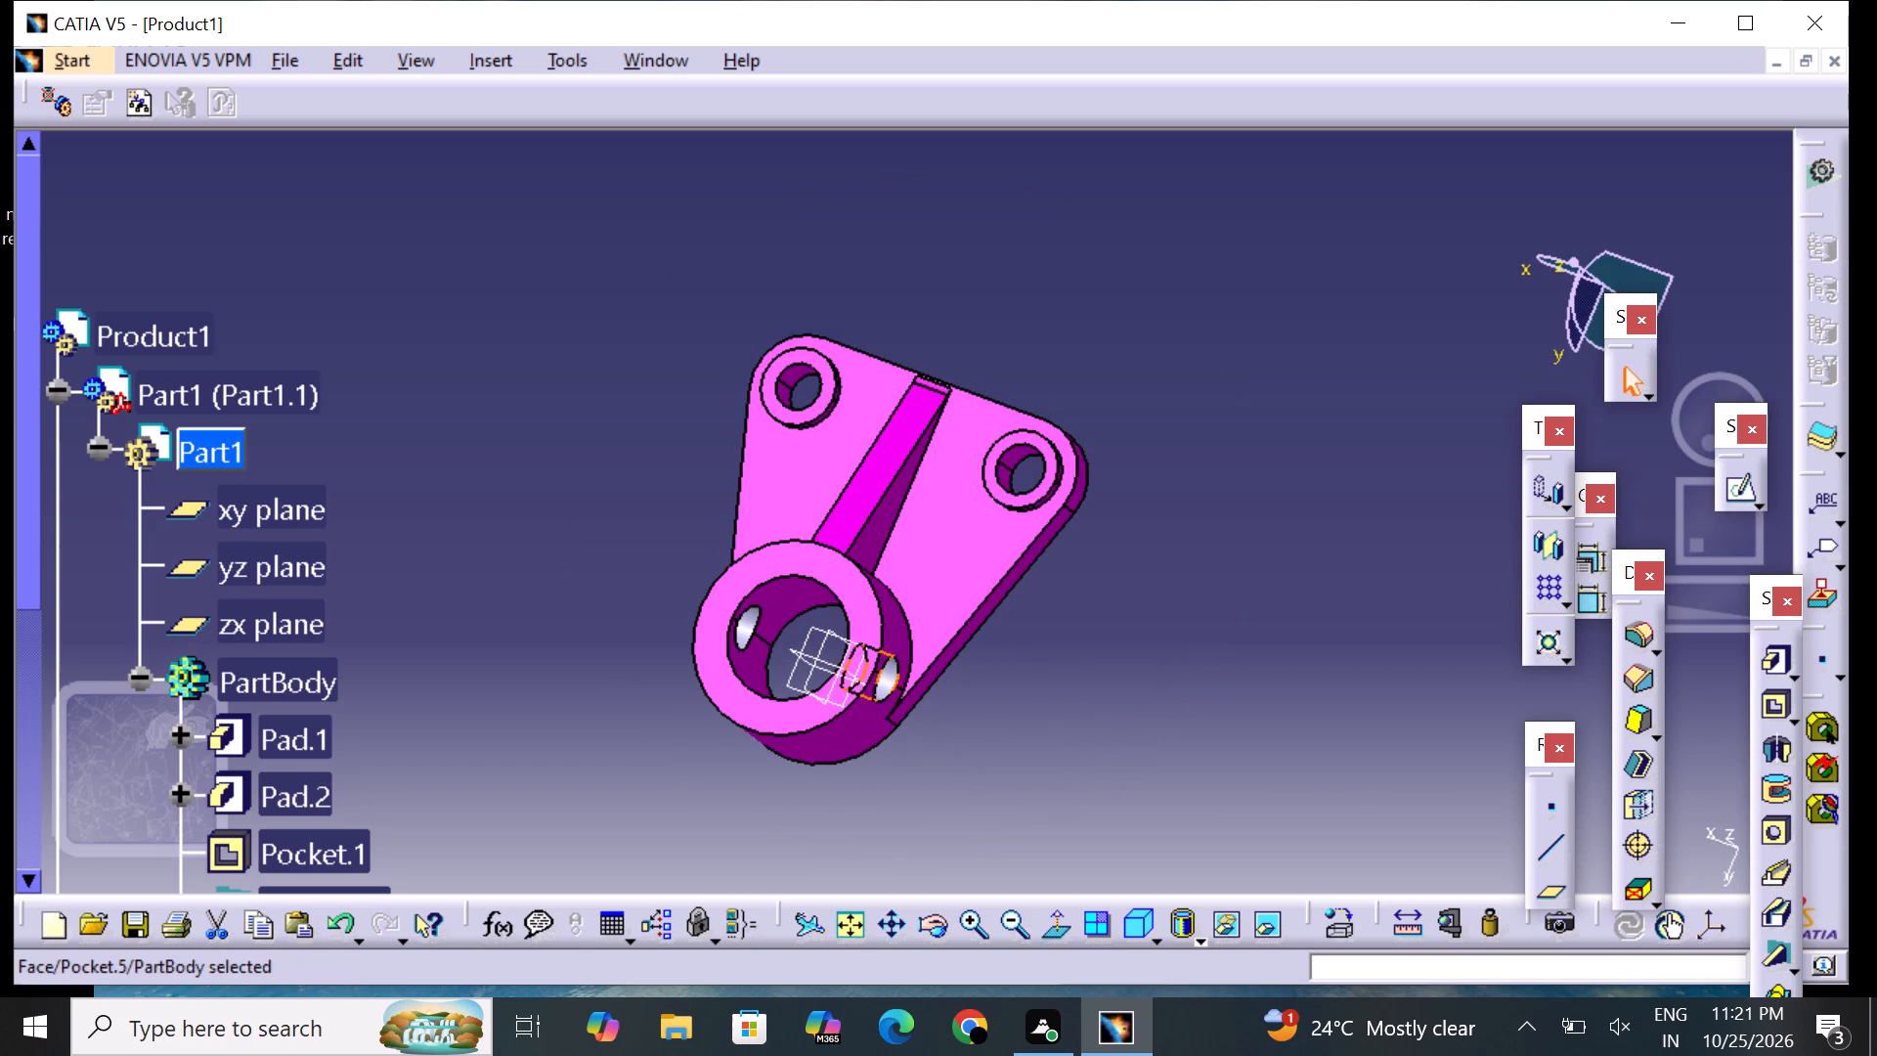
right_click(1032, 660)
click(887, 668)
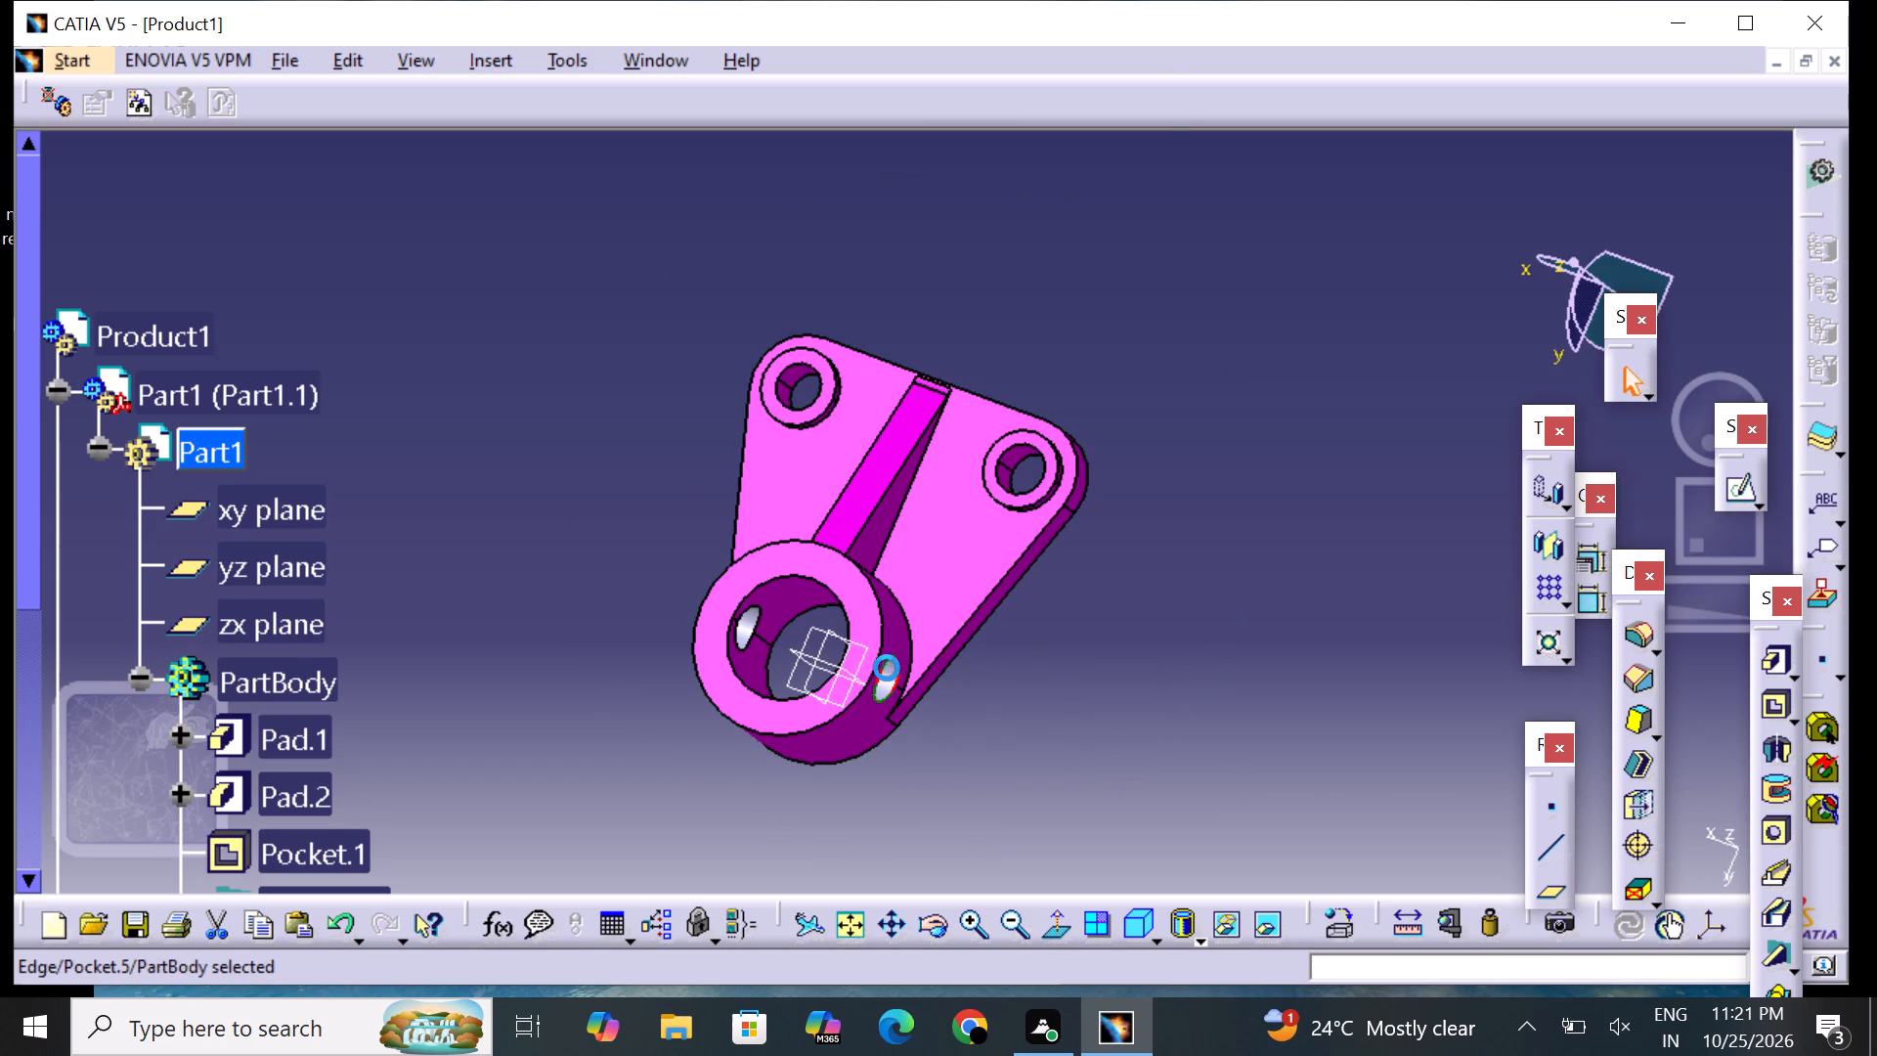
right_click(887, 668)
click(1023, 201)
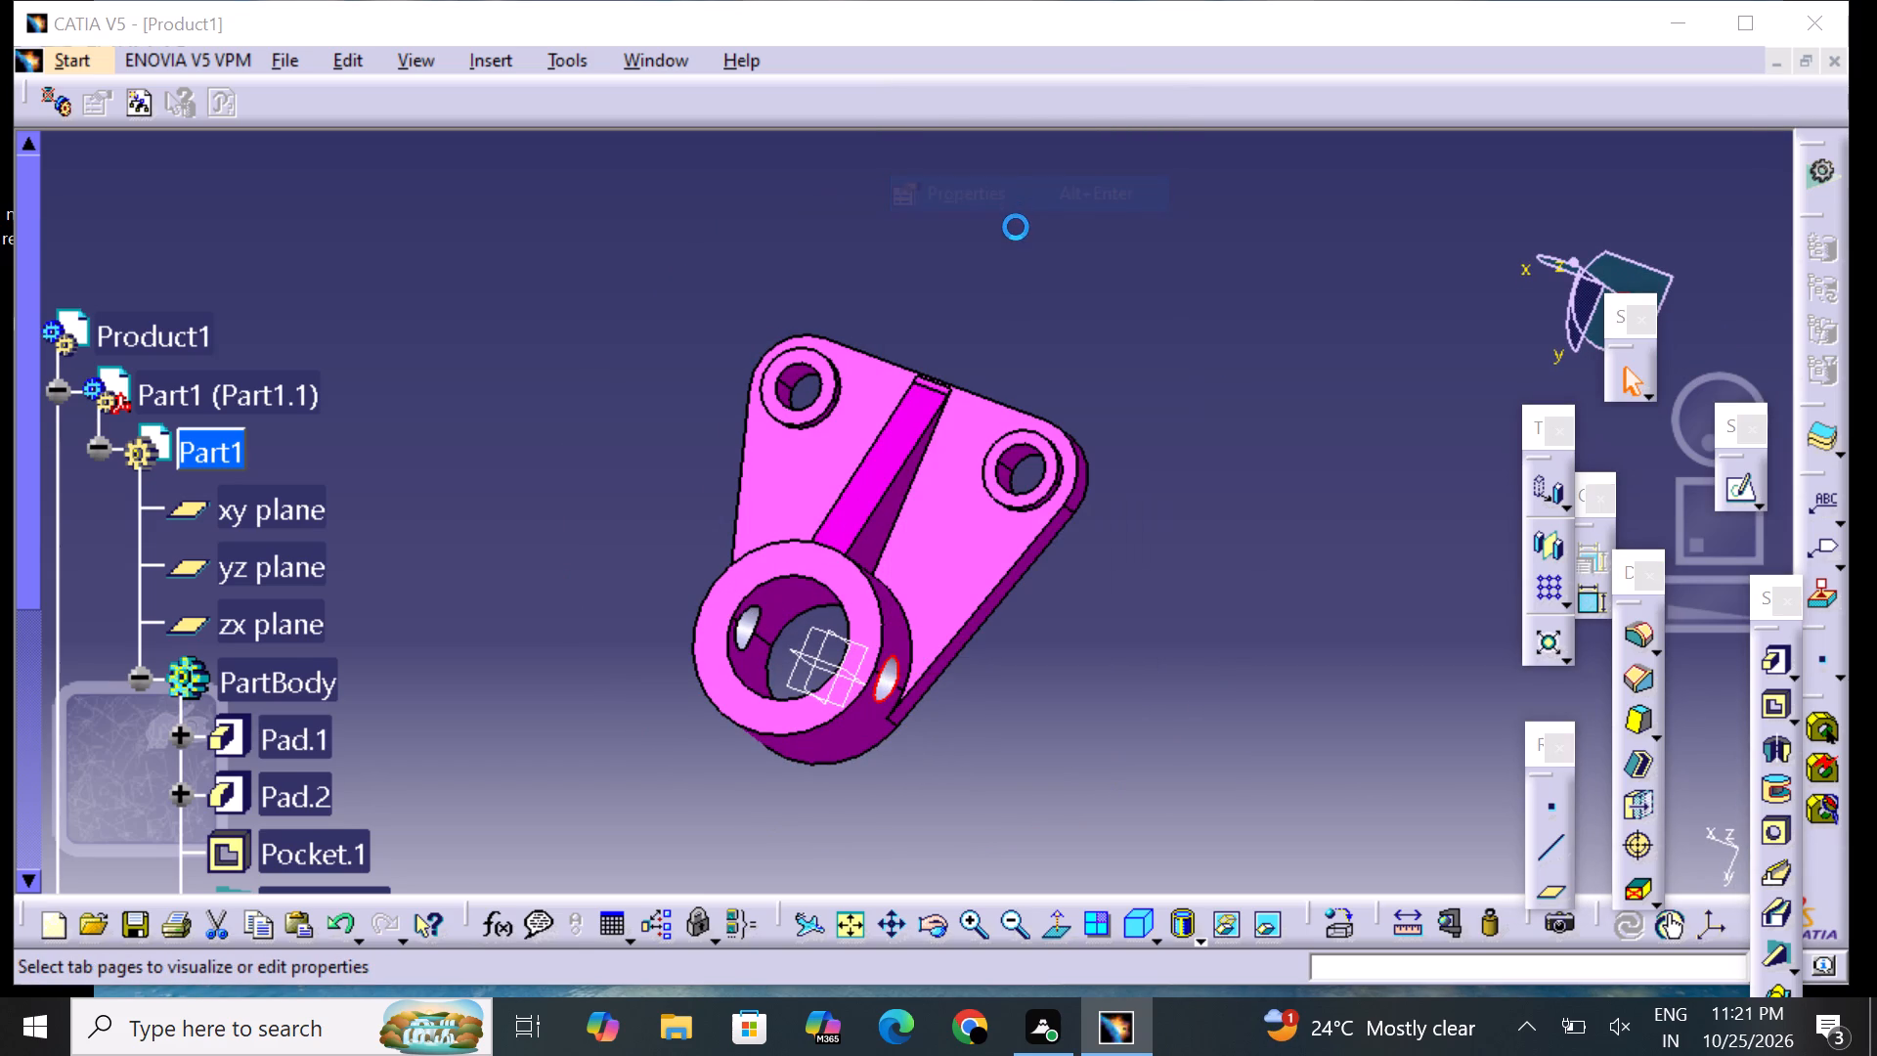
click(1212, 212)
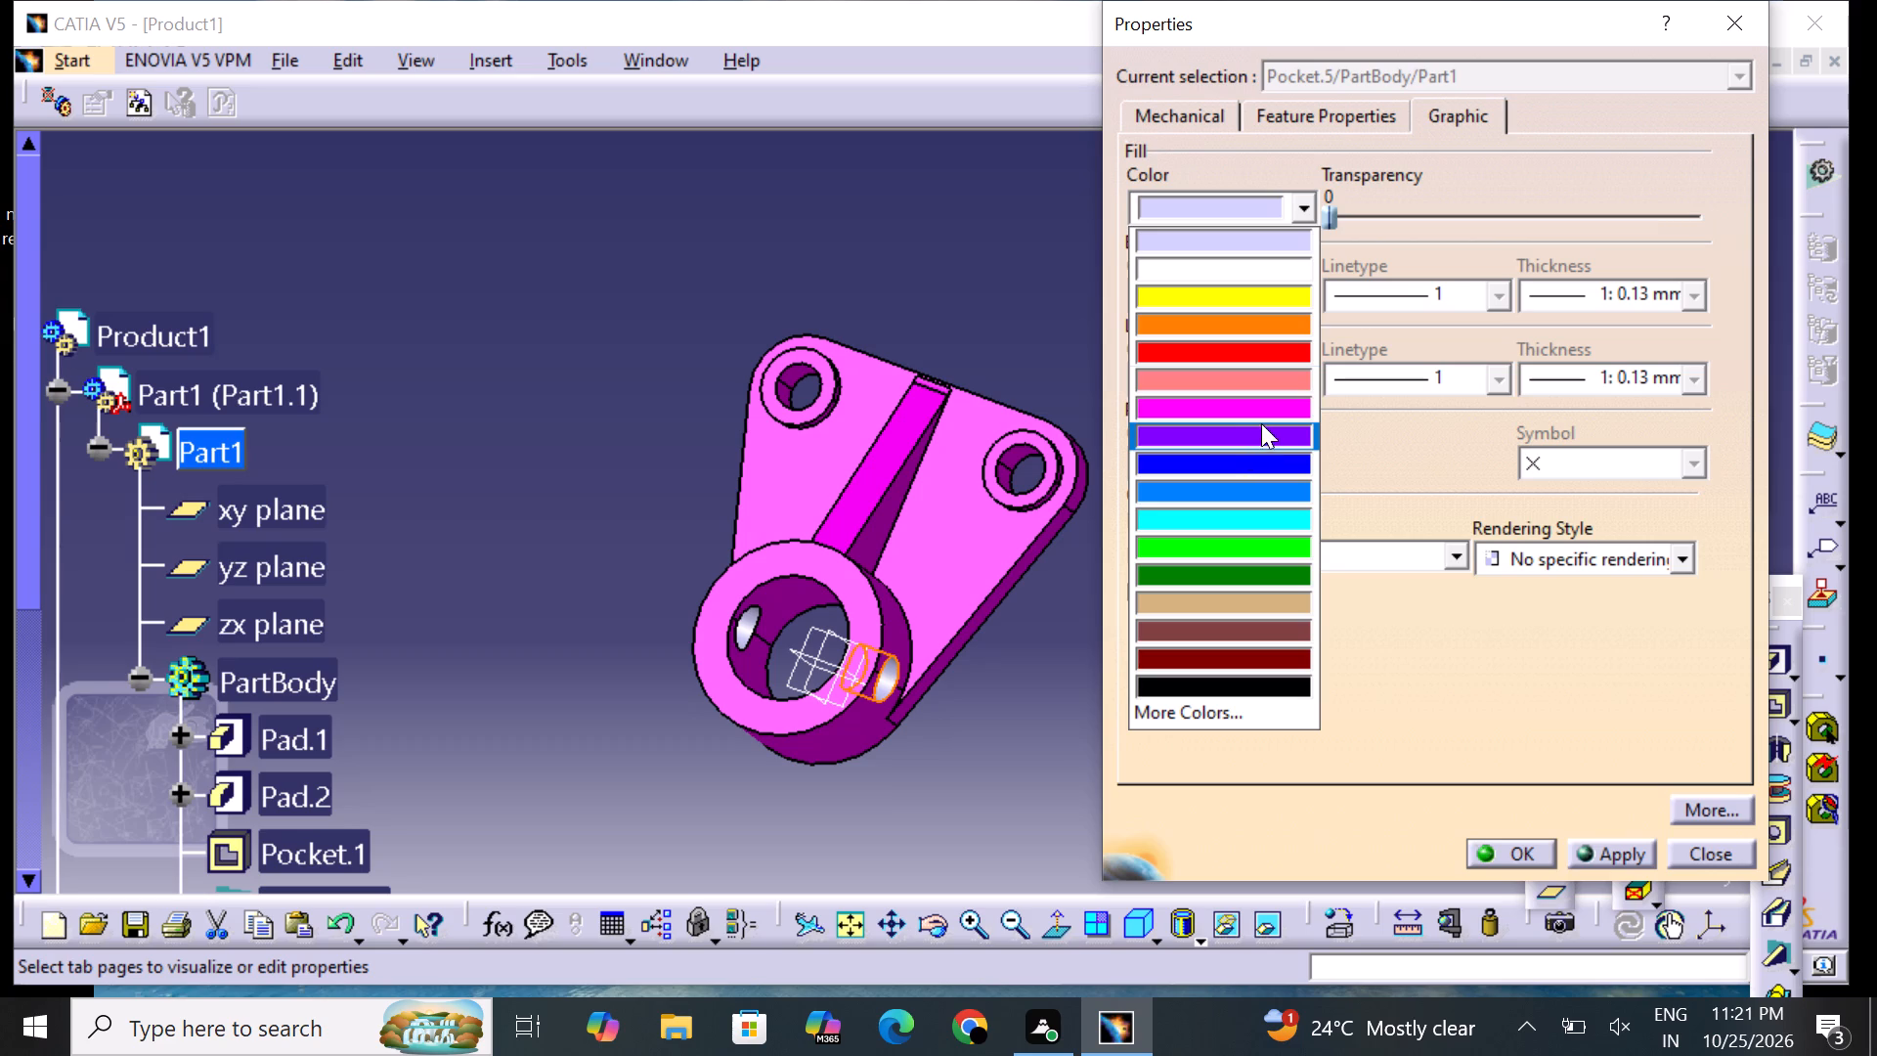
click(1264, 409)
click(1533, 853)
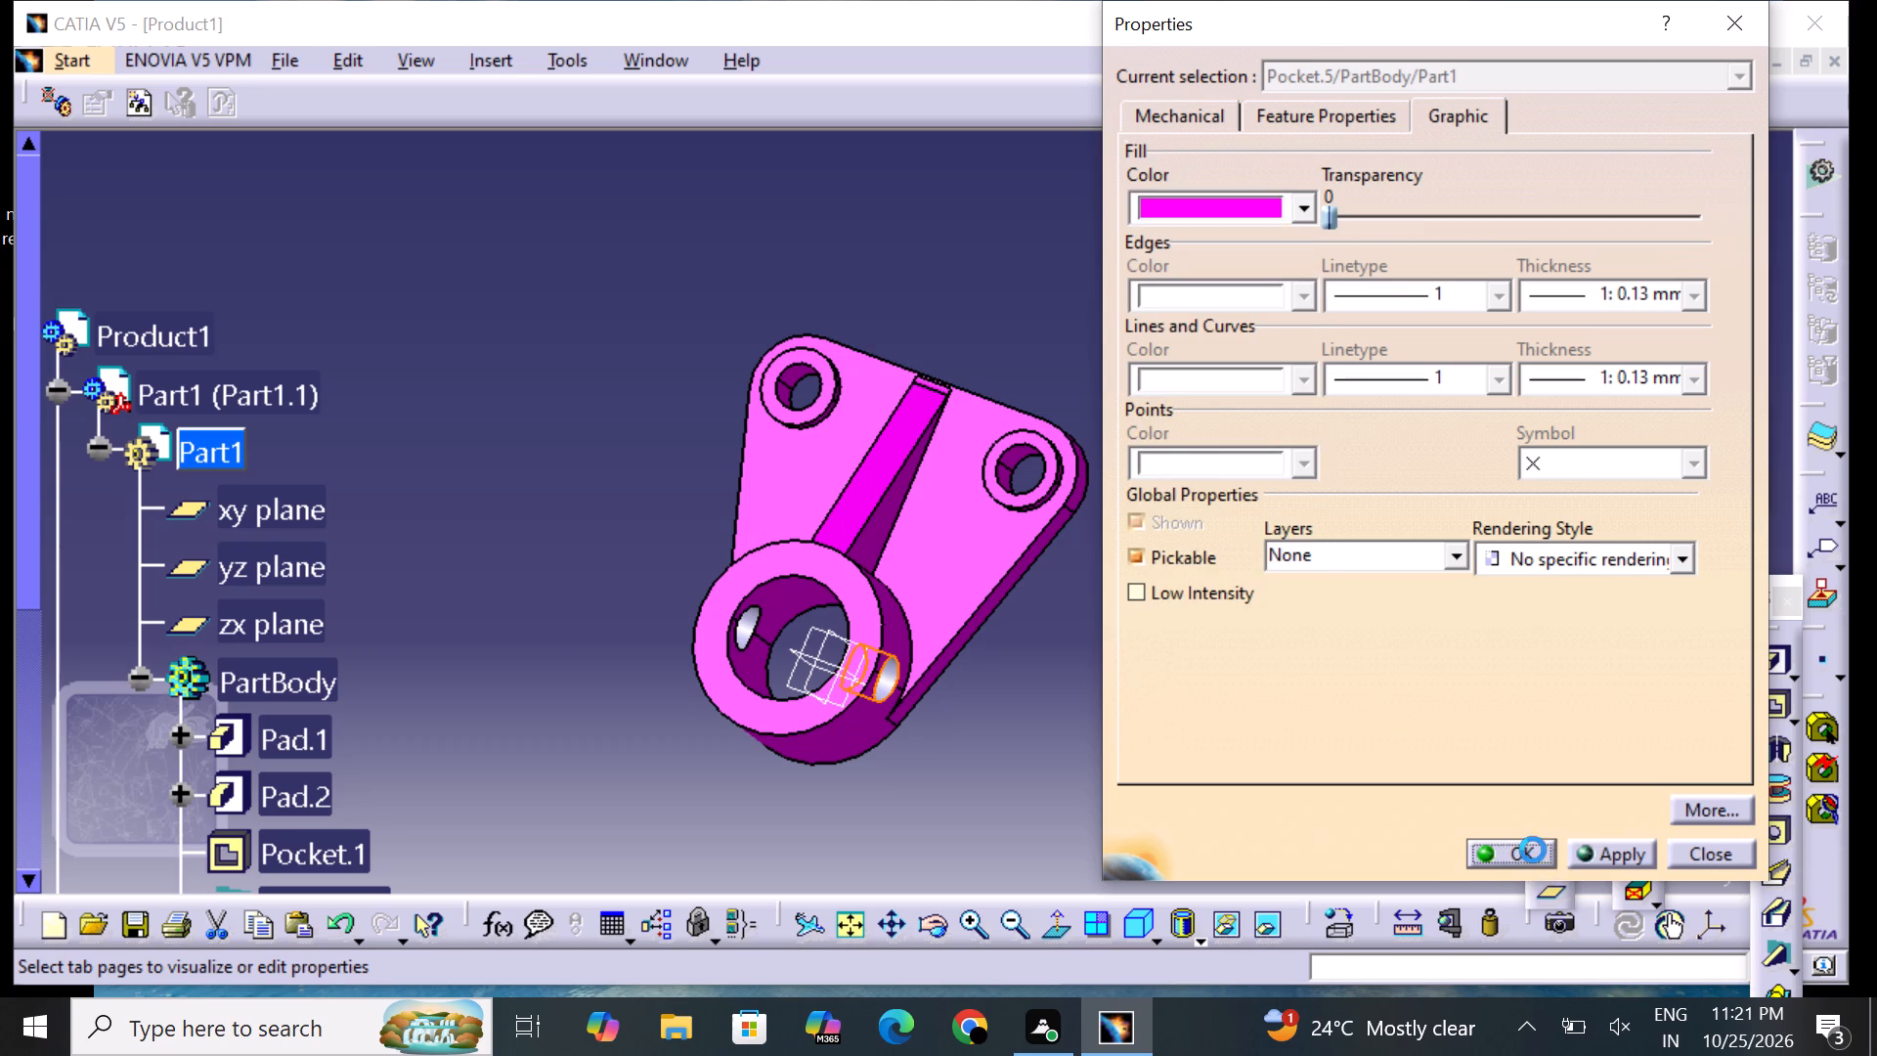
click(1165, 719)
Set the fill colour of the opposite side hole in the large ring boss's wall, feature Pocket.4, to magenta.
middle_drag(618, 602, 616, 625)
right_drag(618, 602, 616, 625)
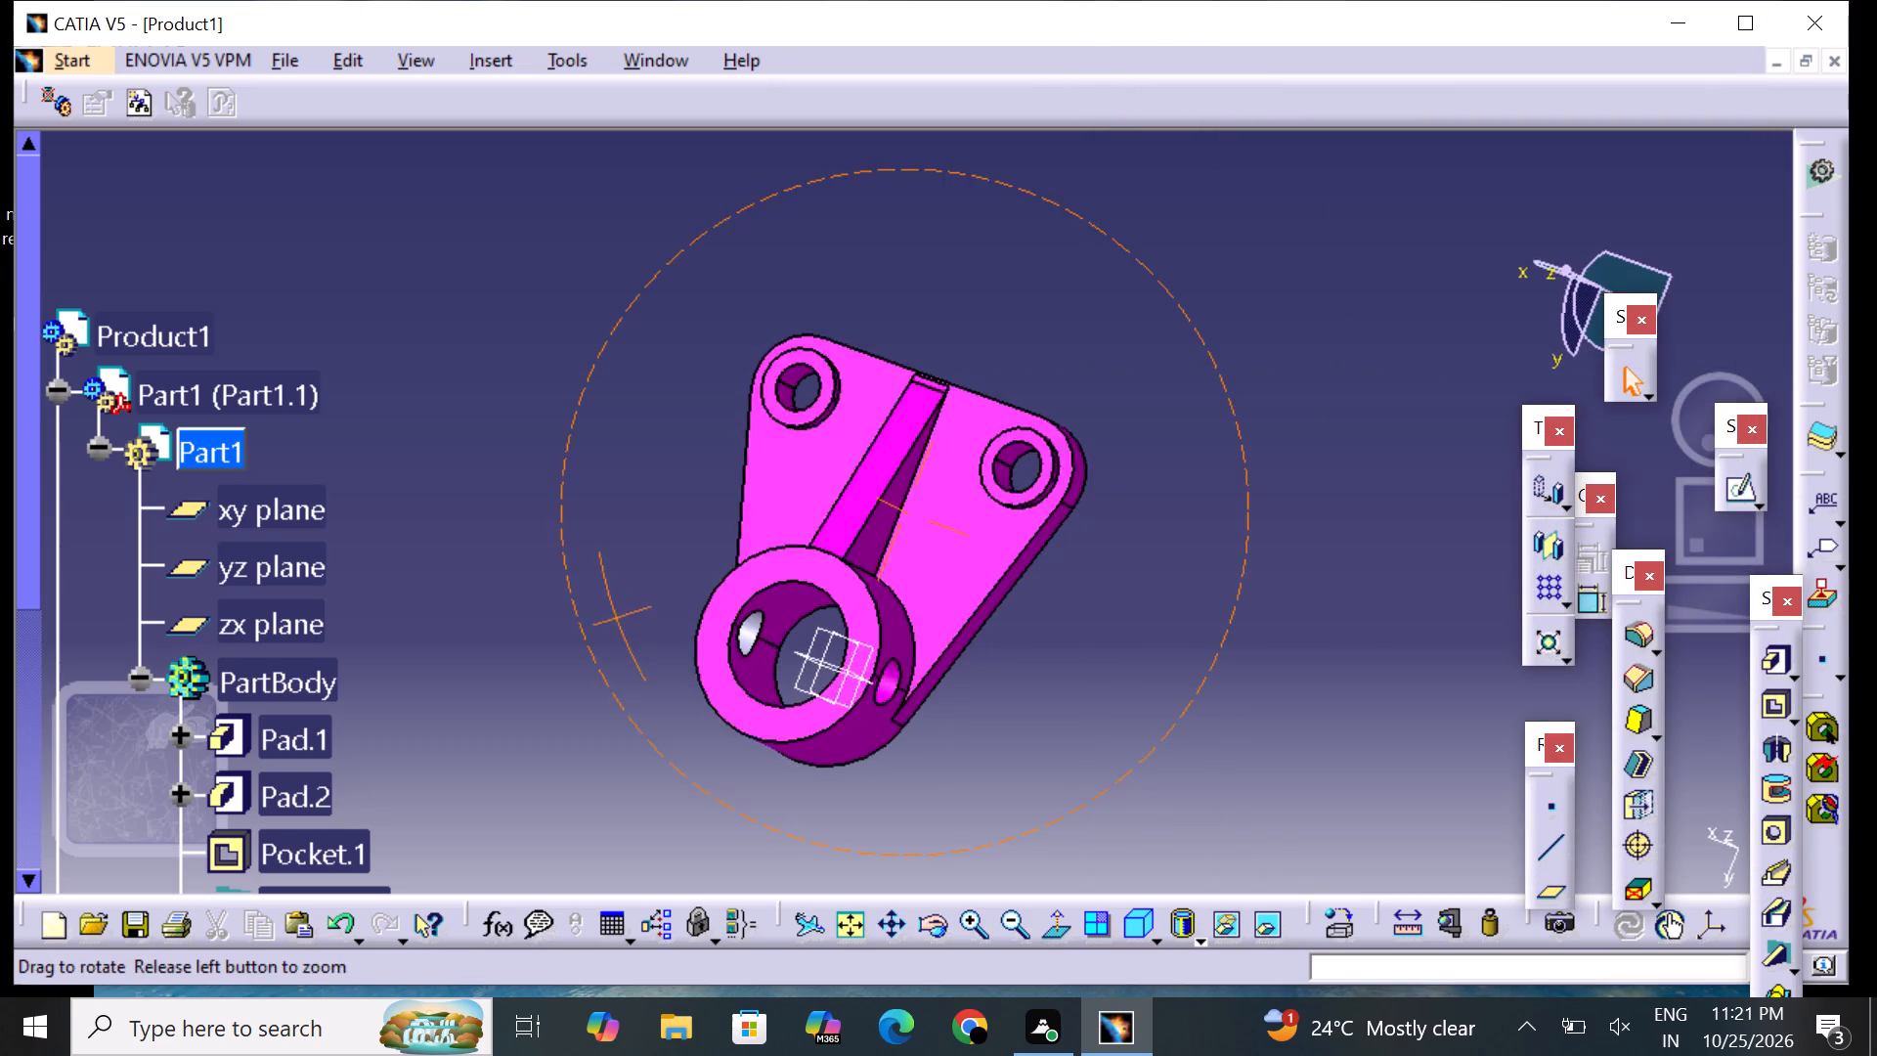
middle_drag(616, 625, 627, 658)
right_drag(616, 625, 627, 658)
click(767, 645)
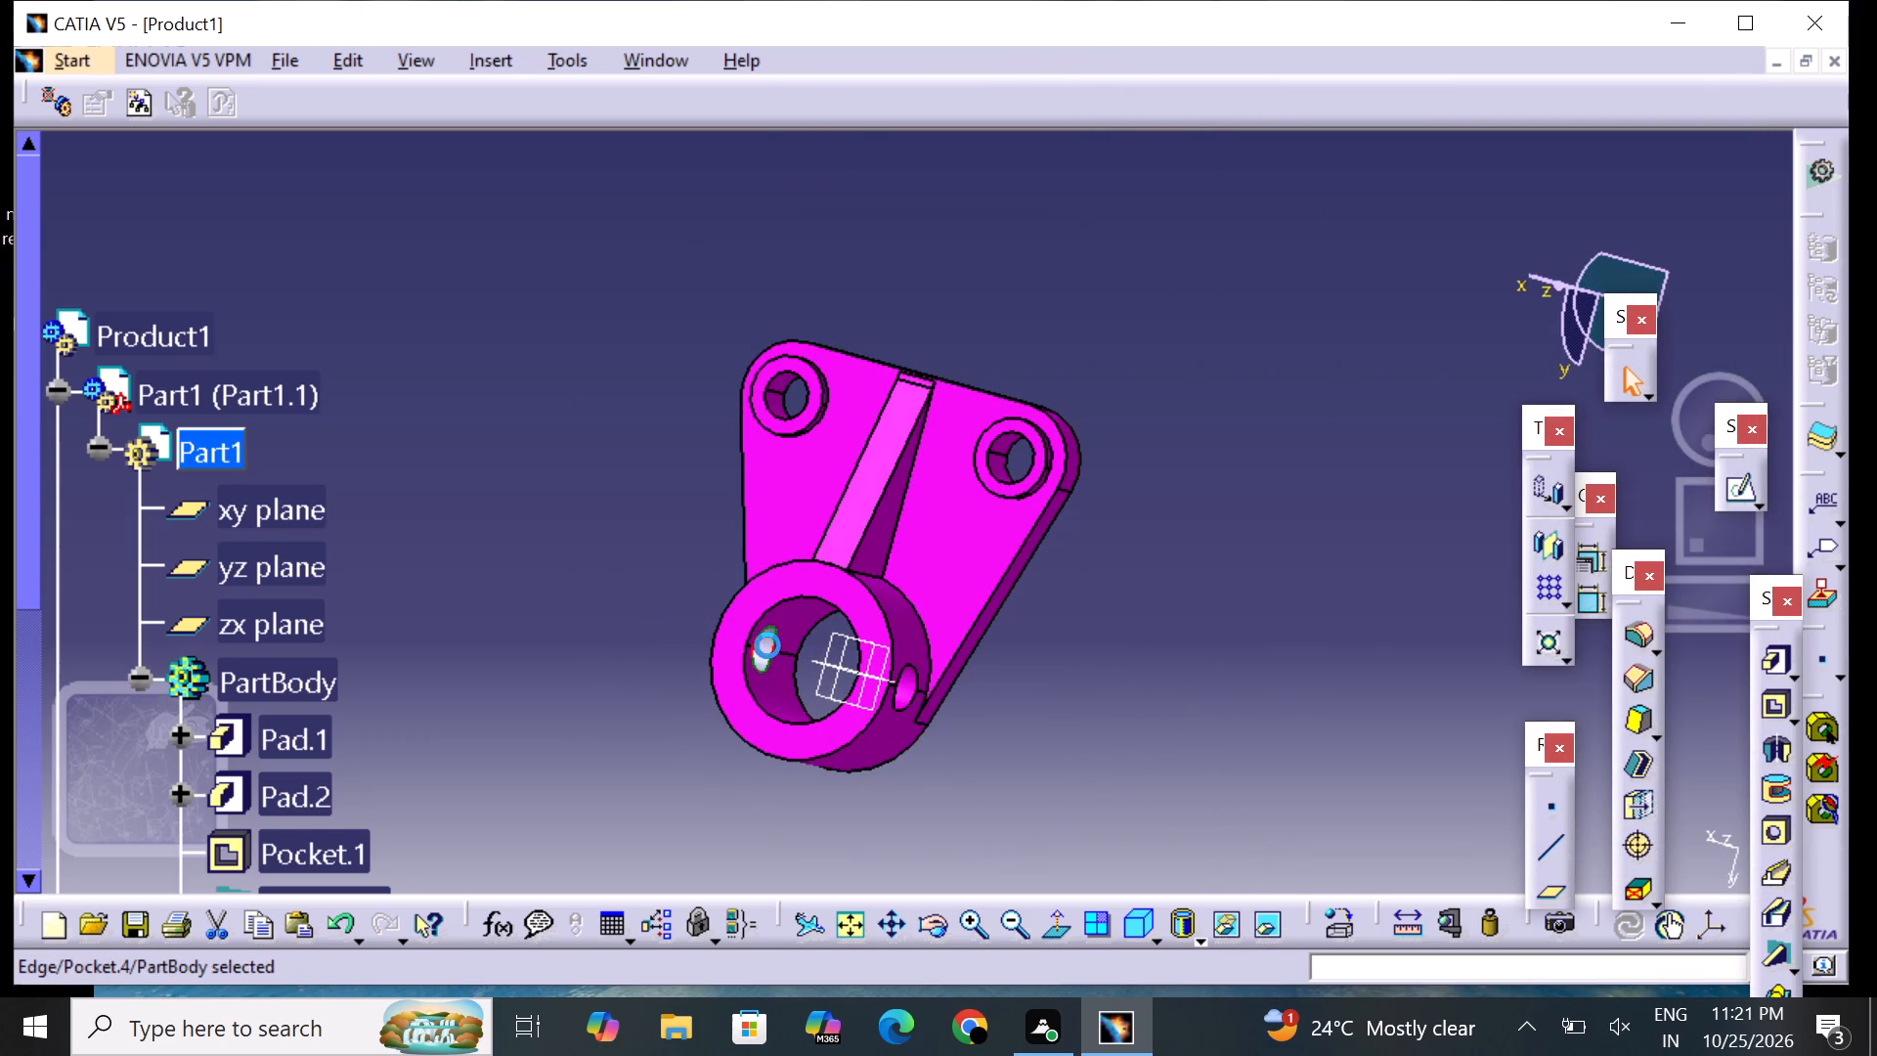
right_click(767, 645)
click(902, 163)
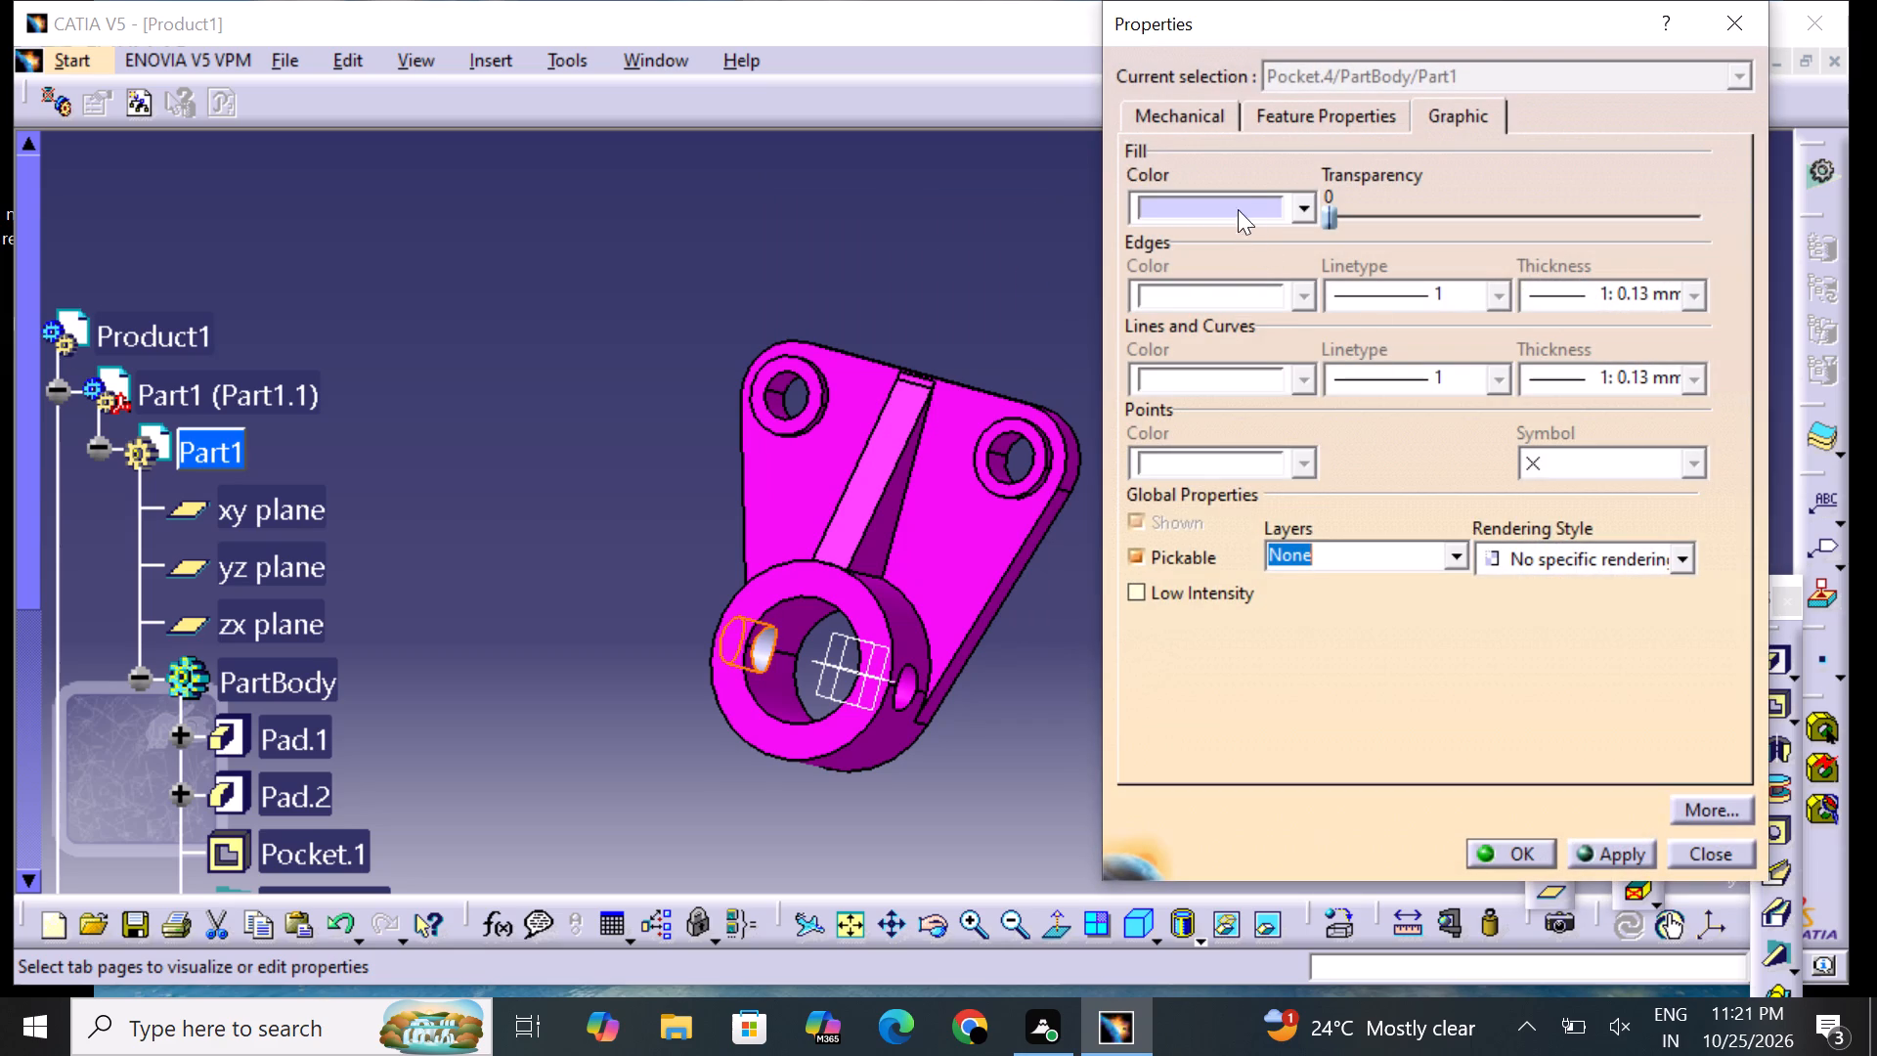
click(1238, 208)
click(1232, 402)
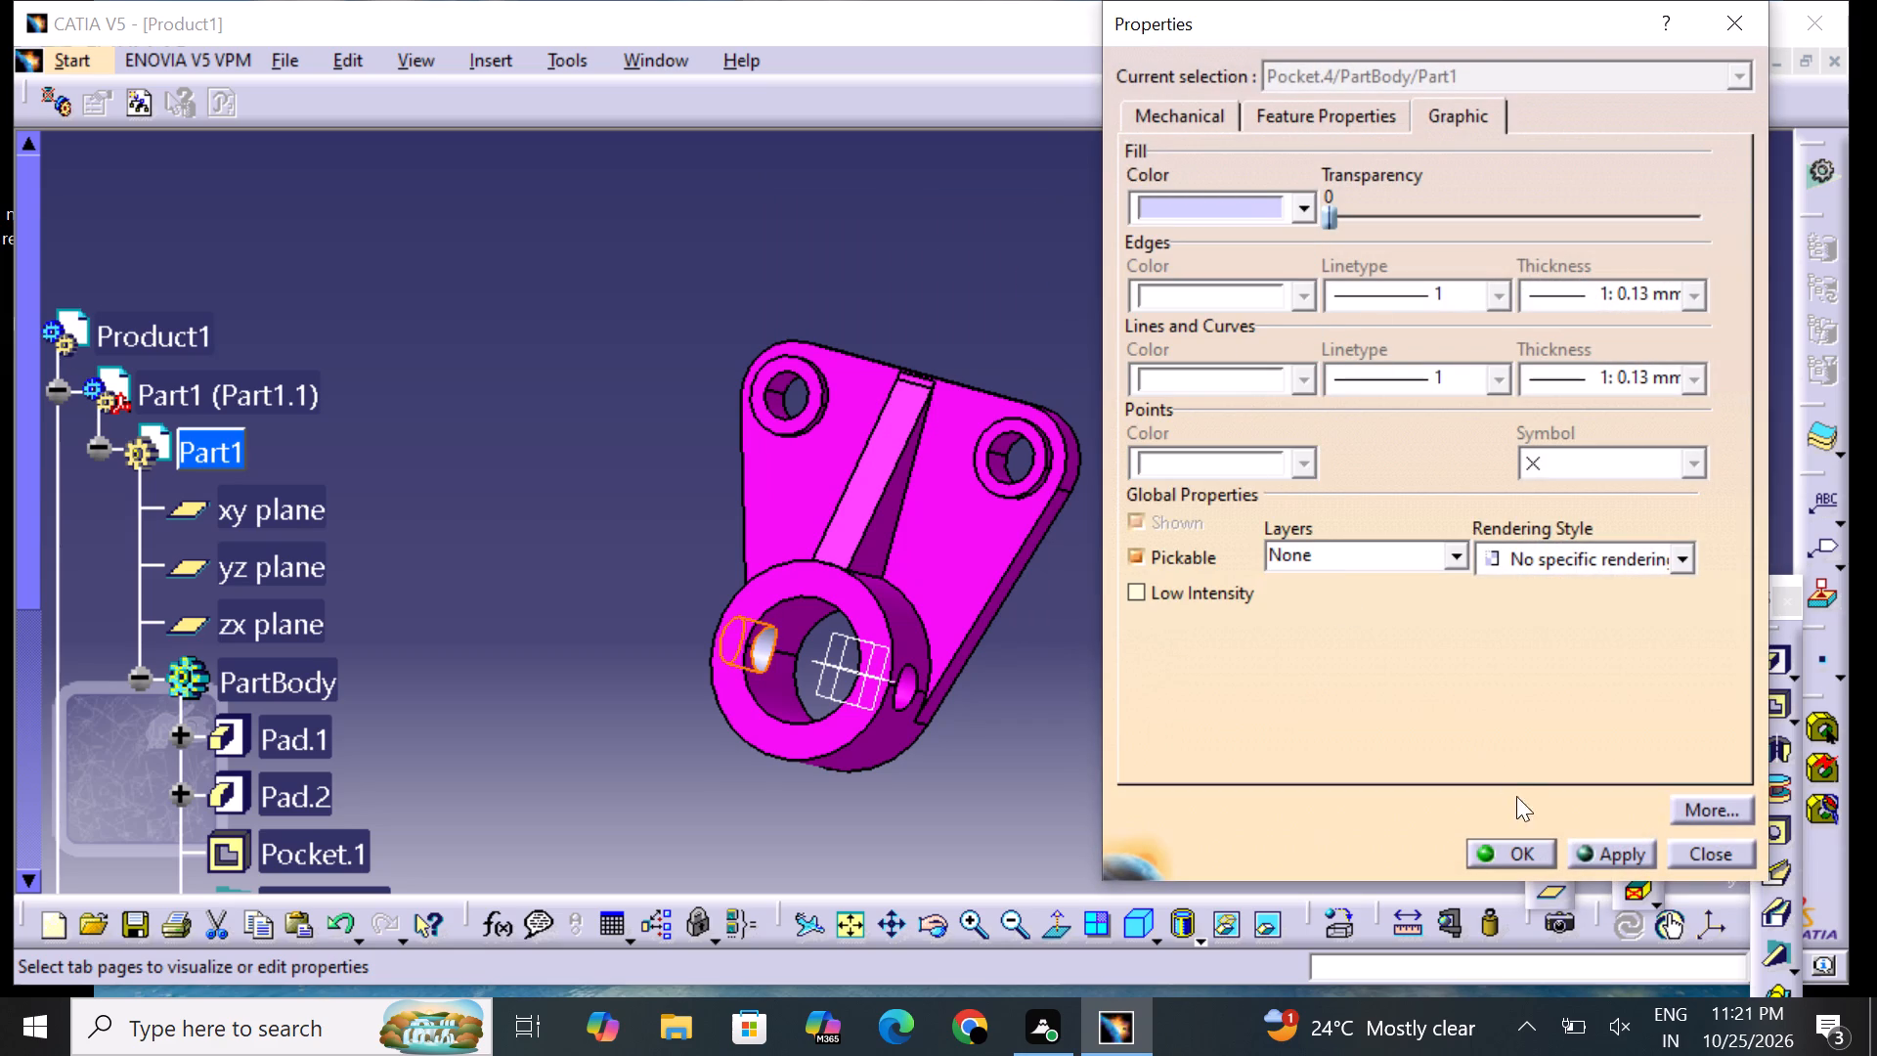
click(1516, 863)
click(1196, 723)
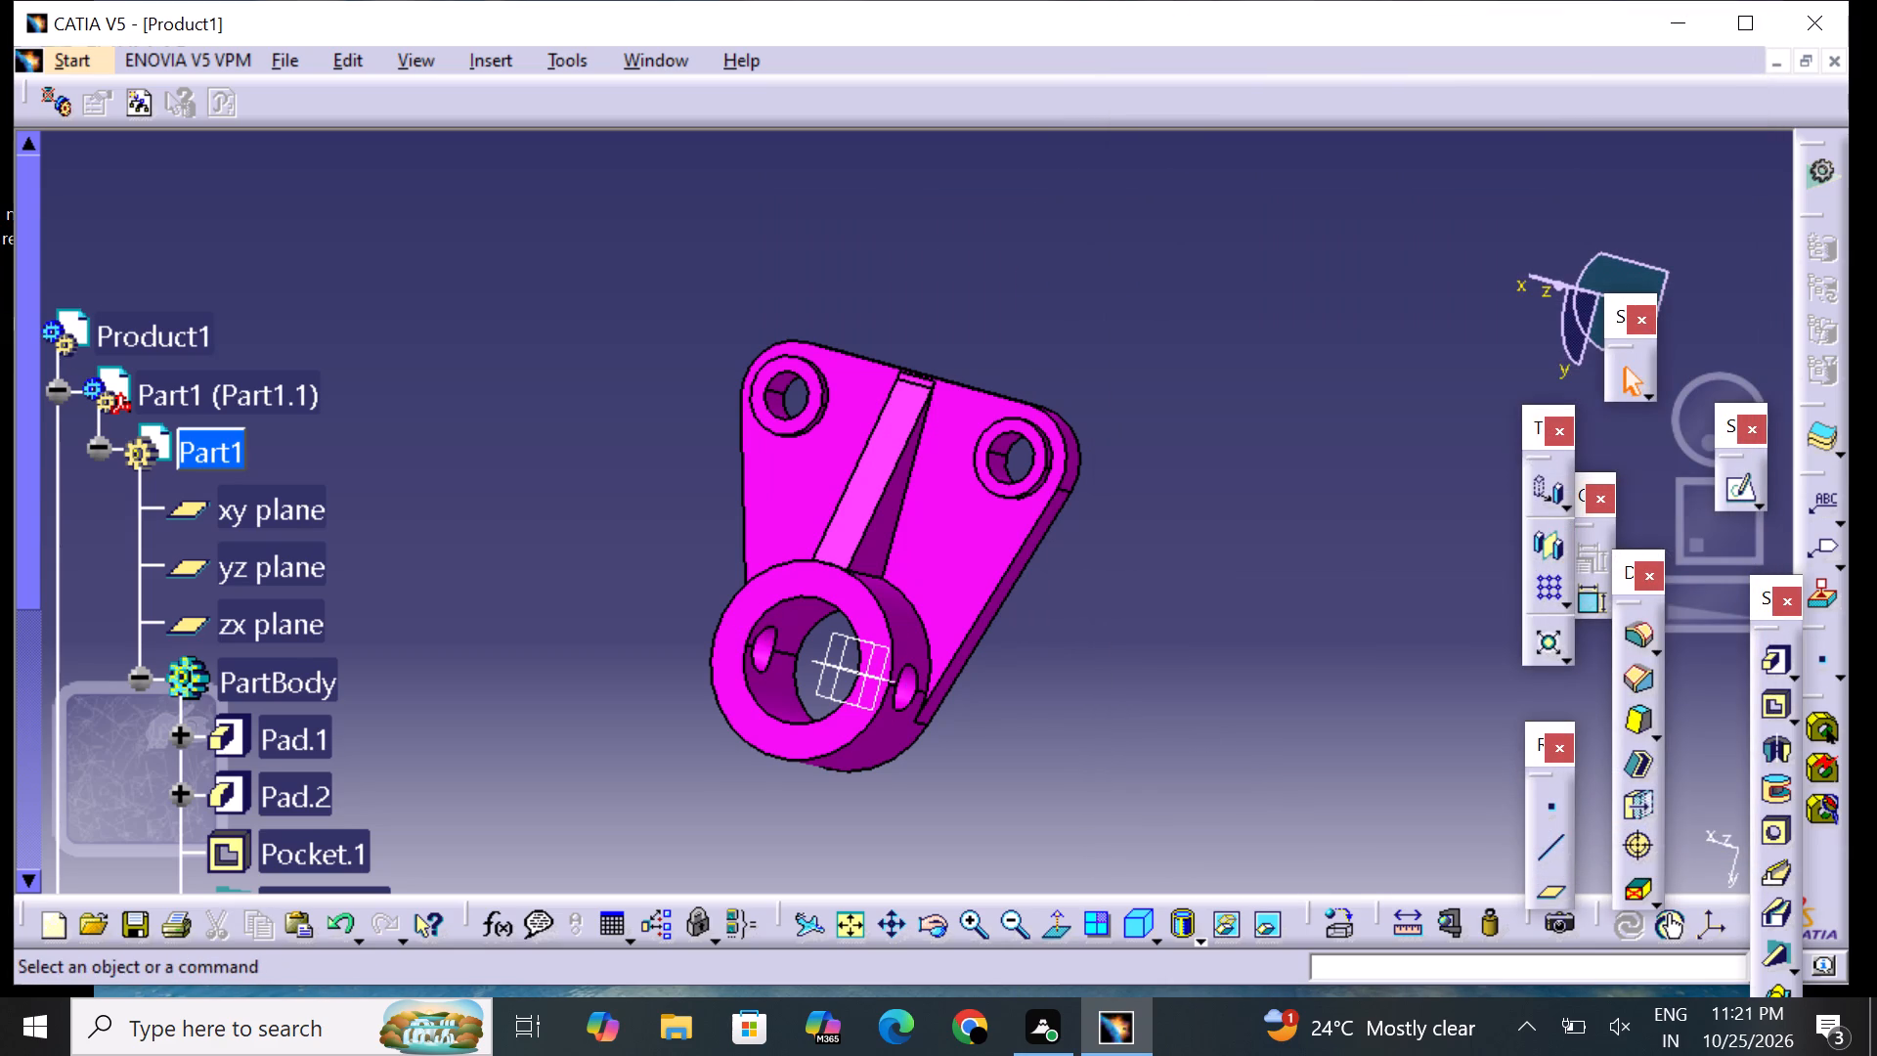
Examine the coloured part from several sides, checking the plate, stiffener, ring bosses and holes for uncoloured faces.
middle_drag(658, 593, 1047, 669)
right_drag(658, 593, 1050, 666)
scroll(1051, 655, up, 1)
middle_drag(785, 245, 786, 253)
right_drag(785, 246, 786, 253)
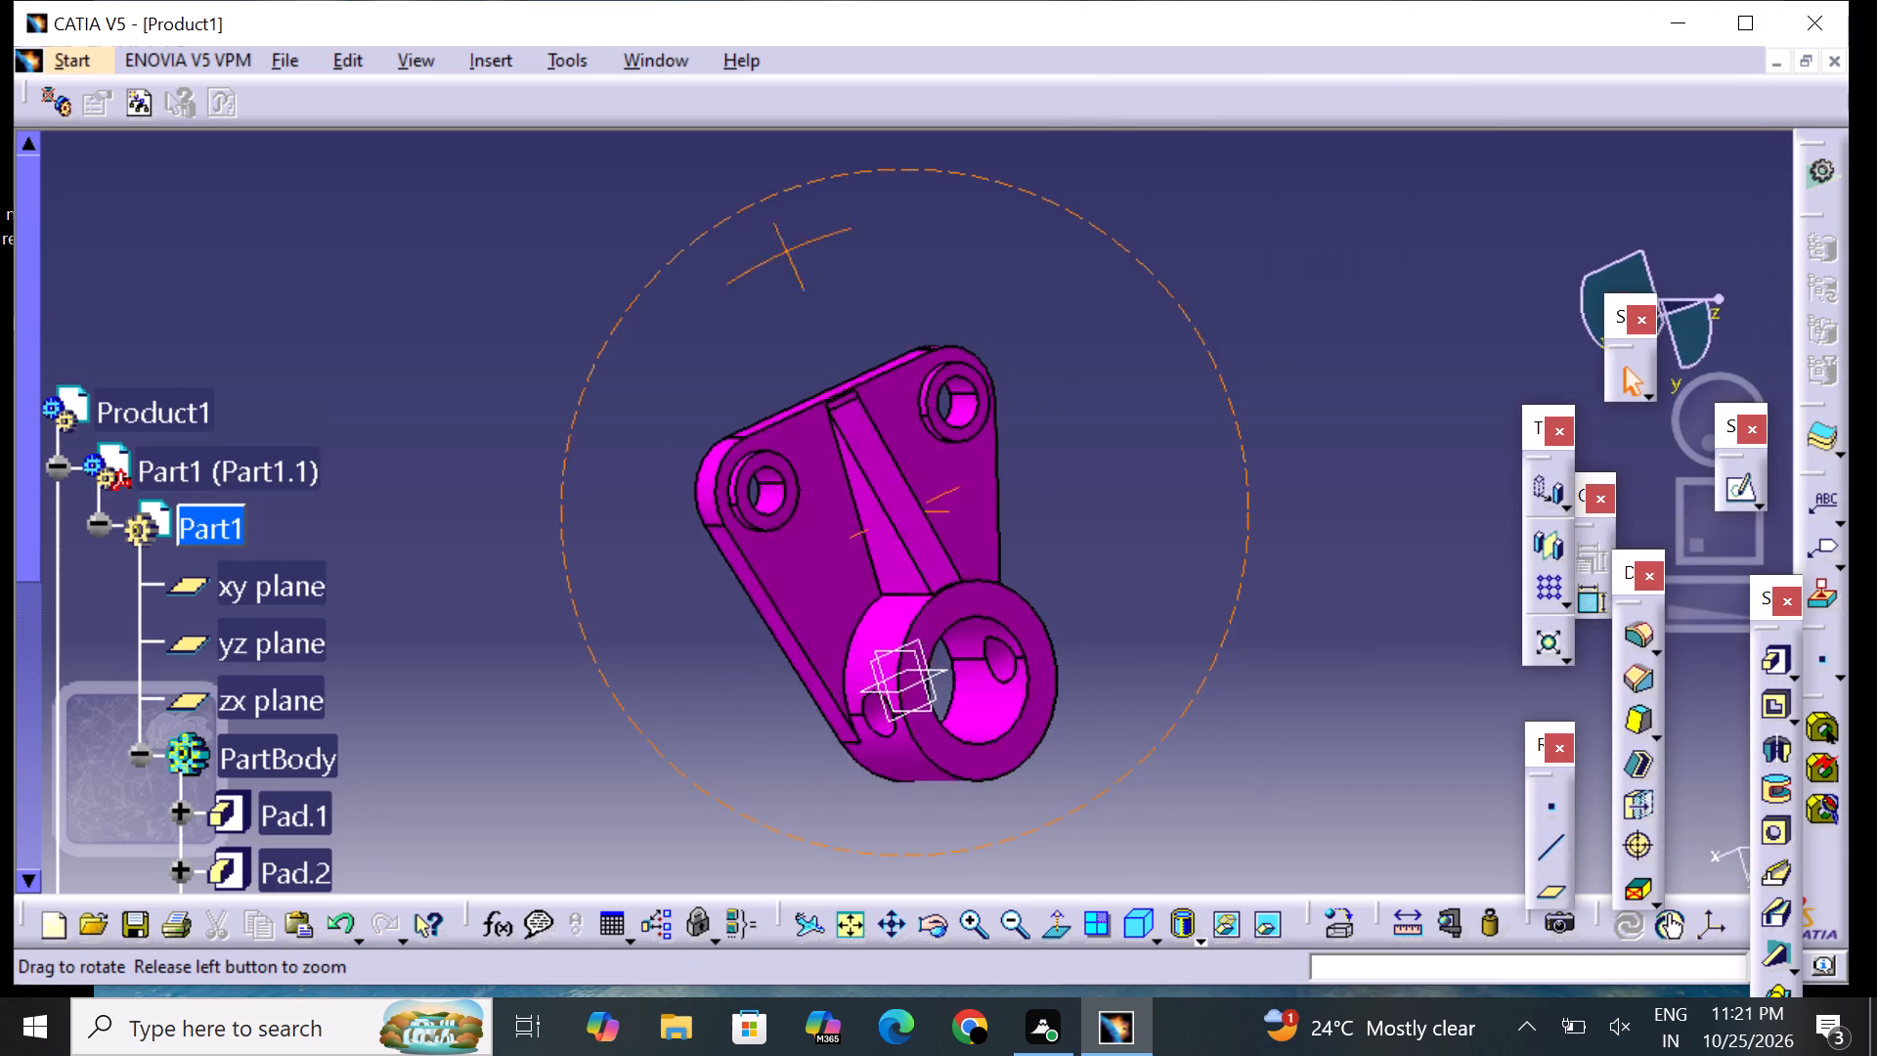
middle_drag(786, 253, 543, 633)
right_drag(786, 253, 543, 633)
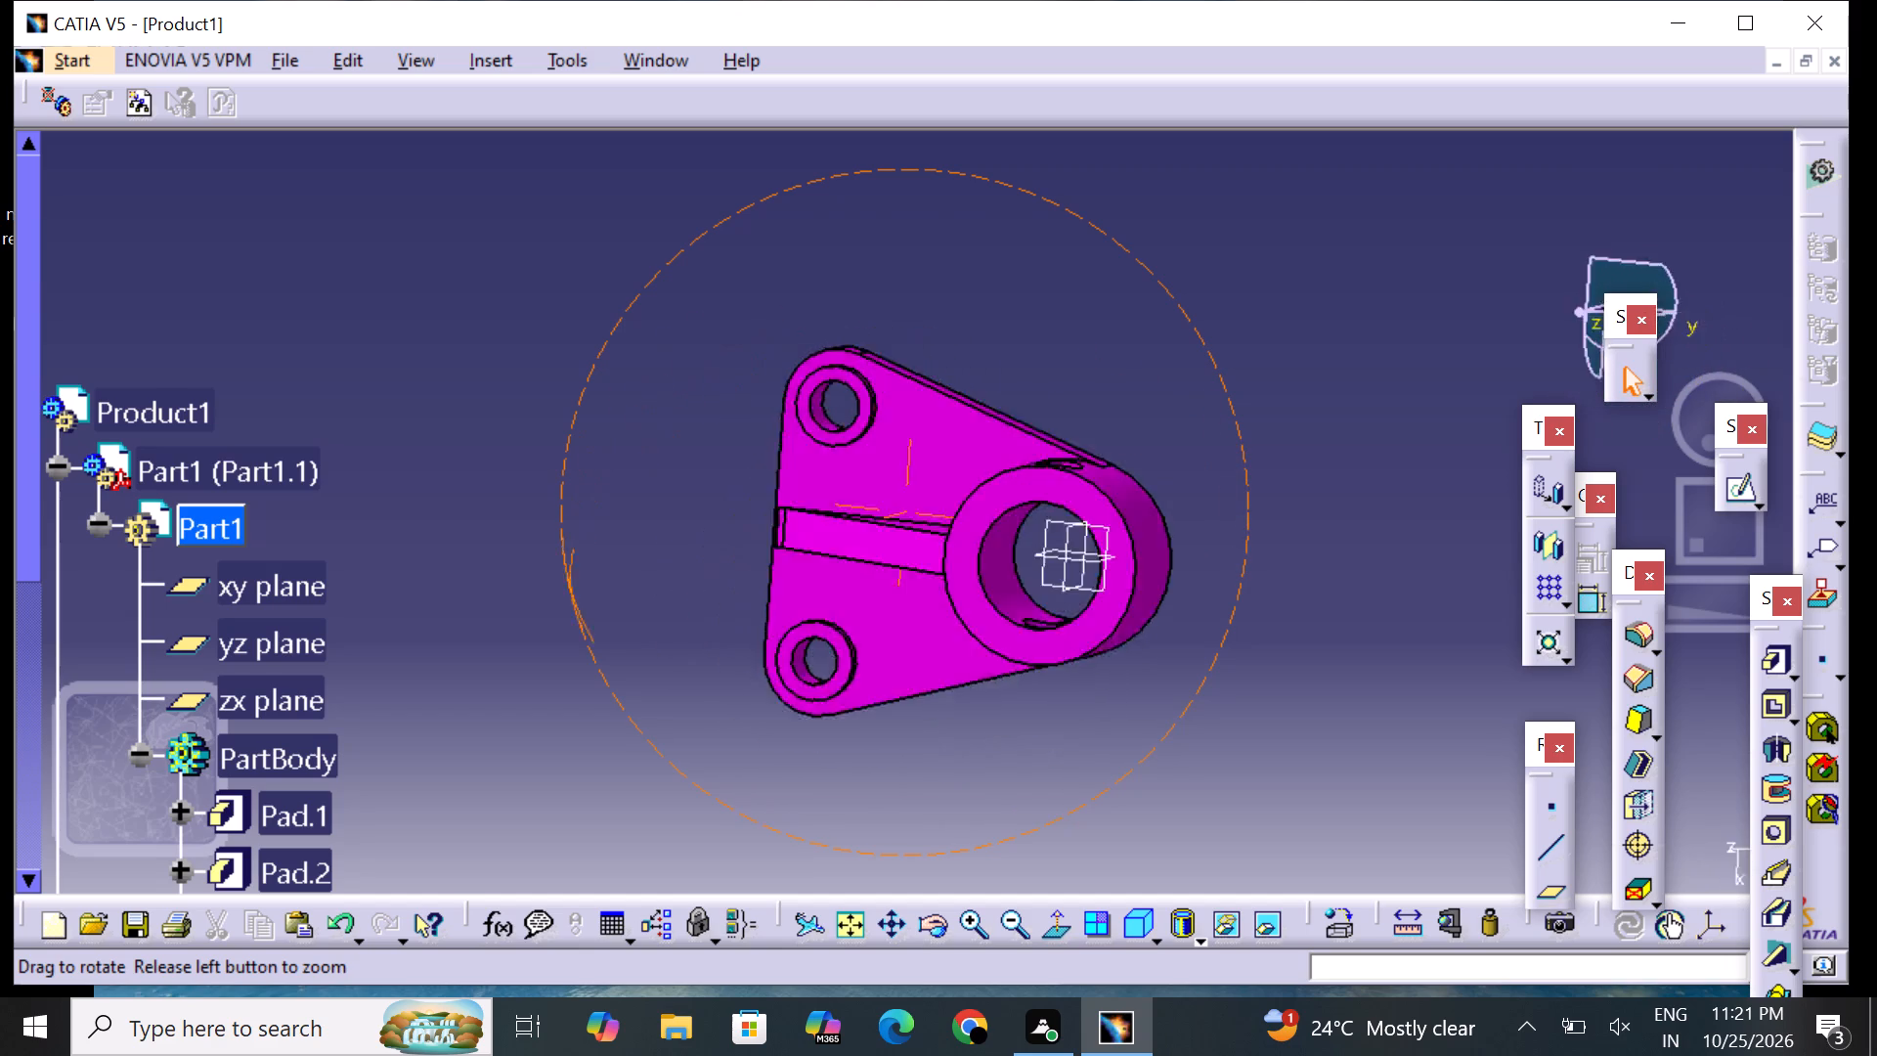
middle_drag(543, 633, 848, 636)
right_drag(543, 633, 848, 636)
middle_click(1239, 583)
right_drag(1239, 583, 1239, 579)
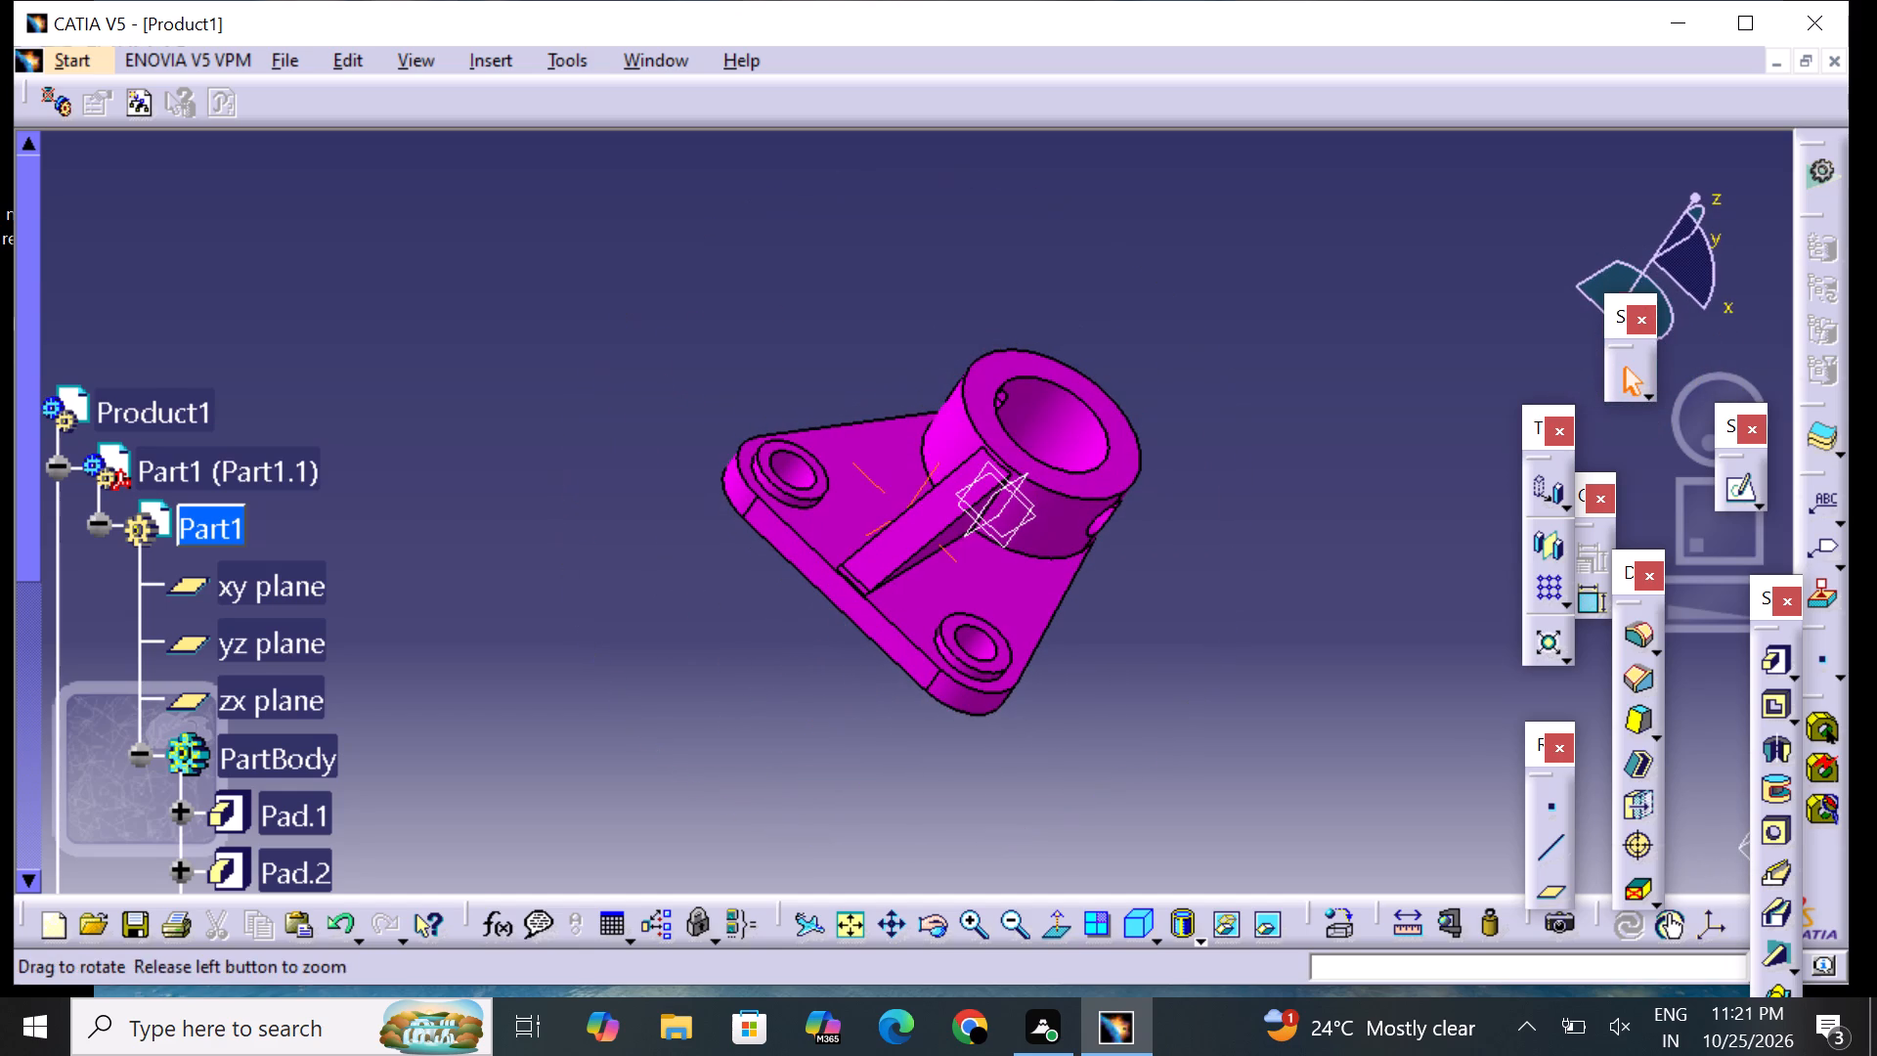
right_drag(1239, 579, 1113, 441)
scroll(1177, 464, up, 1)
middle_drag(1256, 612, 1240, 555)
right_drag(1257, 608, 1087, 435)
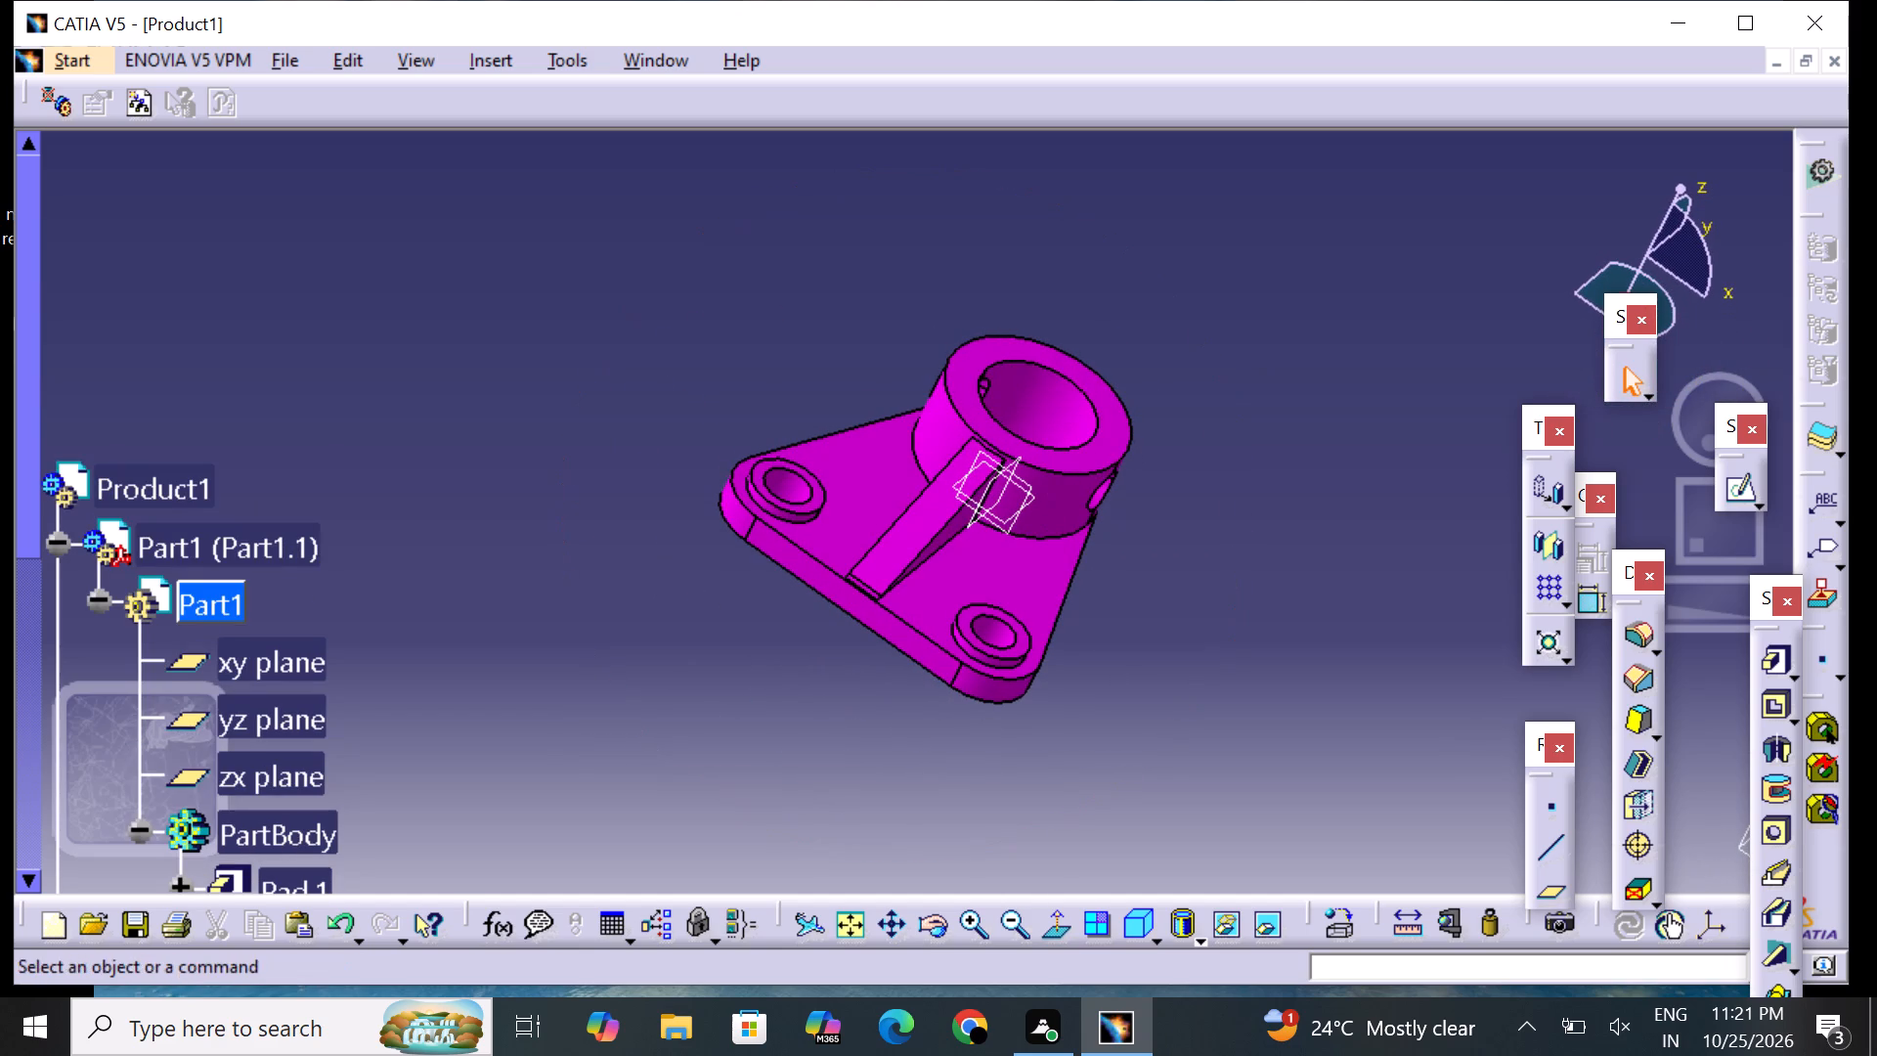
middle_drag(732, 308, 657, 482)
right_drag(732, 309, 657, 482)
middle_drag(1186, 458, 1177, 472)
right_drag(1186, 458, 1177, 472)
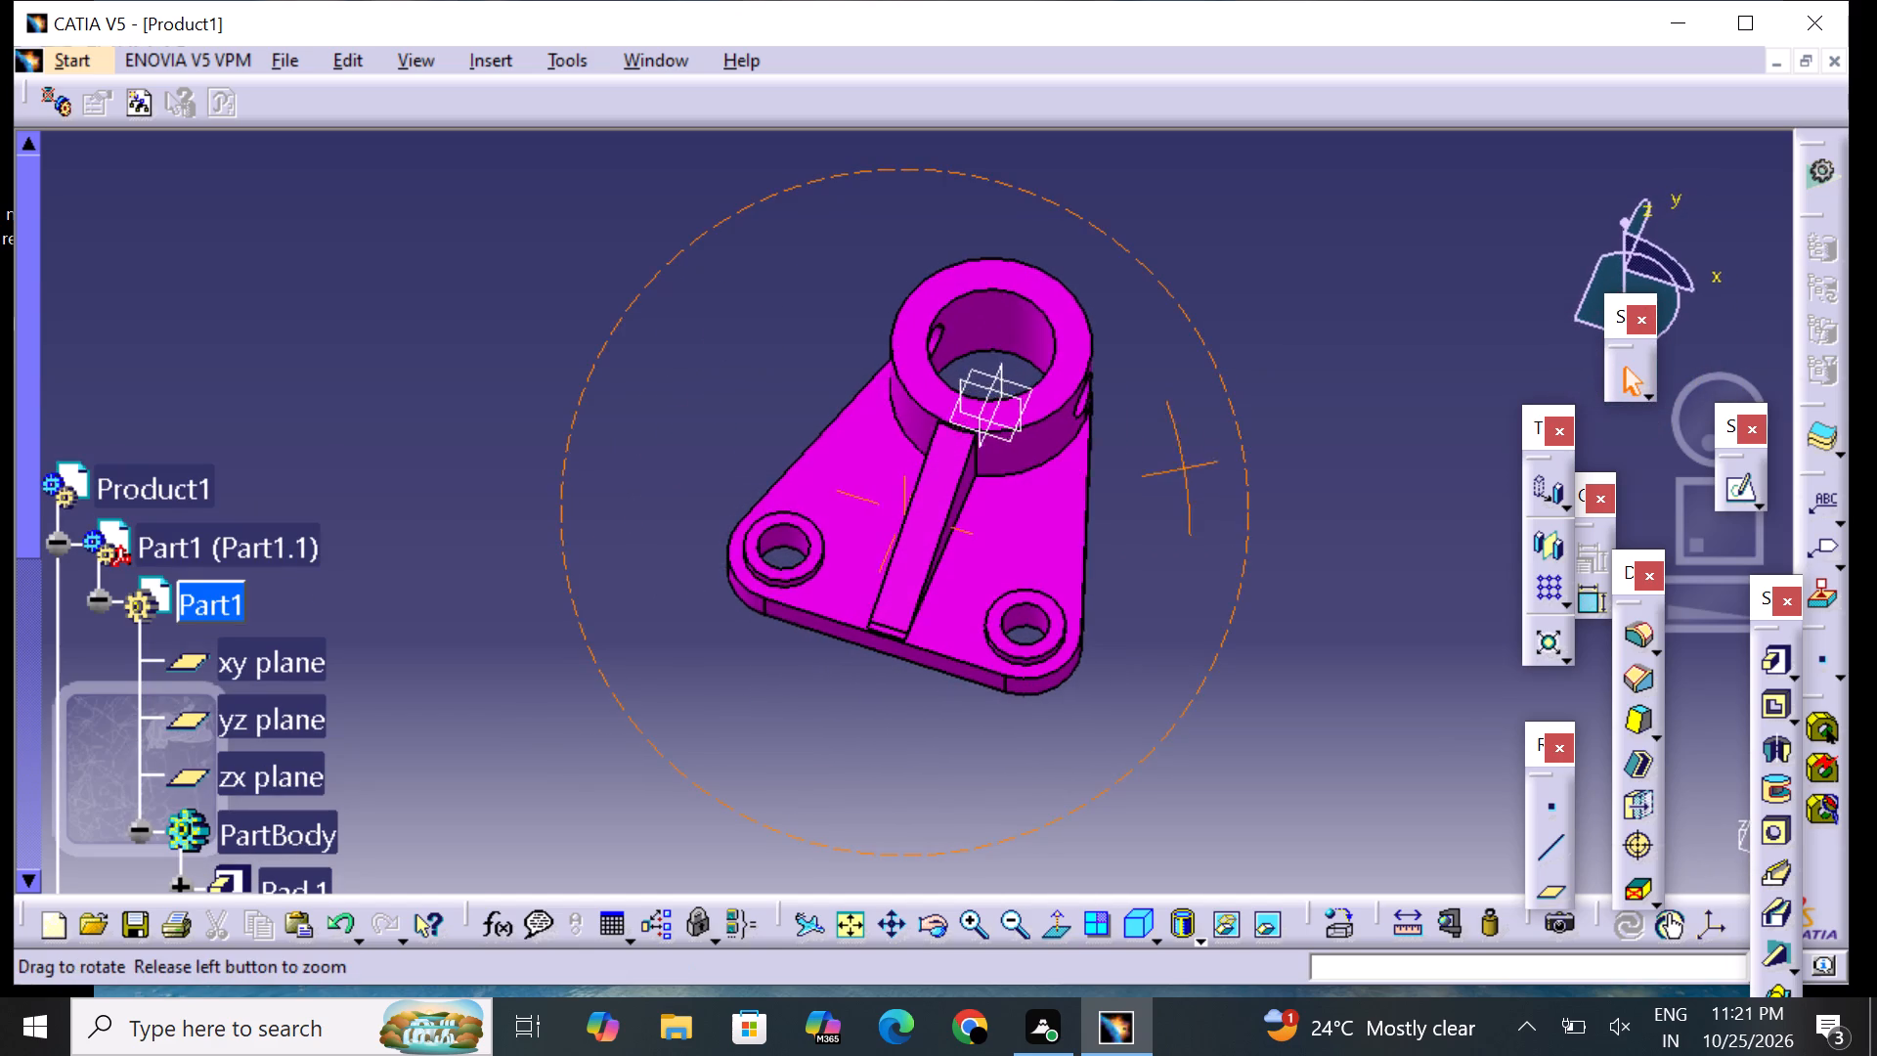
middle_drag(1177, 472, 1068, 511)
right_drag(1177, 472, 1068, 511)
middle_drag(1194, 315, 1166, 442)
right_drag(1195, 314, 1170, 450)
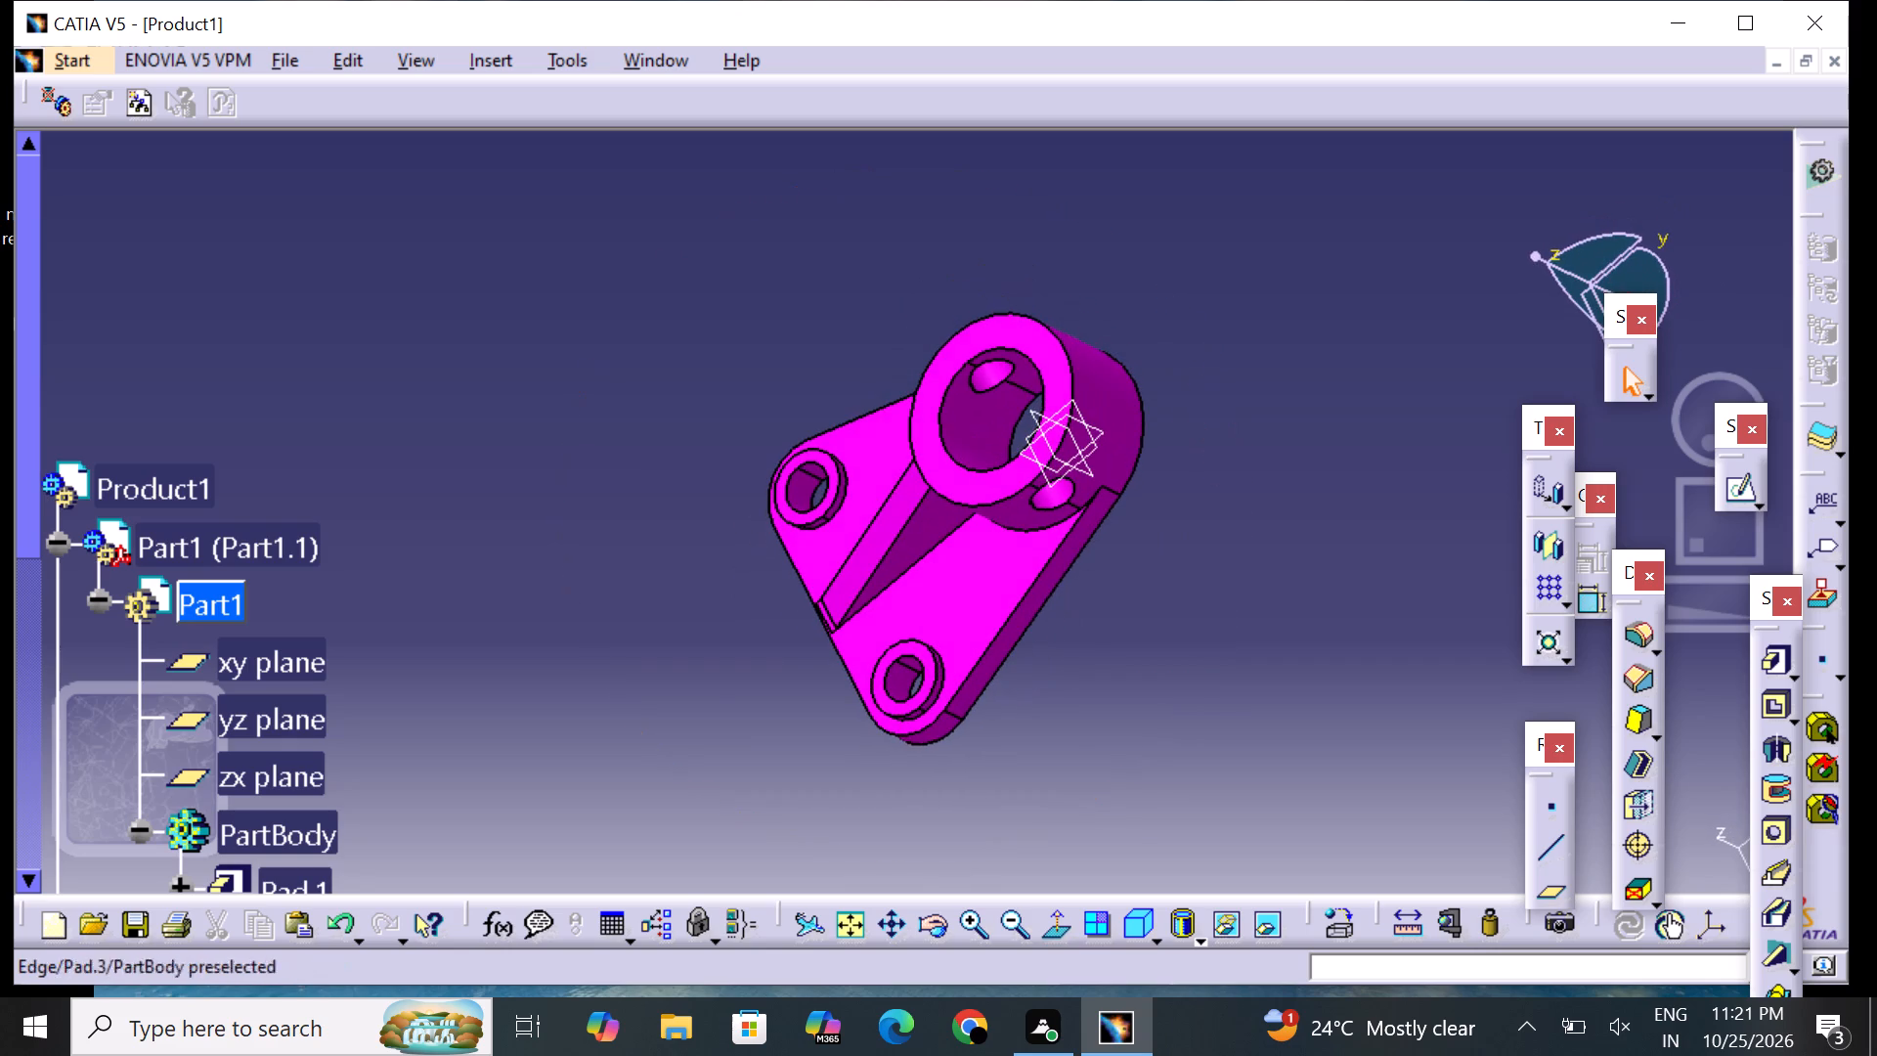
middle_drag(571, 653, 659, 510)
right_drag(573, 653, 659, 510)
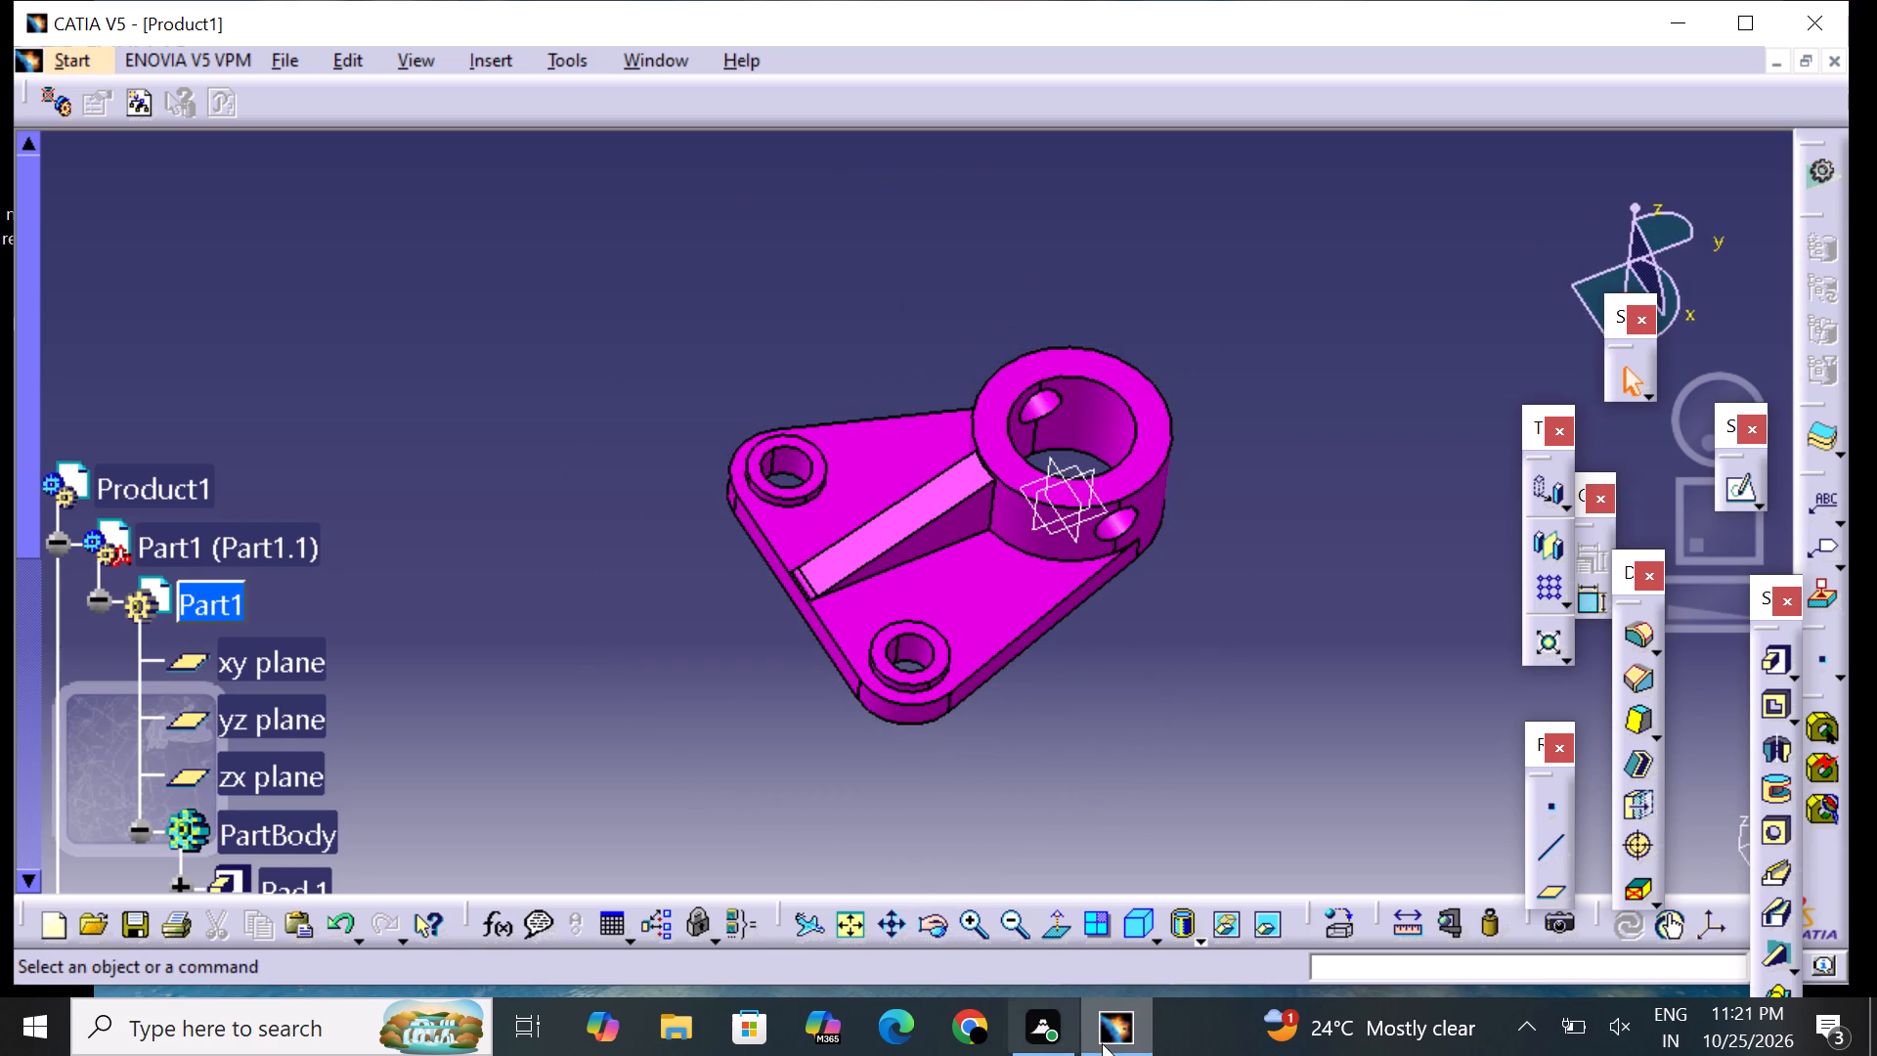
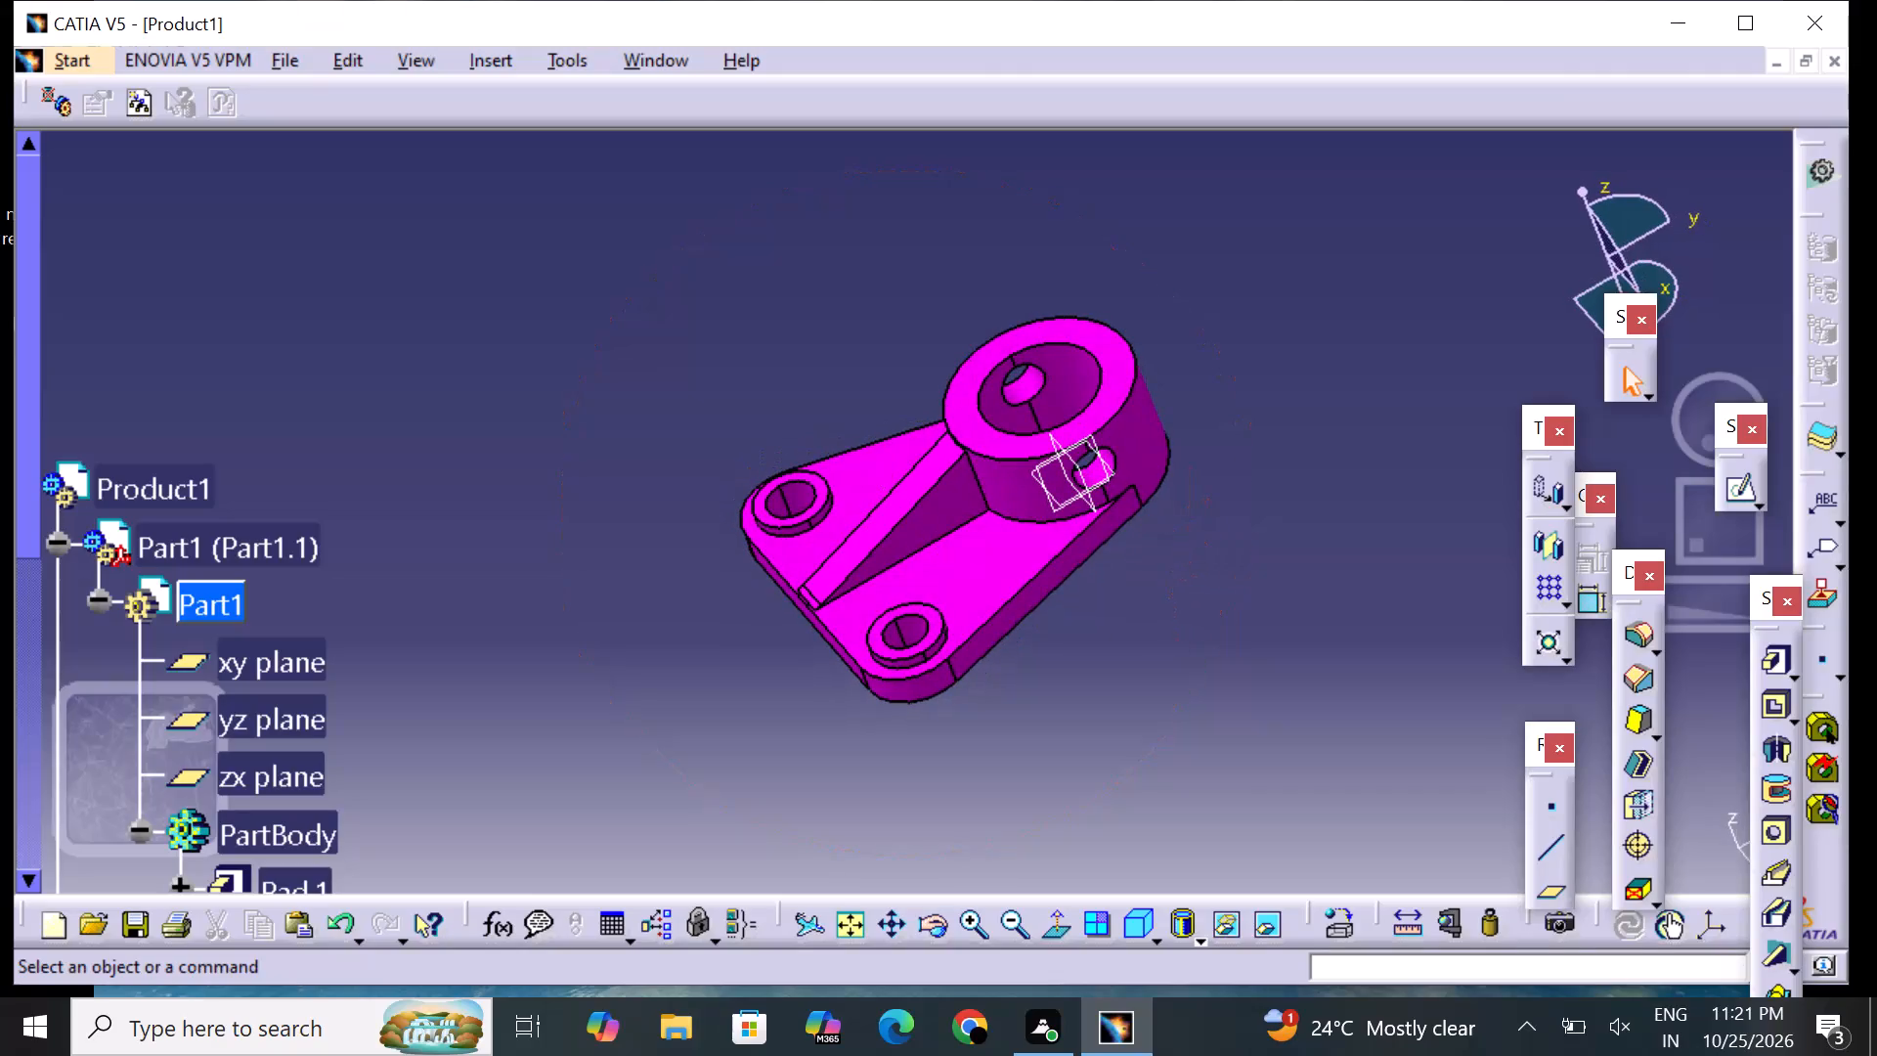
Examine the magenta part from below, above and the sides, checking the plate's underside, stiffener, ring bosses, bores and side holes.
middle_drag(686, 702, 691, 702)
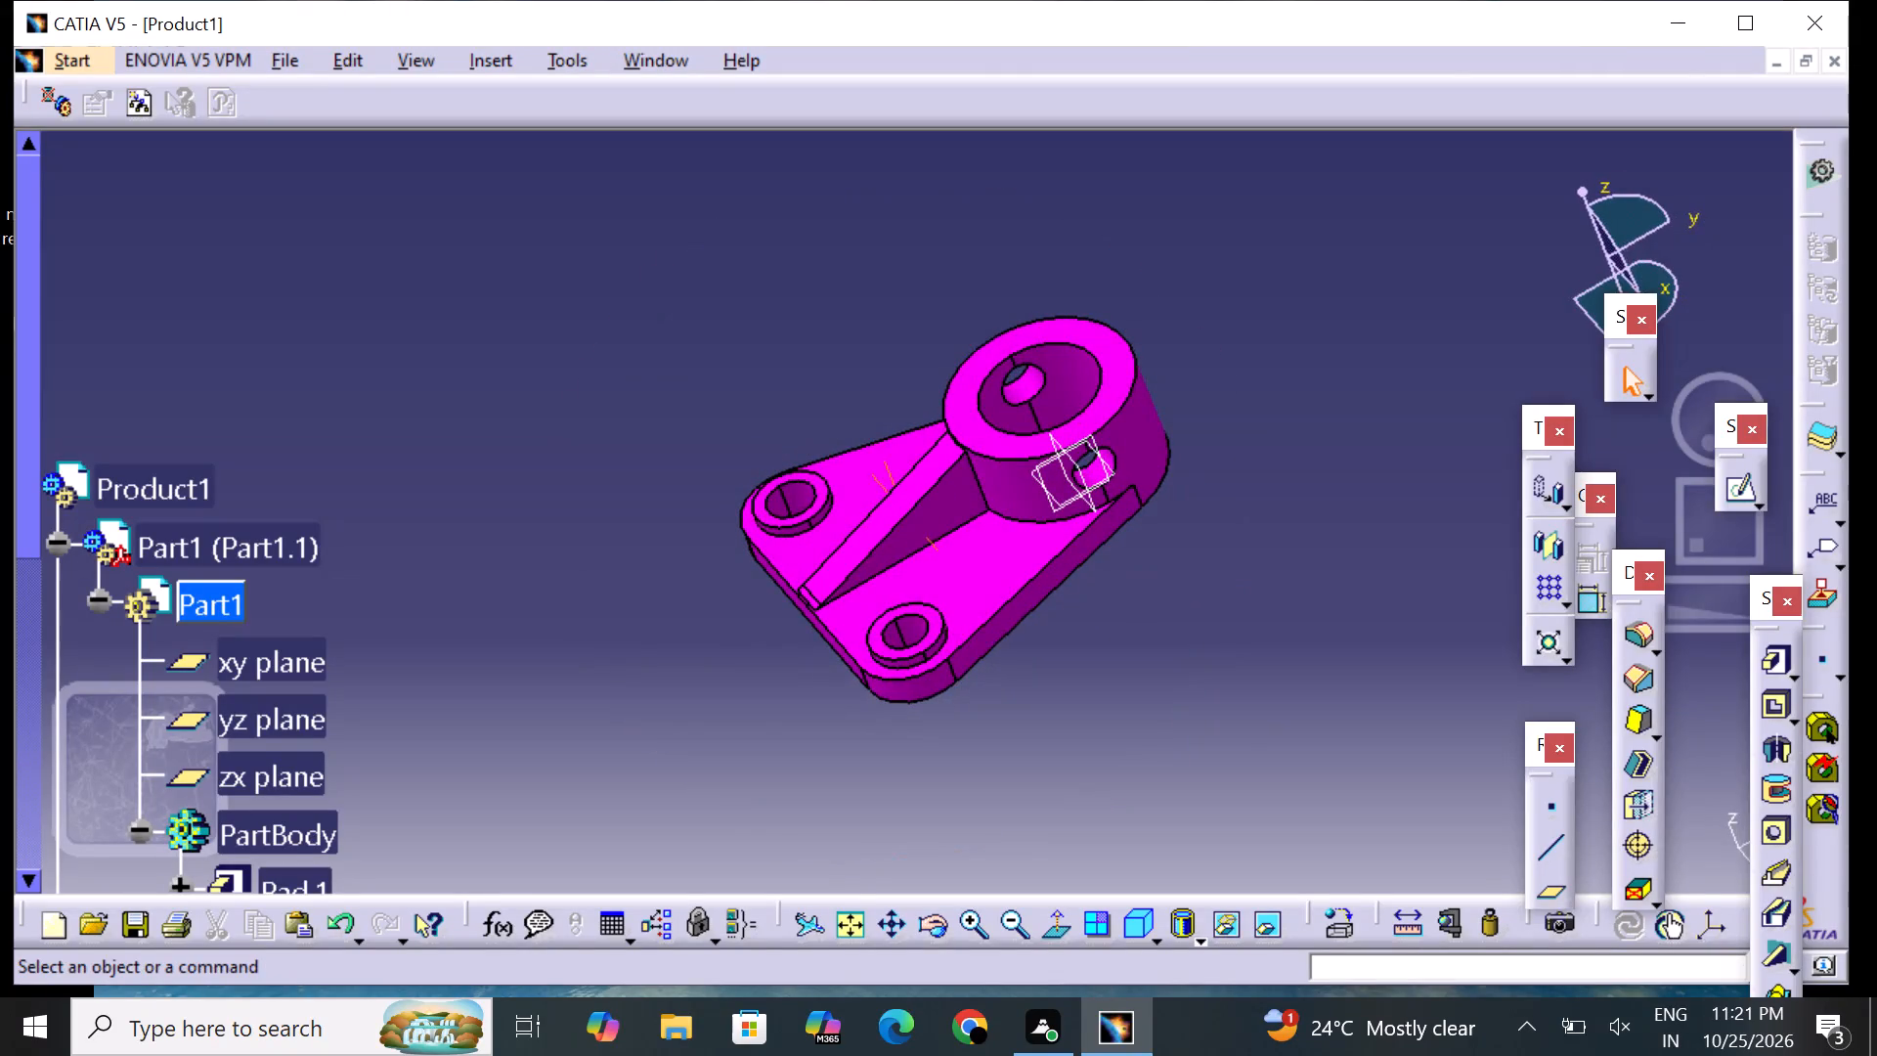
middle_drag(691, 702, 1158, 337)
right_drag(697, 701, 1158, 343)
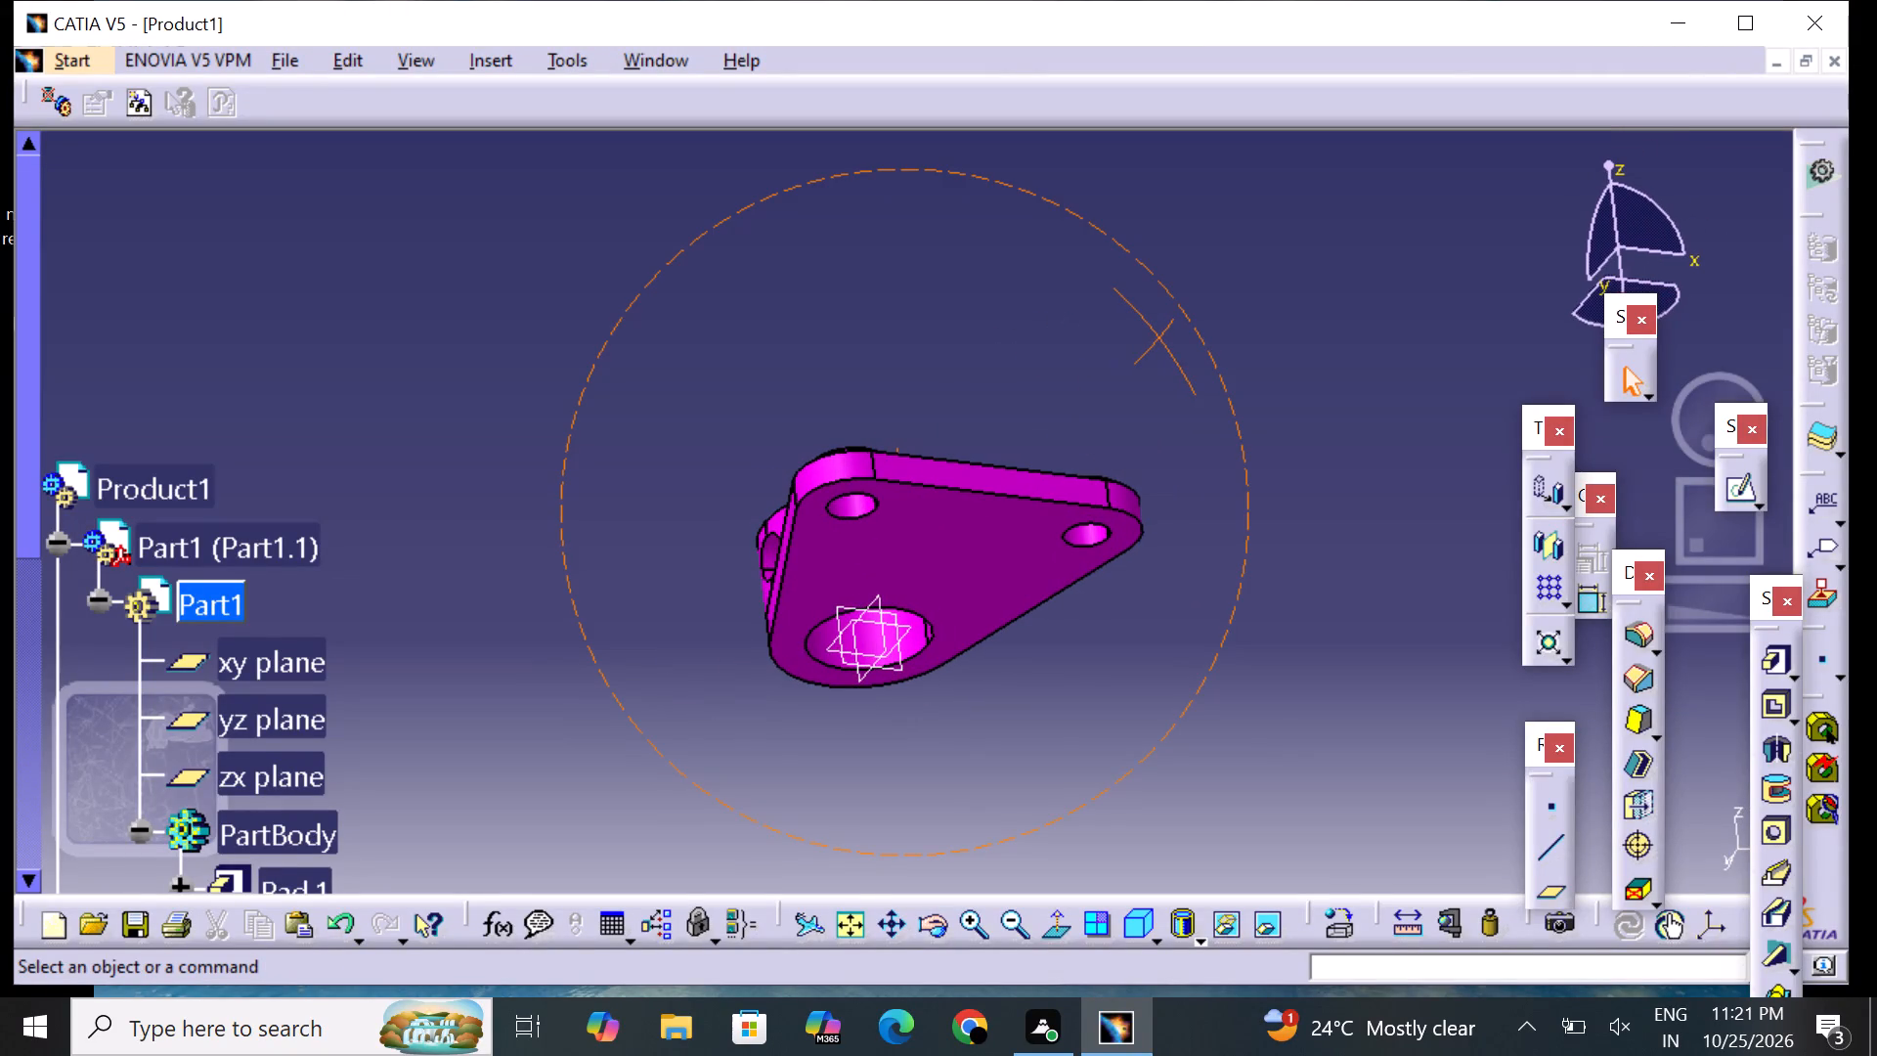
middle_drag(1022, 756, 1021, 556)
scroll(1022, 756, up, 1)
right_drag(1022, 755, 1062, 460)
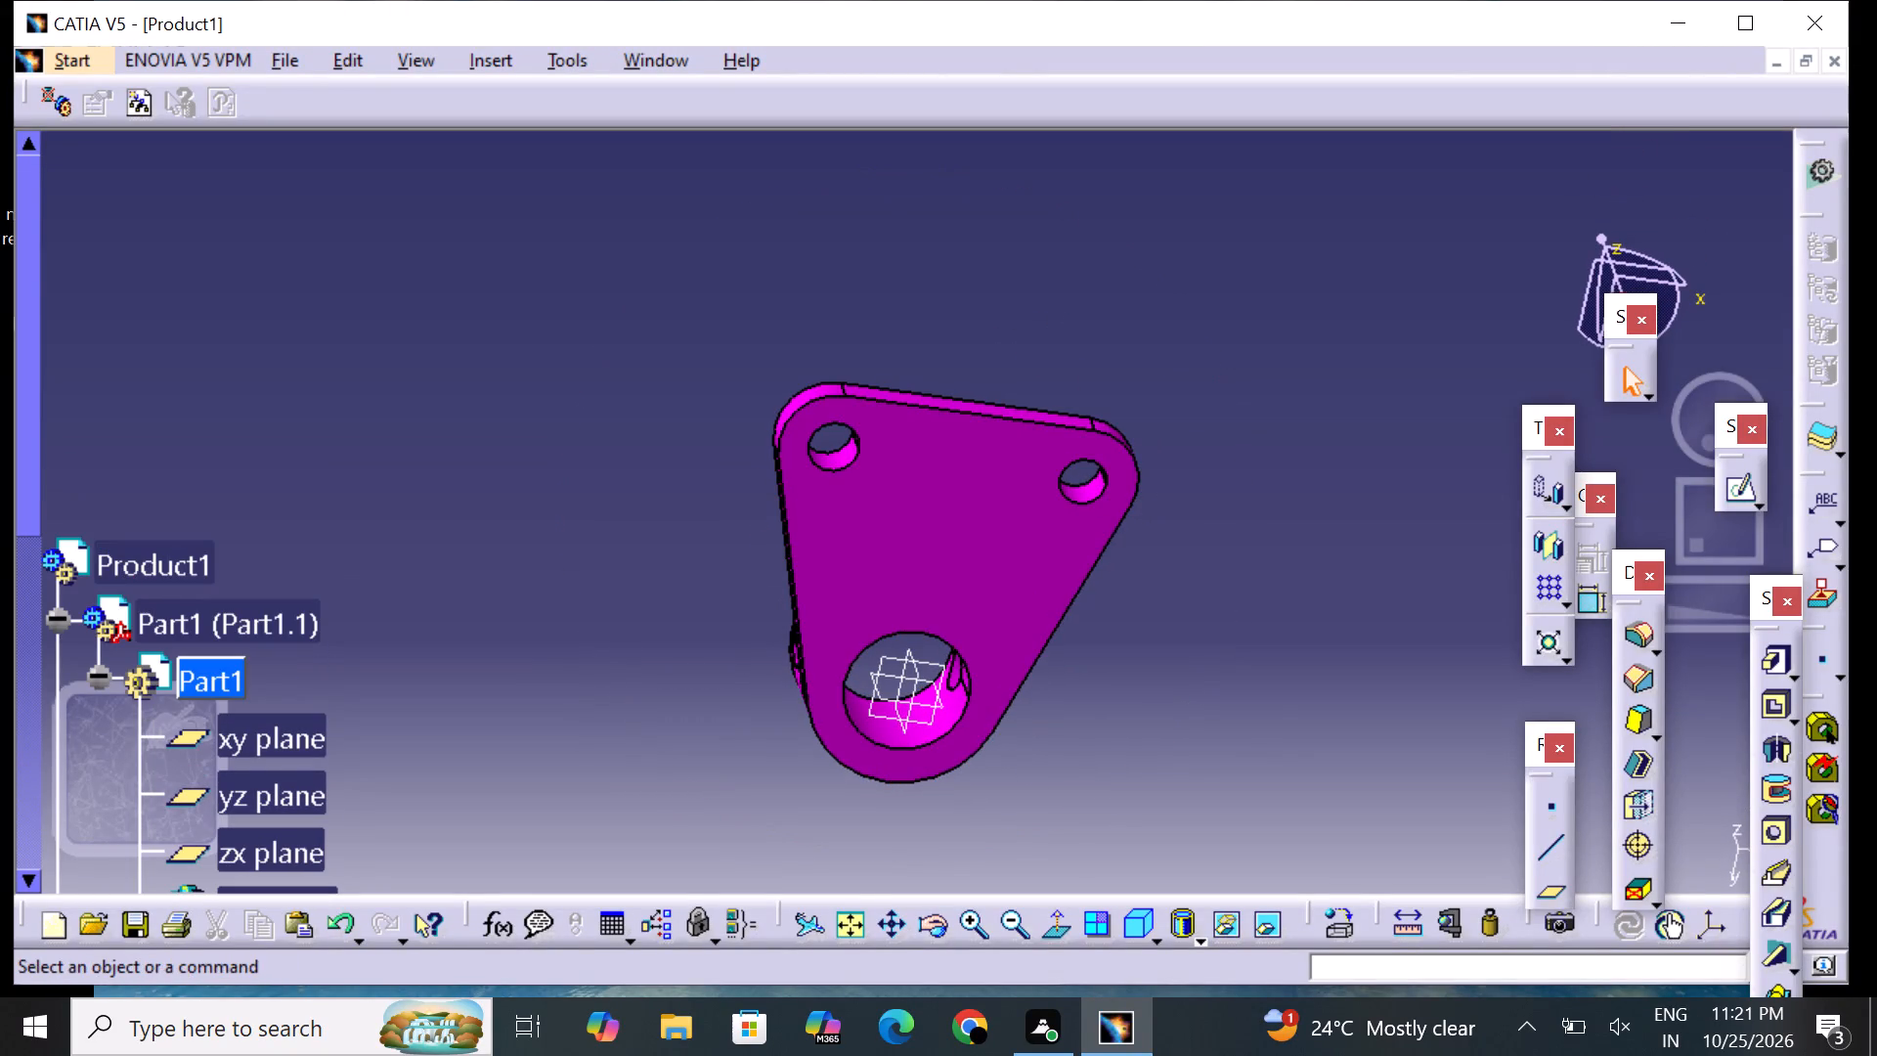
middle_drag(617, 523, 502, 693)
right_drag(625, 516, 474, 677)
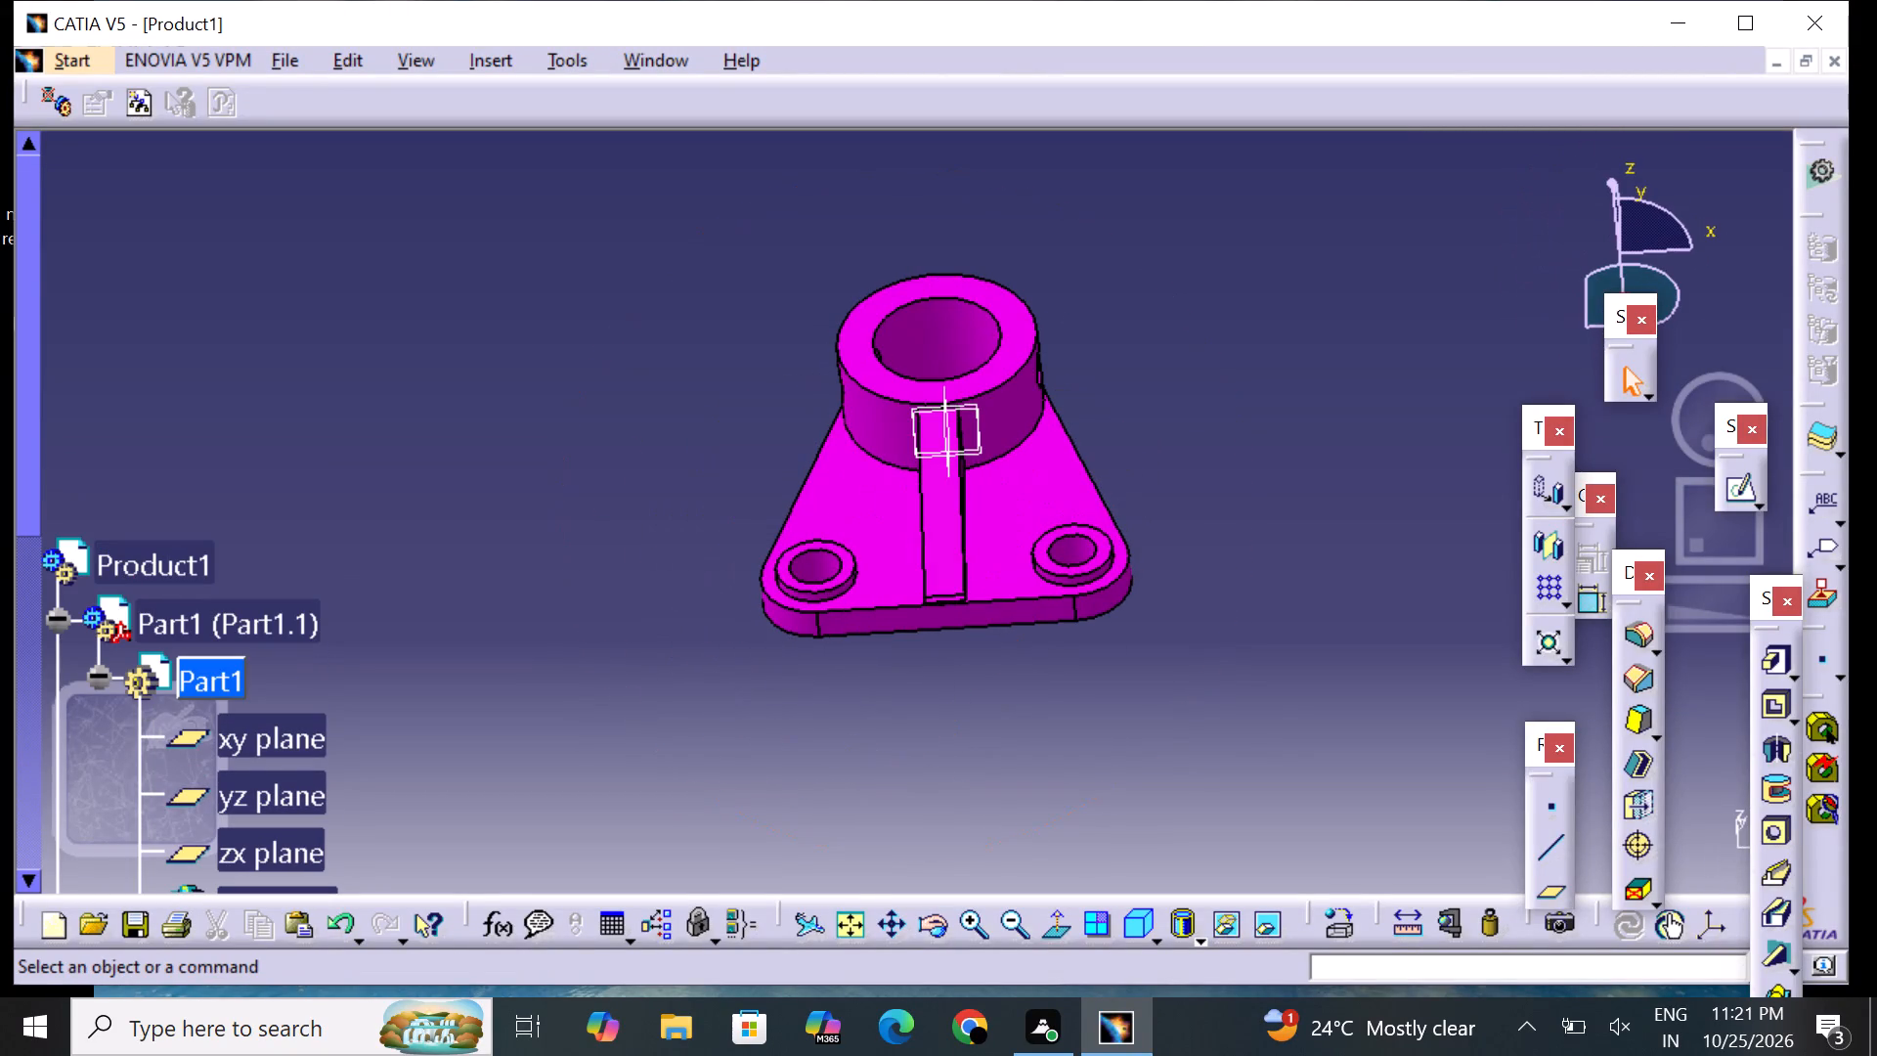
right_drag(474, 677, 487, 592)
middle_drag(1334, 448, 959, 665)
right_drag(1335, 447, 958, 665)
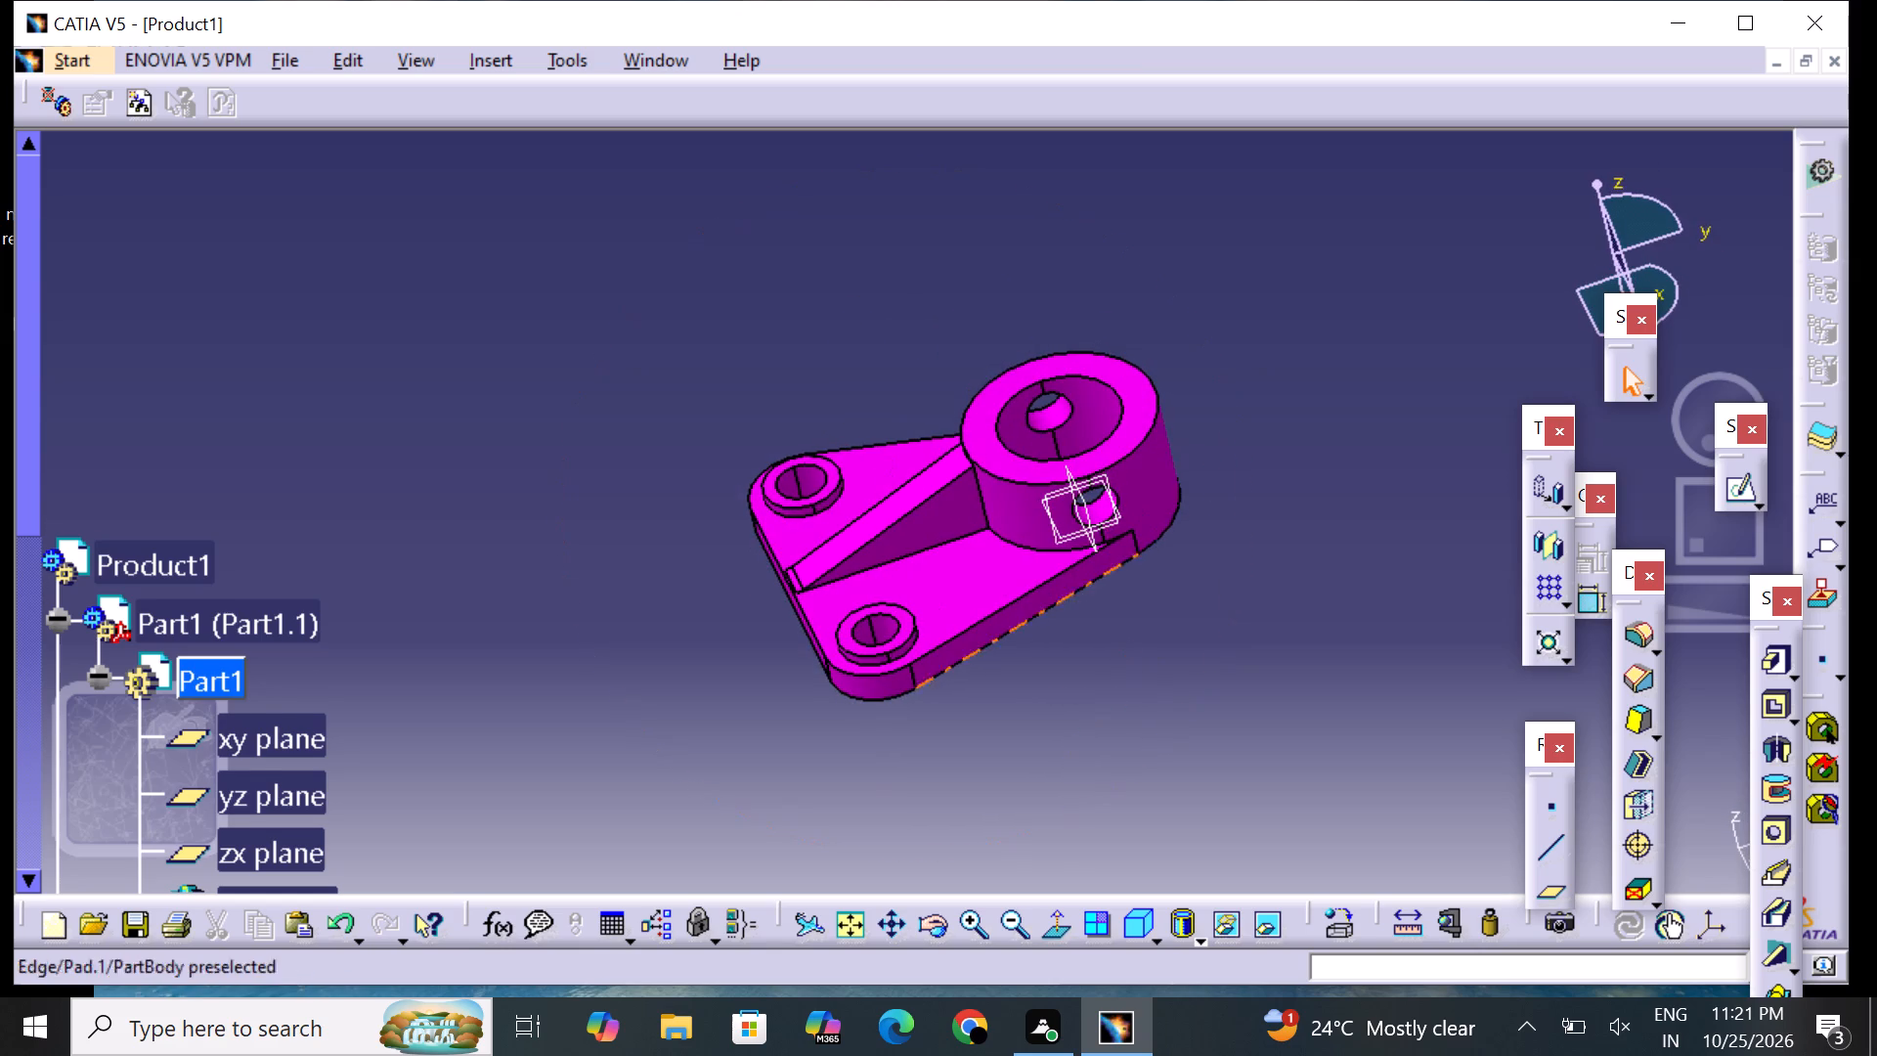
right_drag(958, 665, 958, 634)
scroll(957, 655, up, 1)
middle_drag(1200, 443, 1182, 496)
right_drag(1200, 443, 1182, 496)
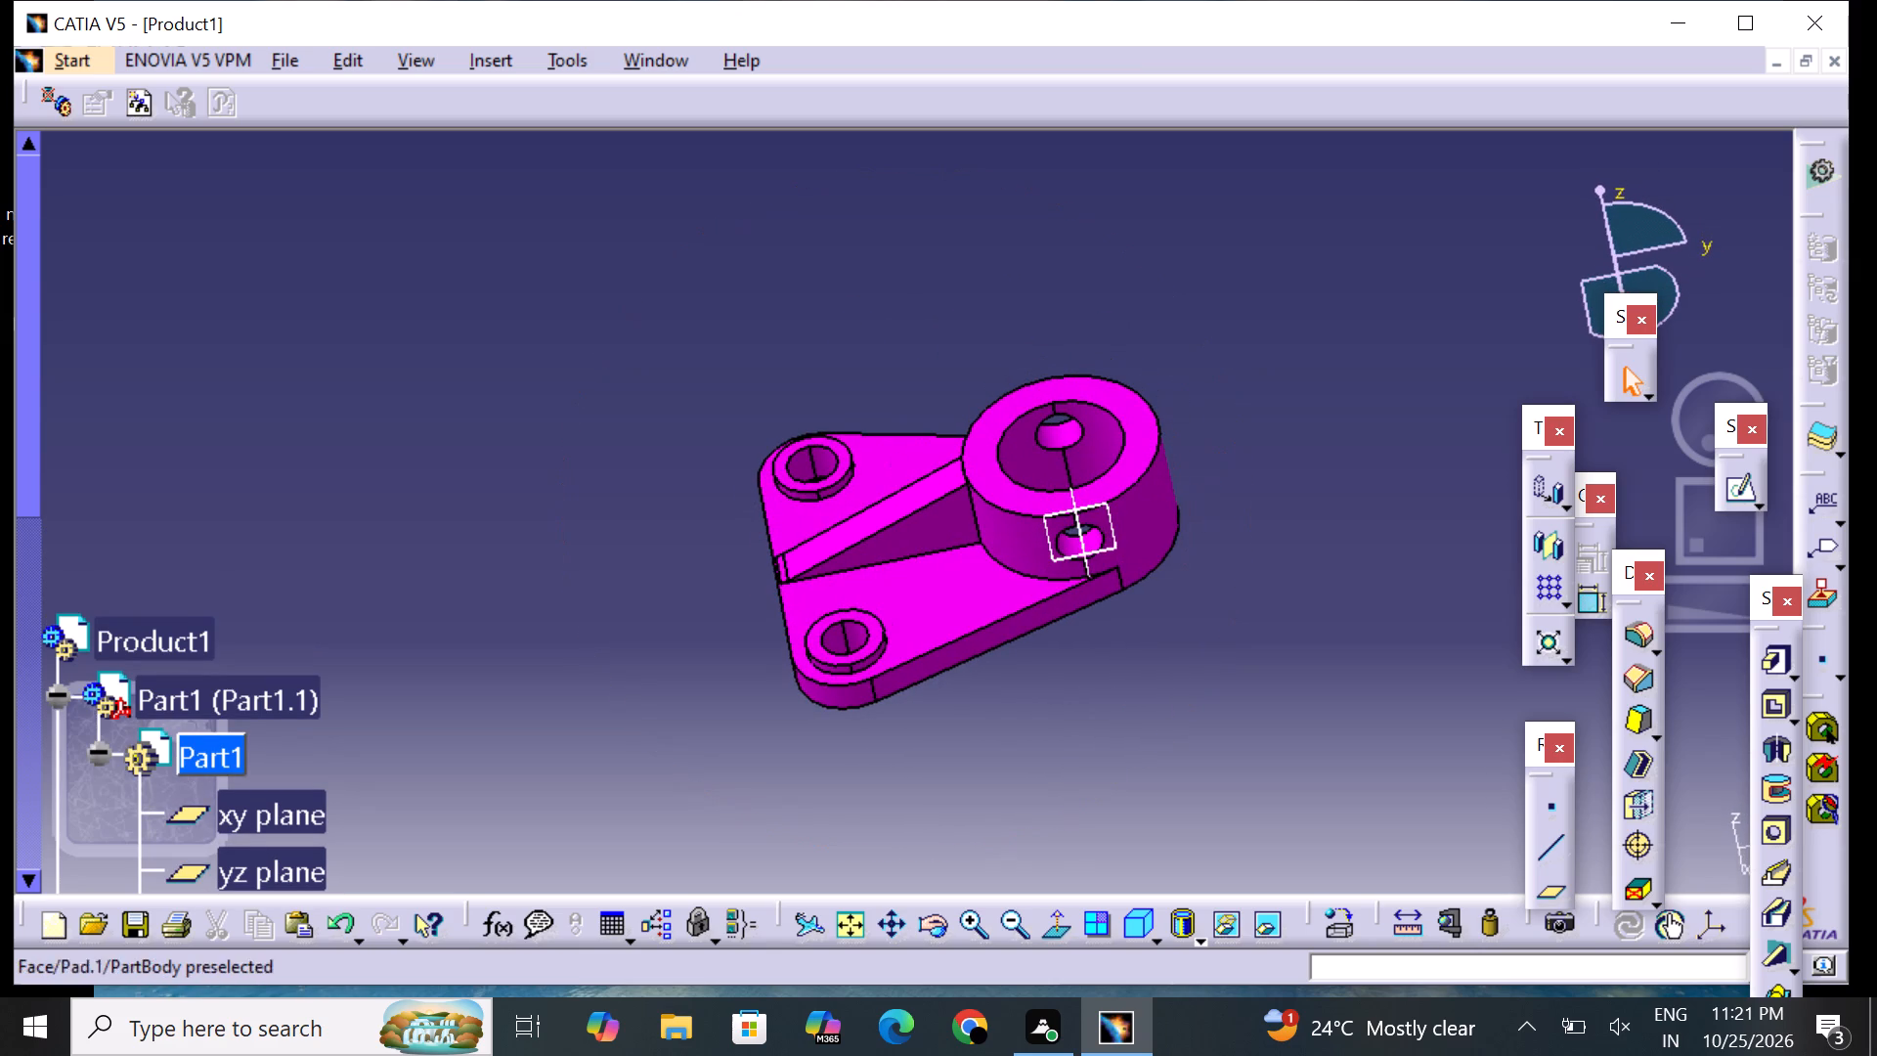
middle_drag(651, 599, 858, 744)
right_drag(651, 599, 858, 744)
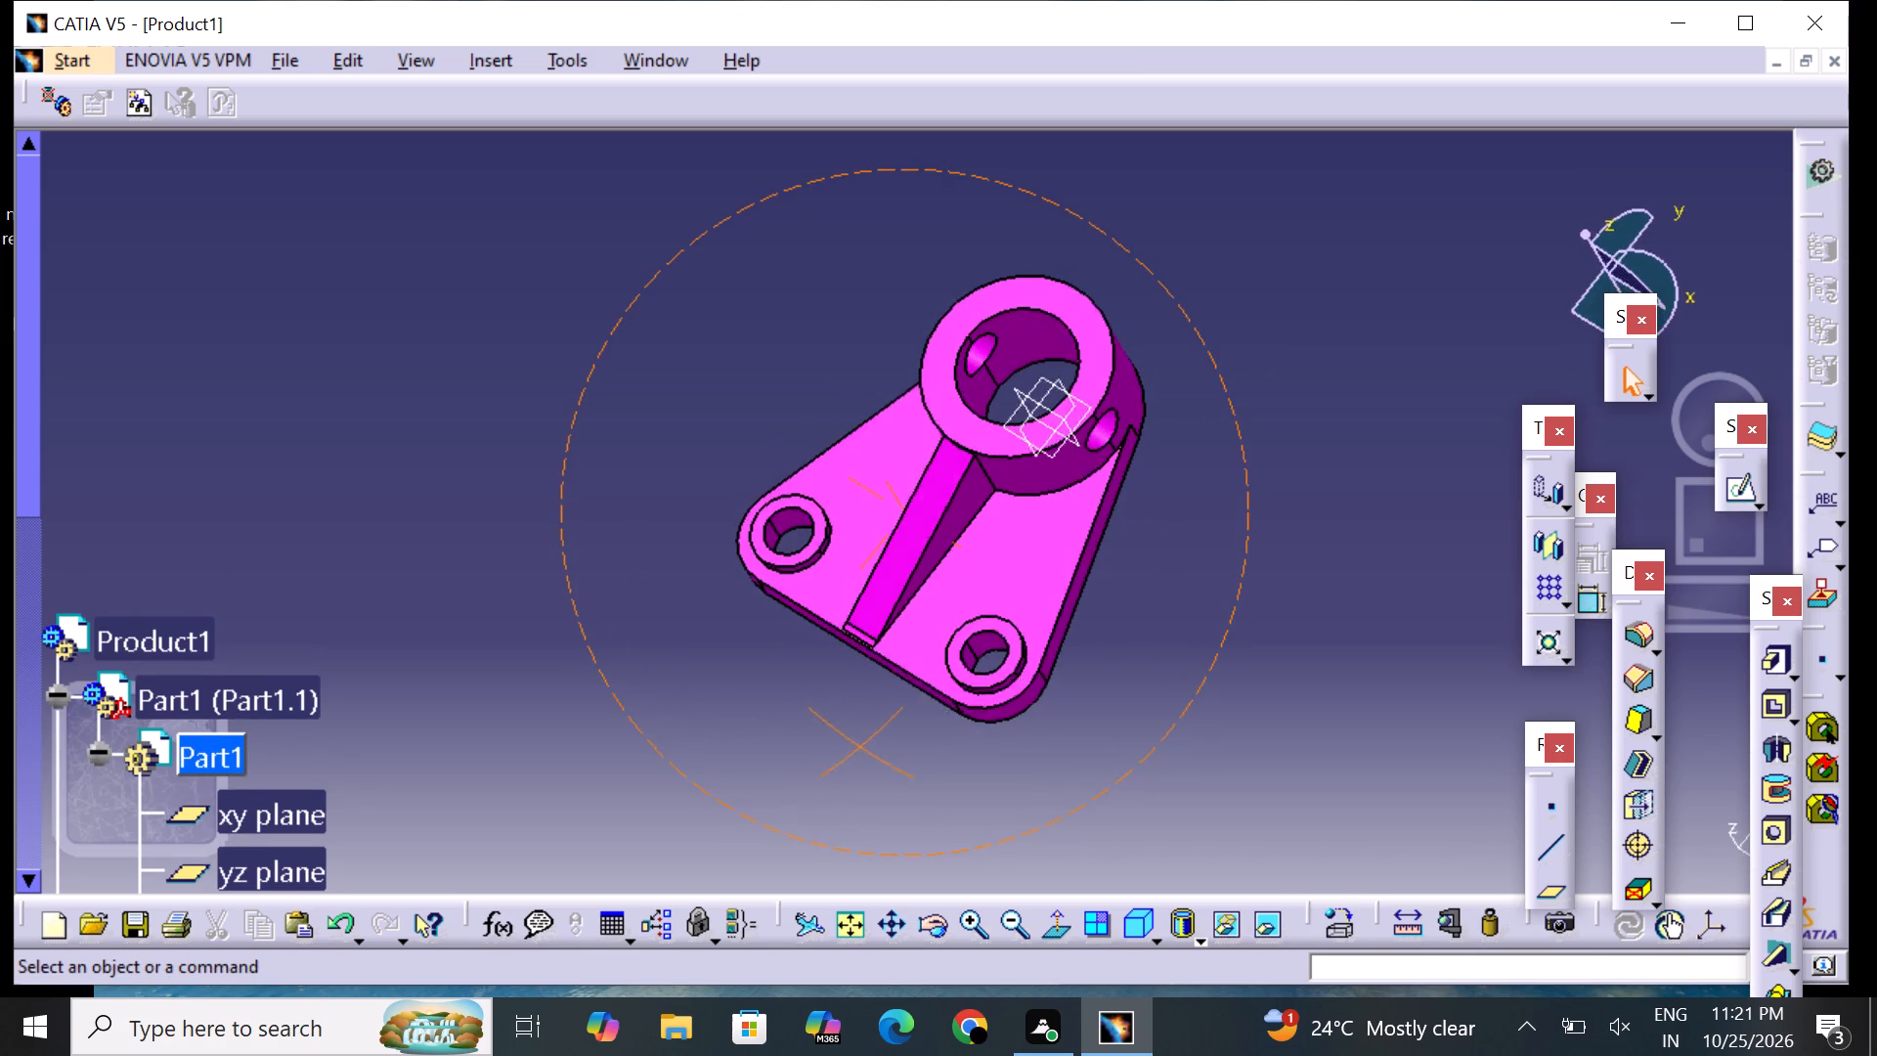
middle_drag(858, 744, 864, 728)
right_drag(858, 744, 926, 687)
middle_drag(1222, 640, 1068, 654)
right_drag(1223, 640, 1068, 651)
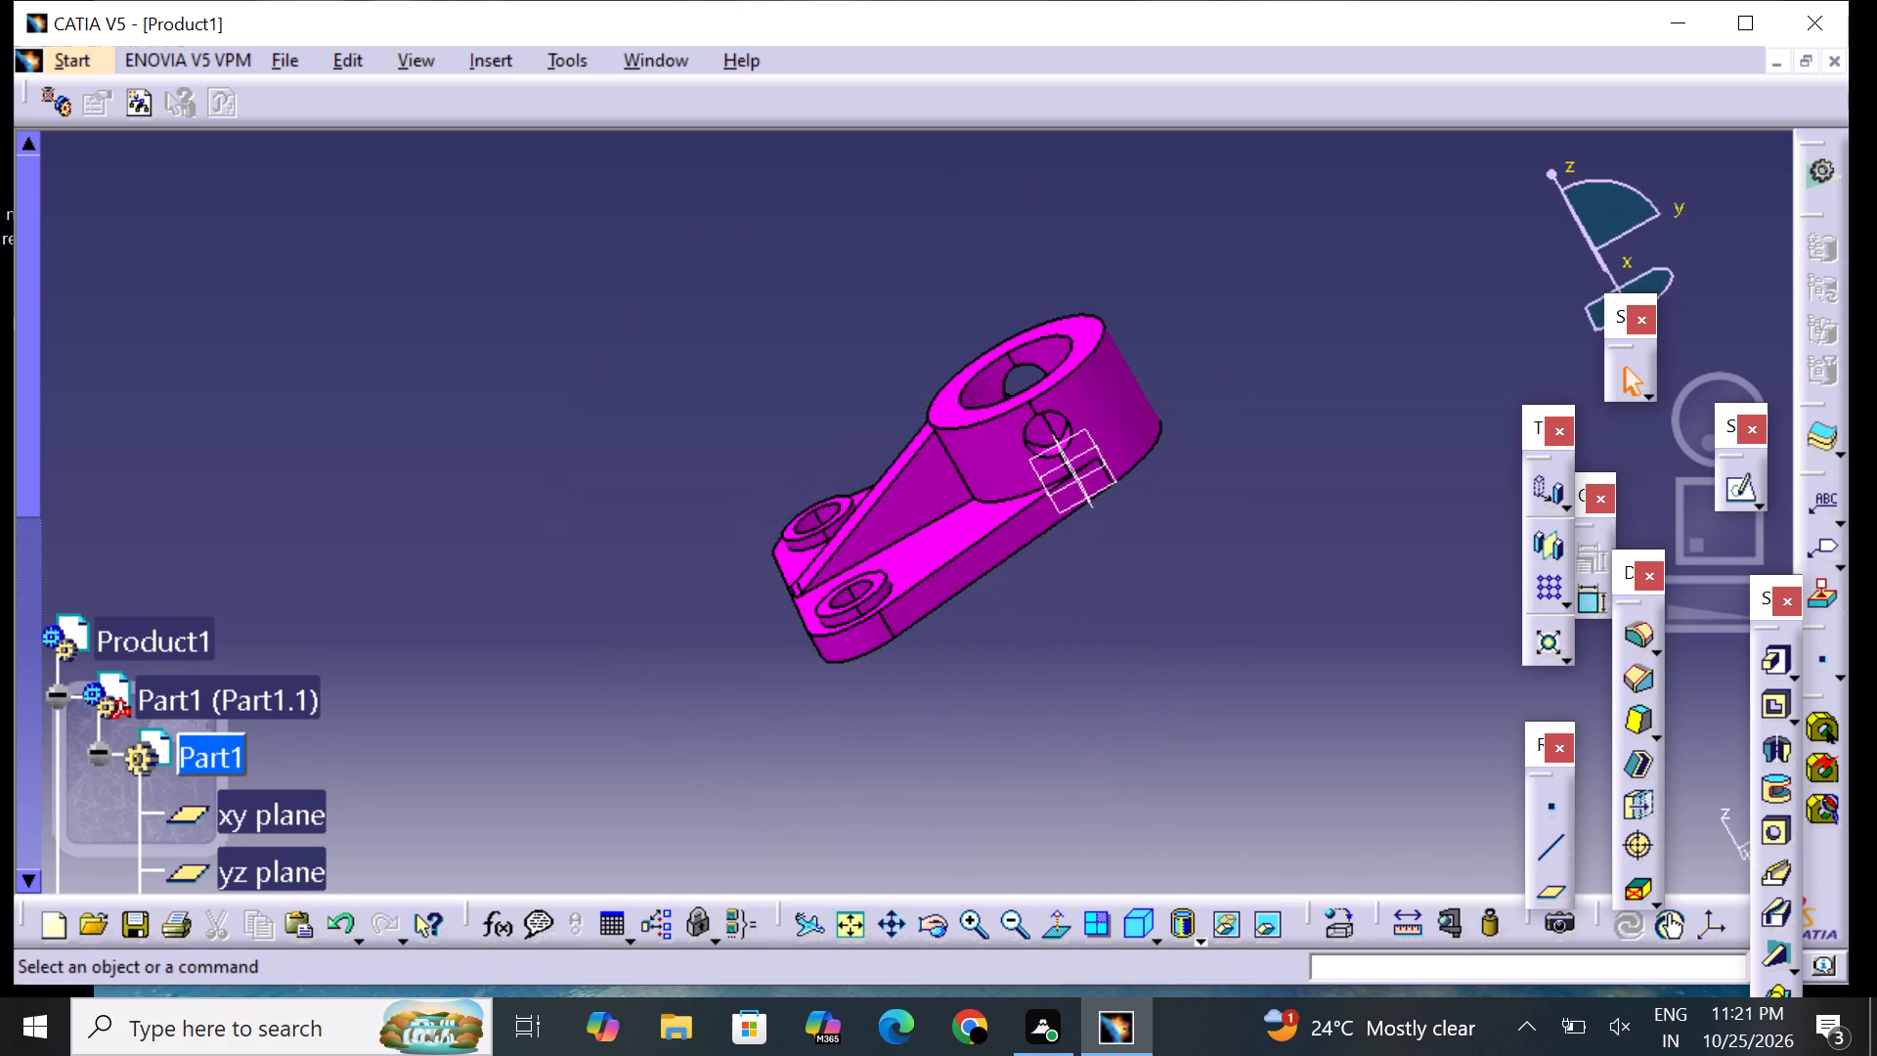
middle_drag(1264, 370, 1293, 515)
right_drag(1267, 373, 1292, 515)
middle_drag(649, 359, 745, 591)
scroll(649, 359, up, 1)
right_drag(649, 360, 745, 591)
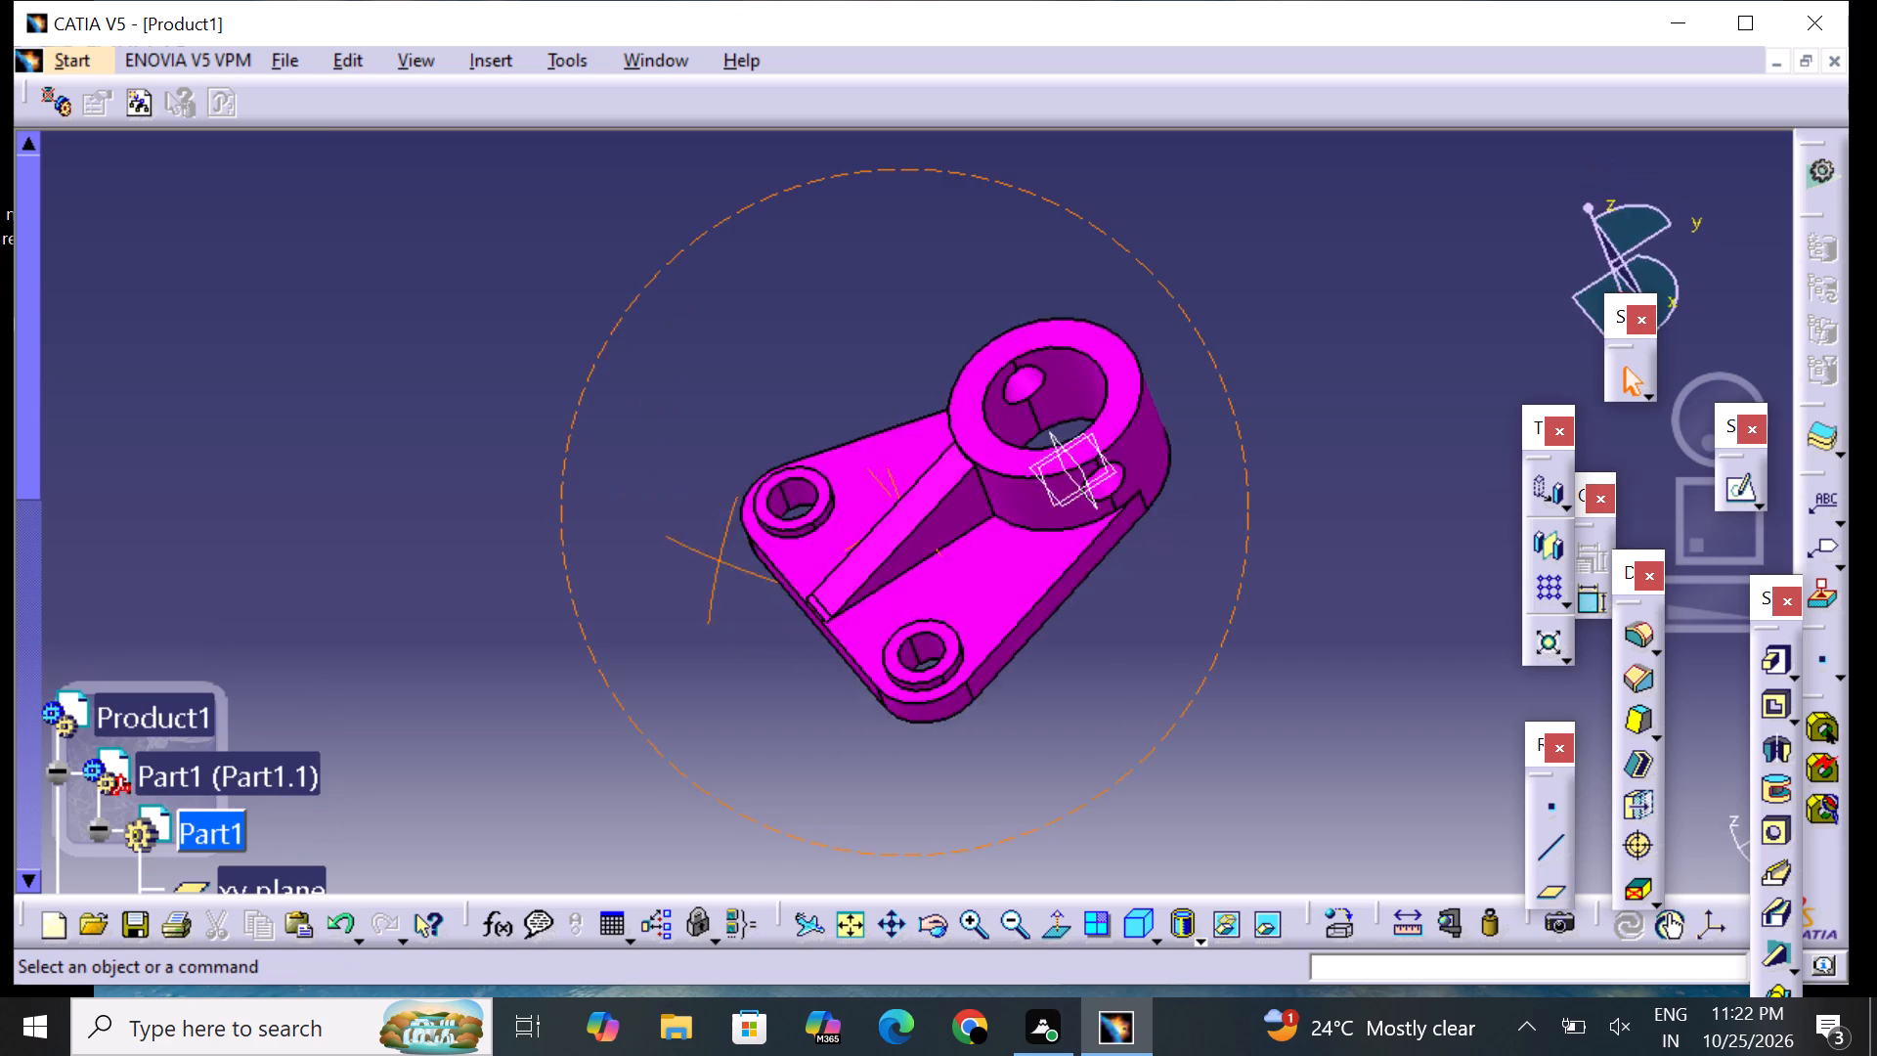
right_drag(745, 591, 782, 615)
middle_drag(745, 591, 921, 615)
middle_drag(1092, 606, 1158, 496)
right_drag(1094, 607, 1160, 491)
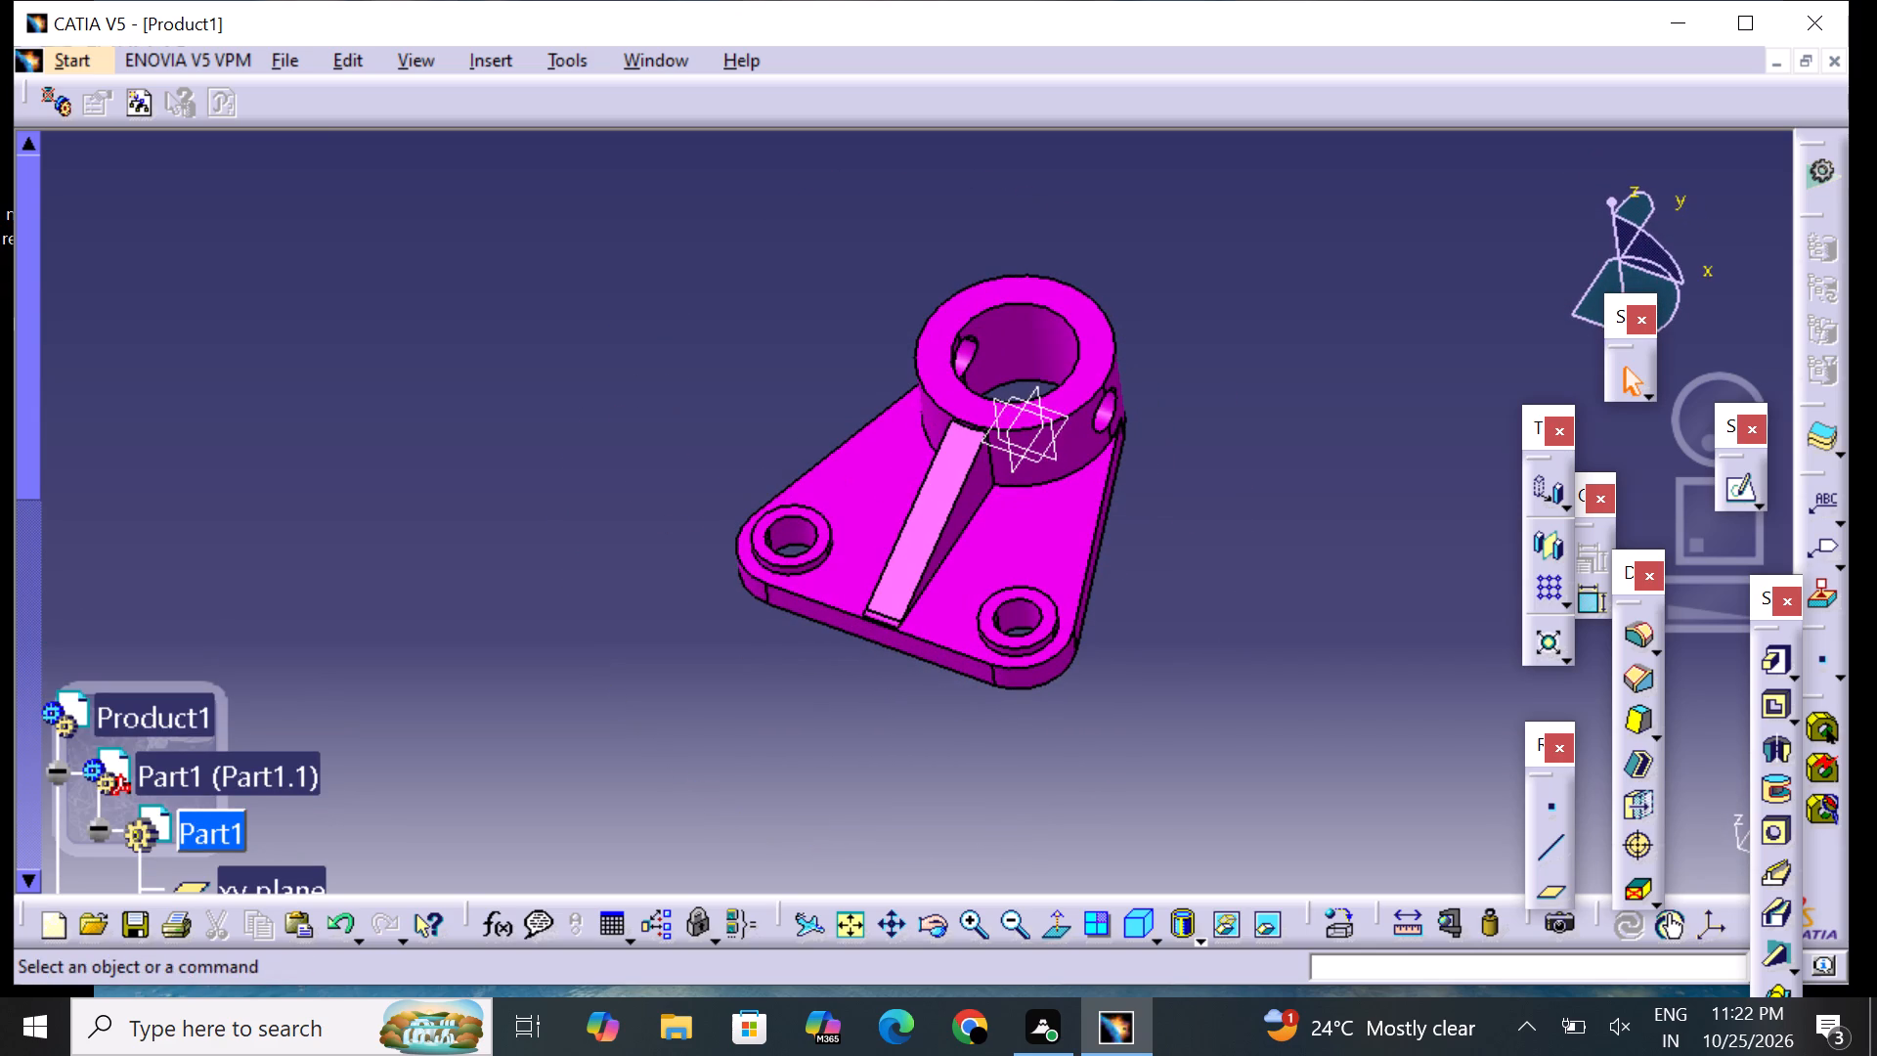
middle_drag(397, 485, 506, 567)
right_drag(397, 485, 537, 583)
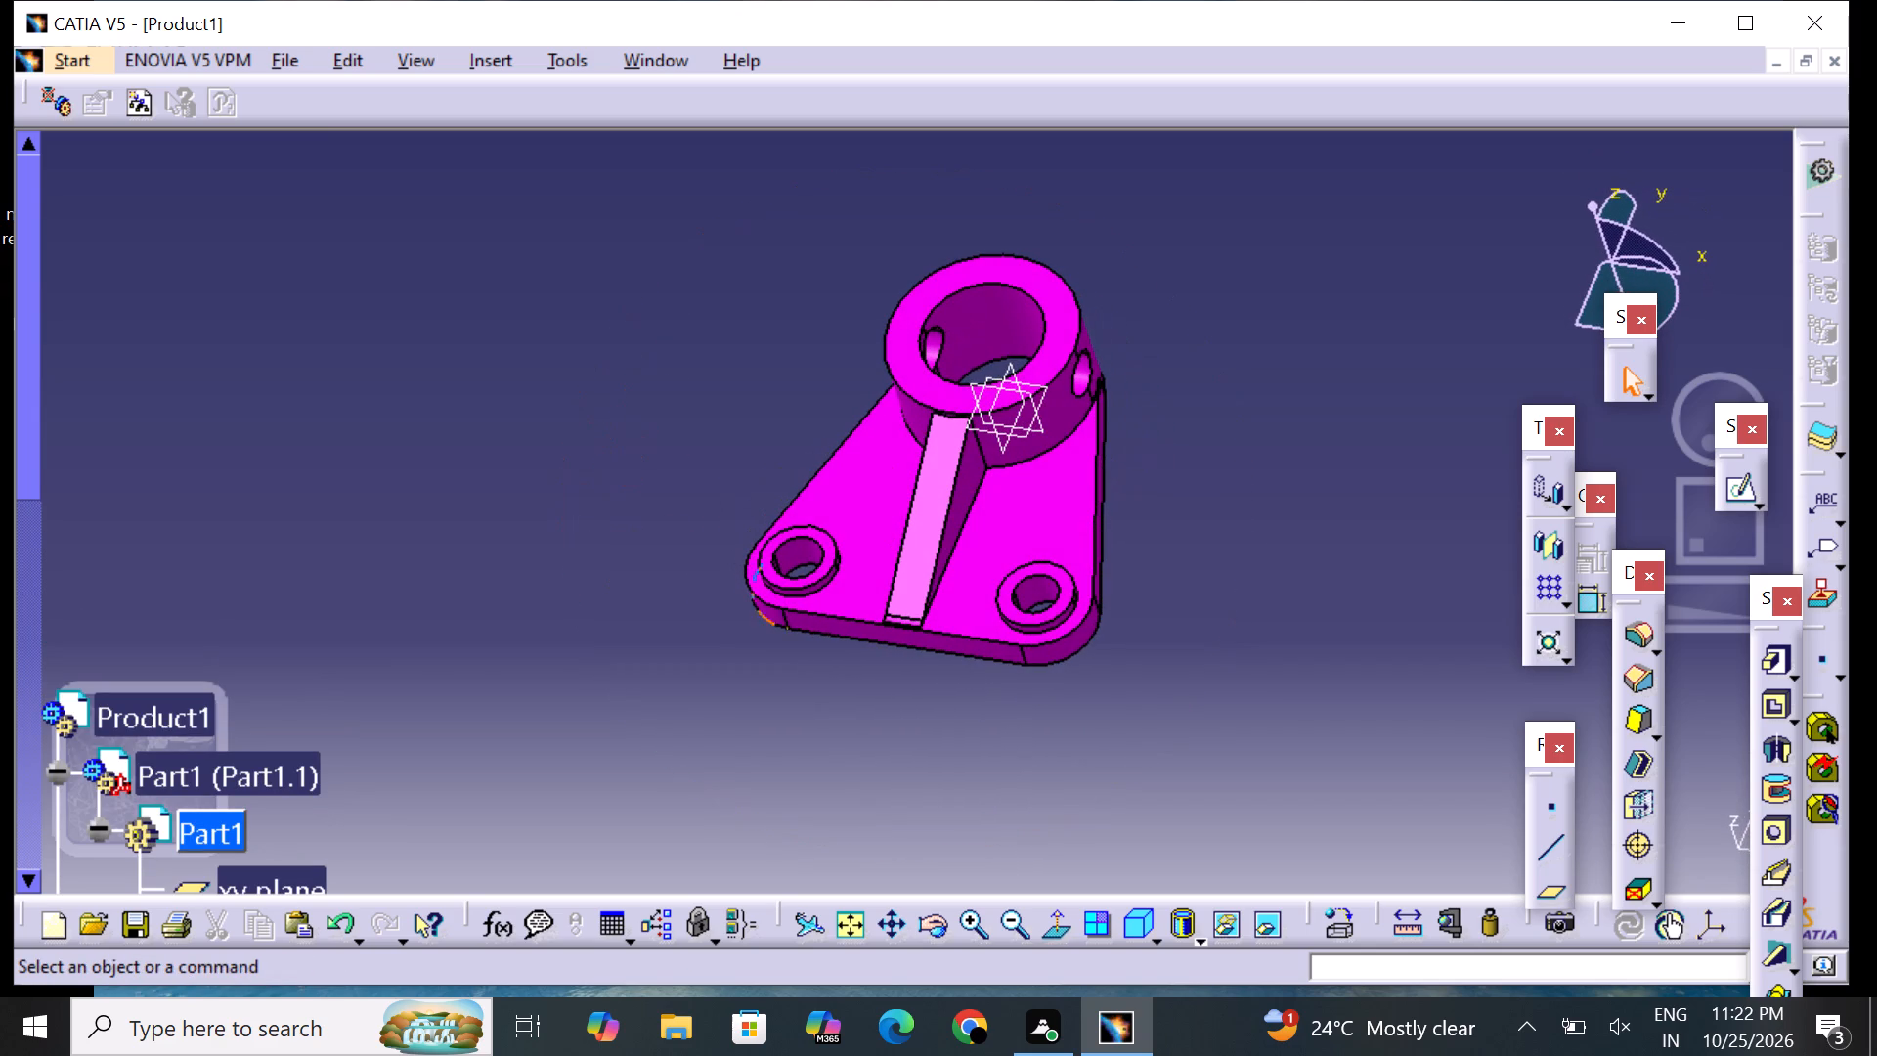
middle_drag(1206, 669, 1176, 632)
right_drag(1206, 669, 1163, 600)
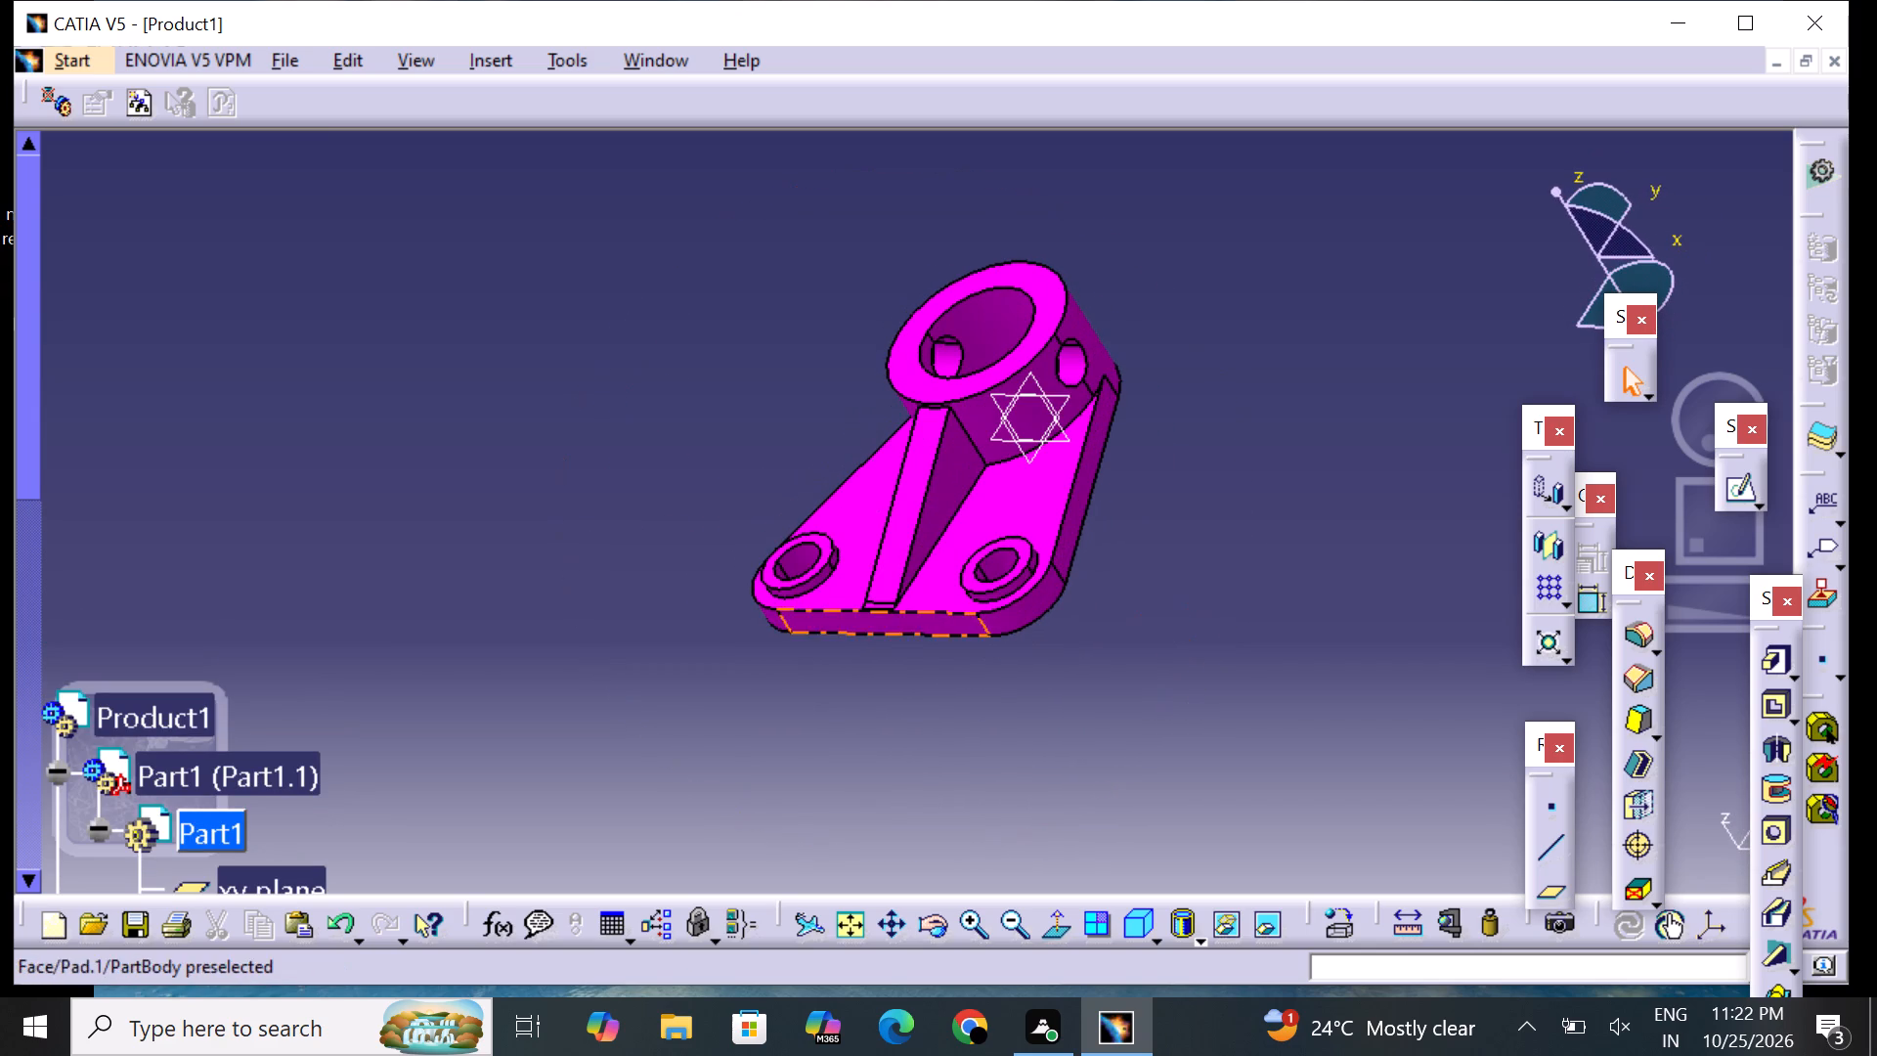
middle_drag(828, 644, 910, 582)
right_drag(828, 644, 910, 582)
middle_drag(914, 641, 916, 707)
right_drag(916, 641, 916, 707)
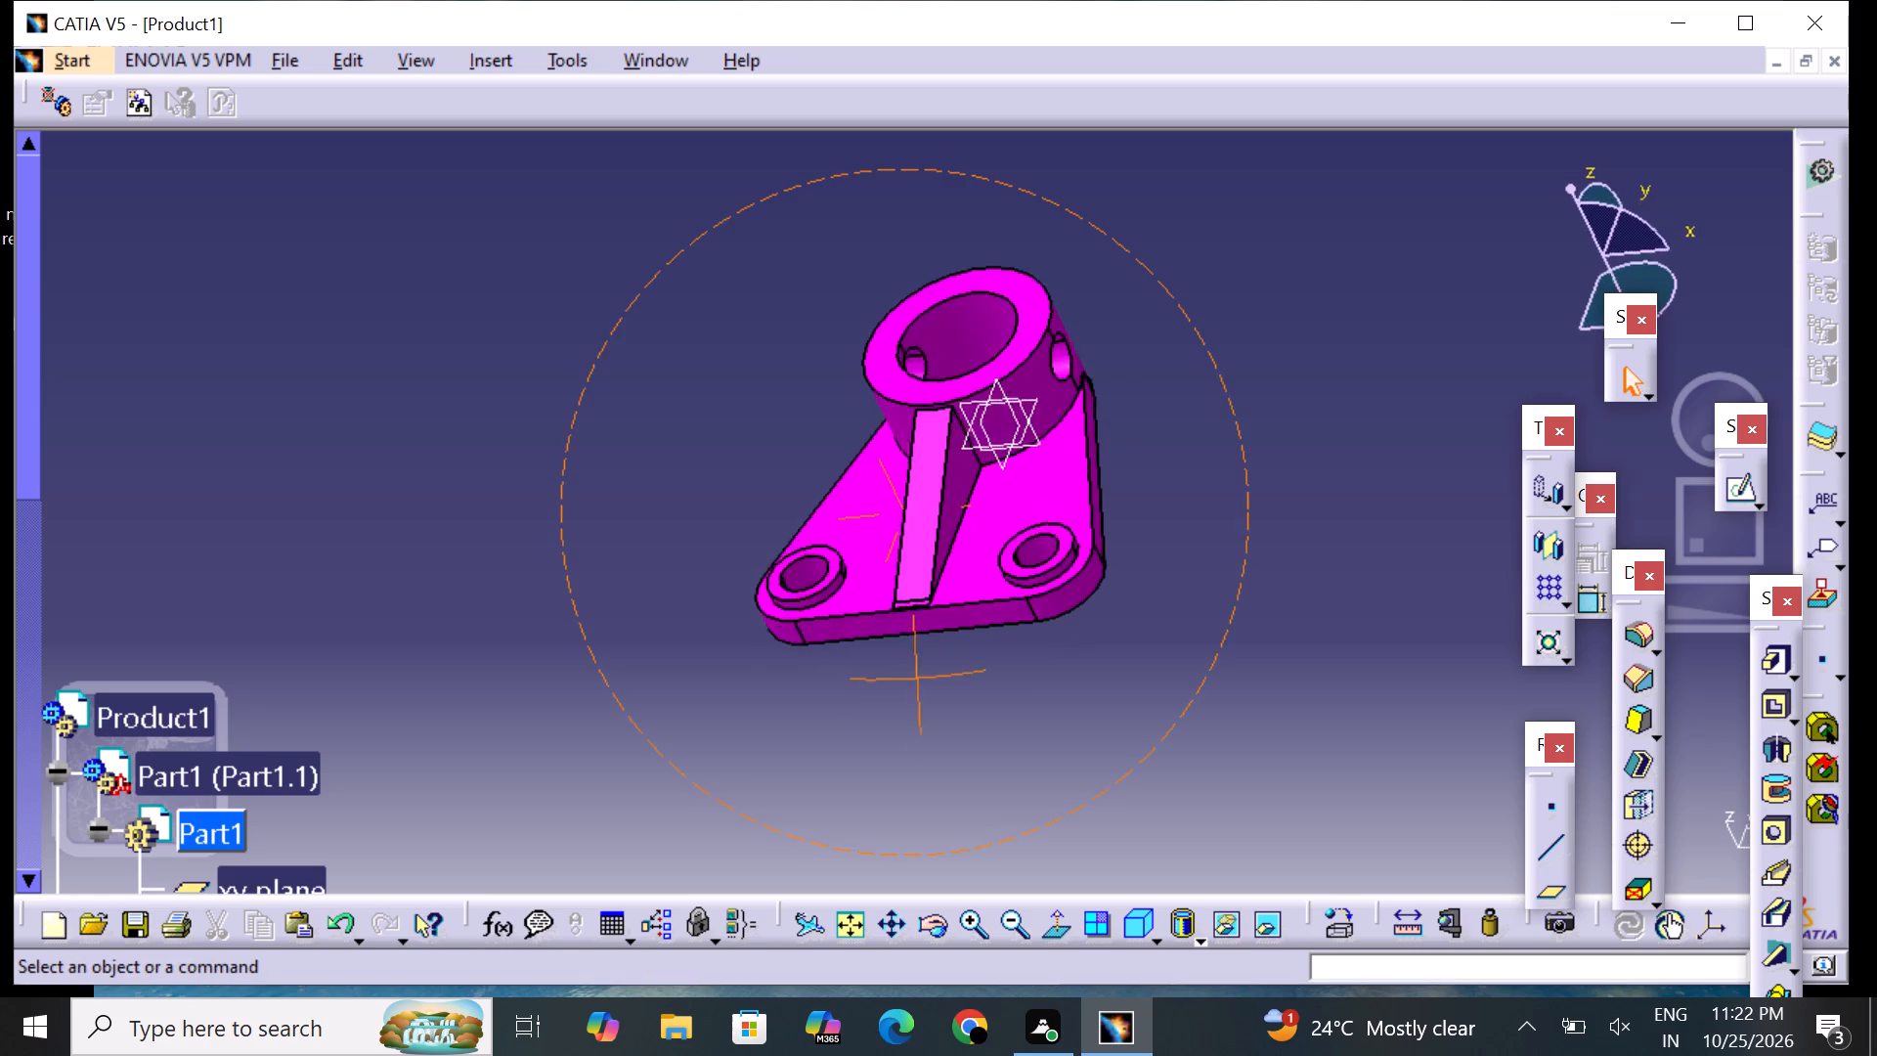
right_drag(916, 707, 914, 794)
middle_drag(916, 707, 914, 794)
right_drag(914, 794, 904, 783)
middle_drag(703, 624, 781, 621)
right_drag(703, 624, 781, 621)
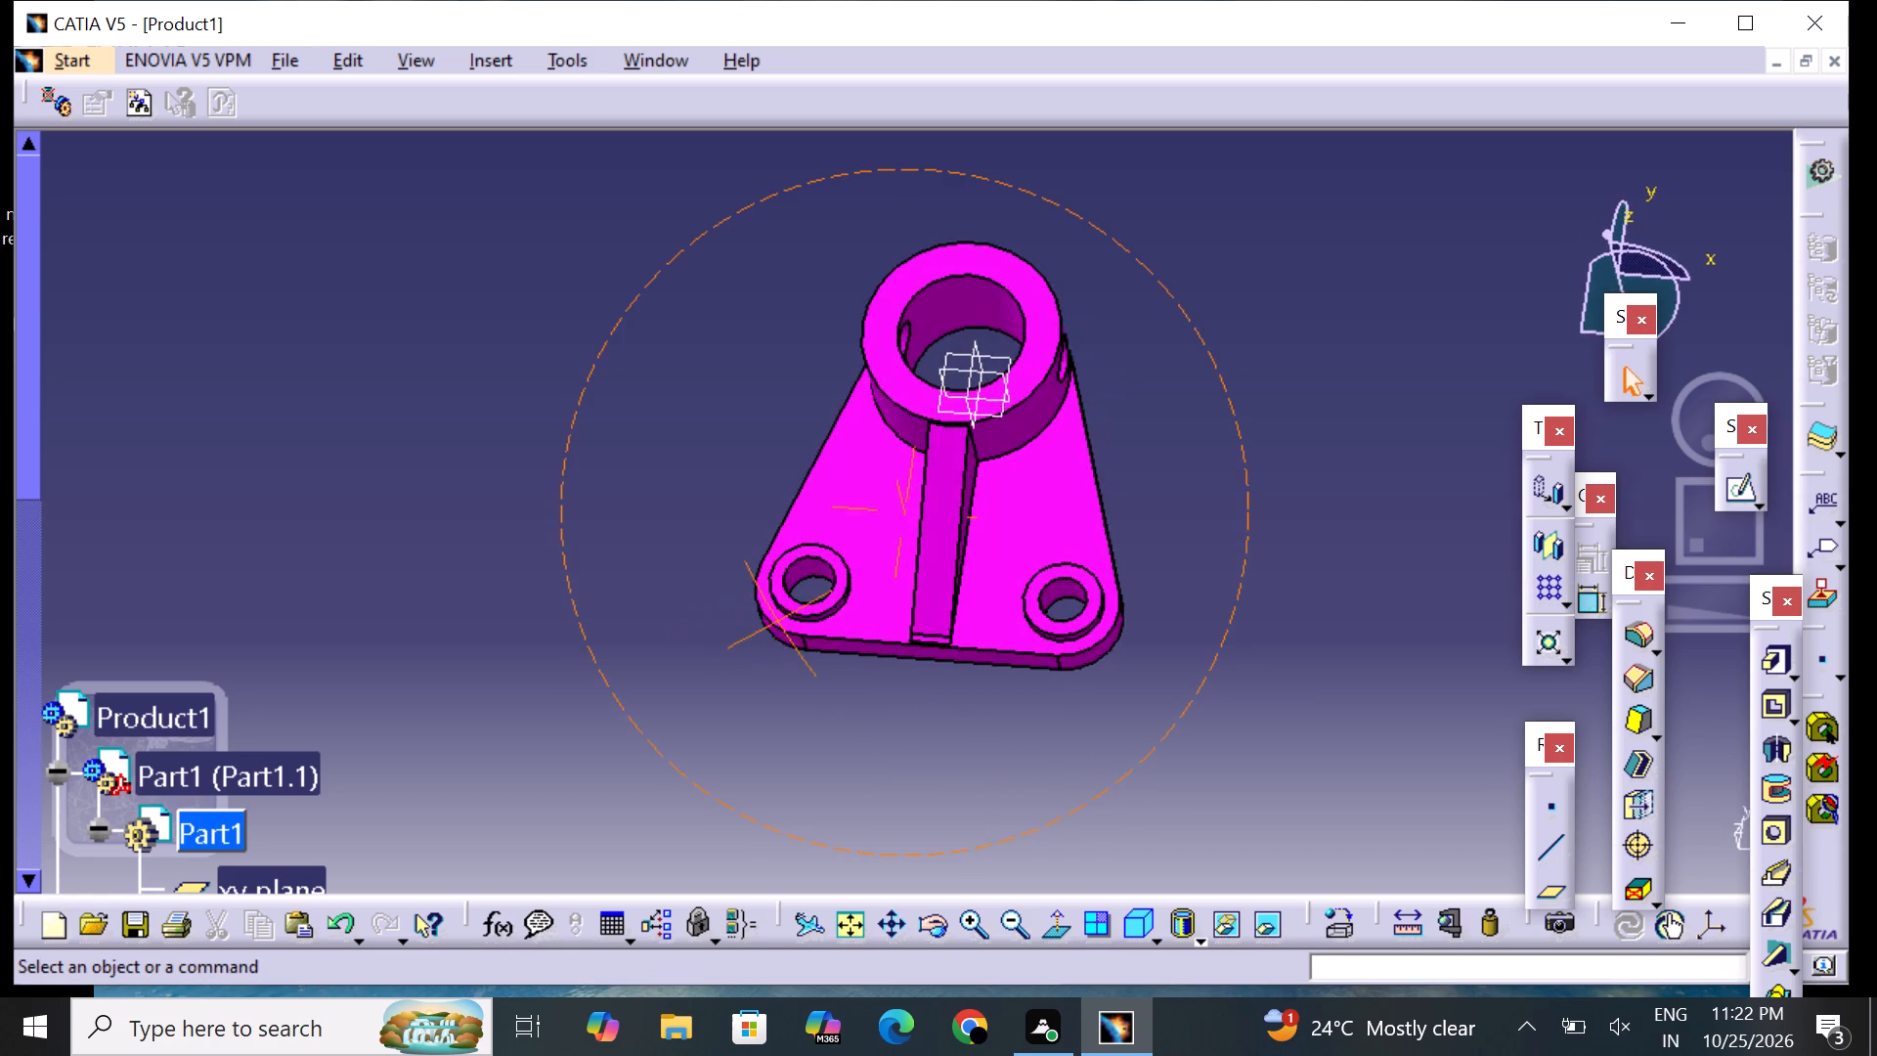
middle_drag(781, 621, 760, 535)
right_drag(781, 621, 760, 535)
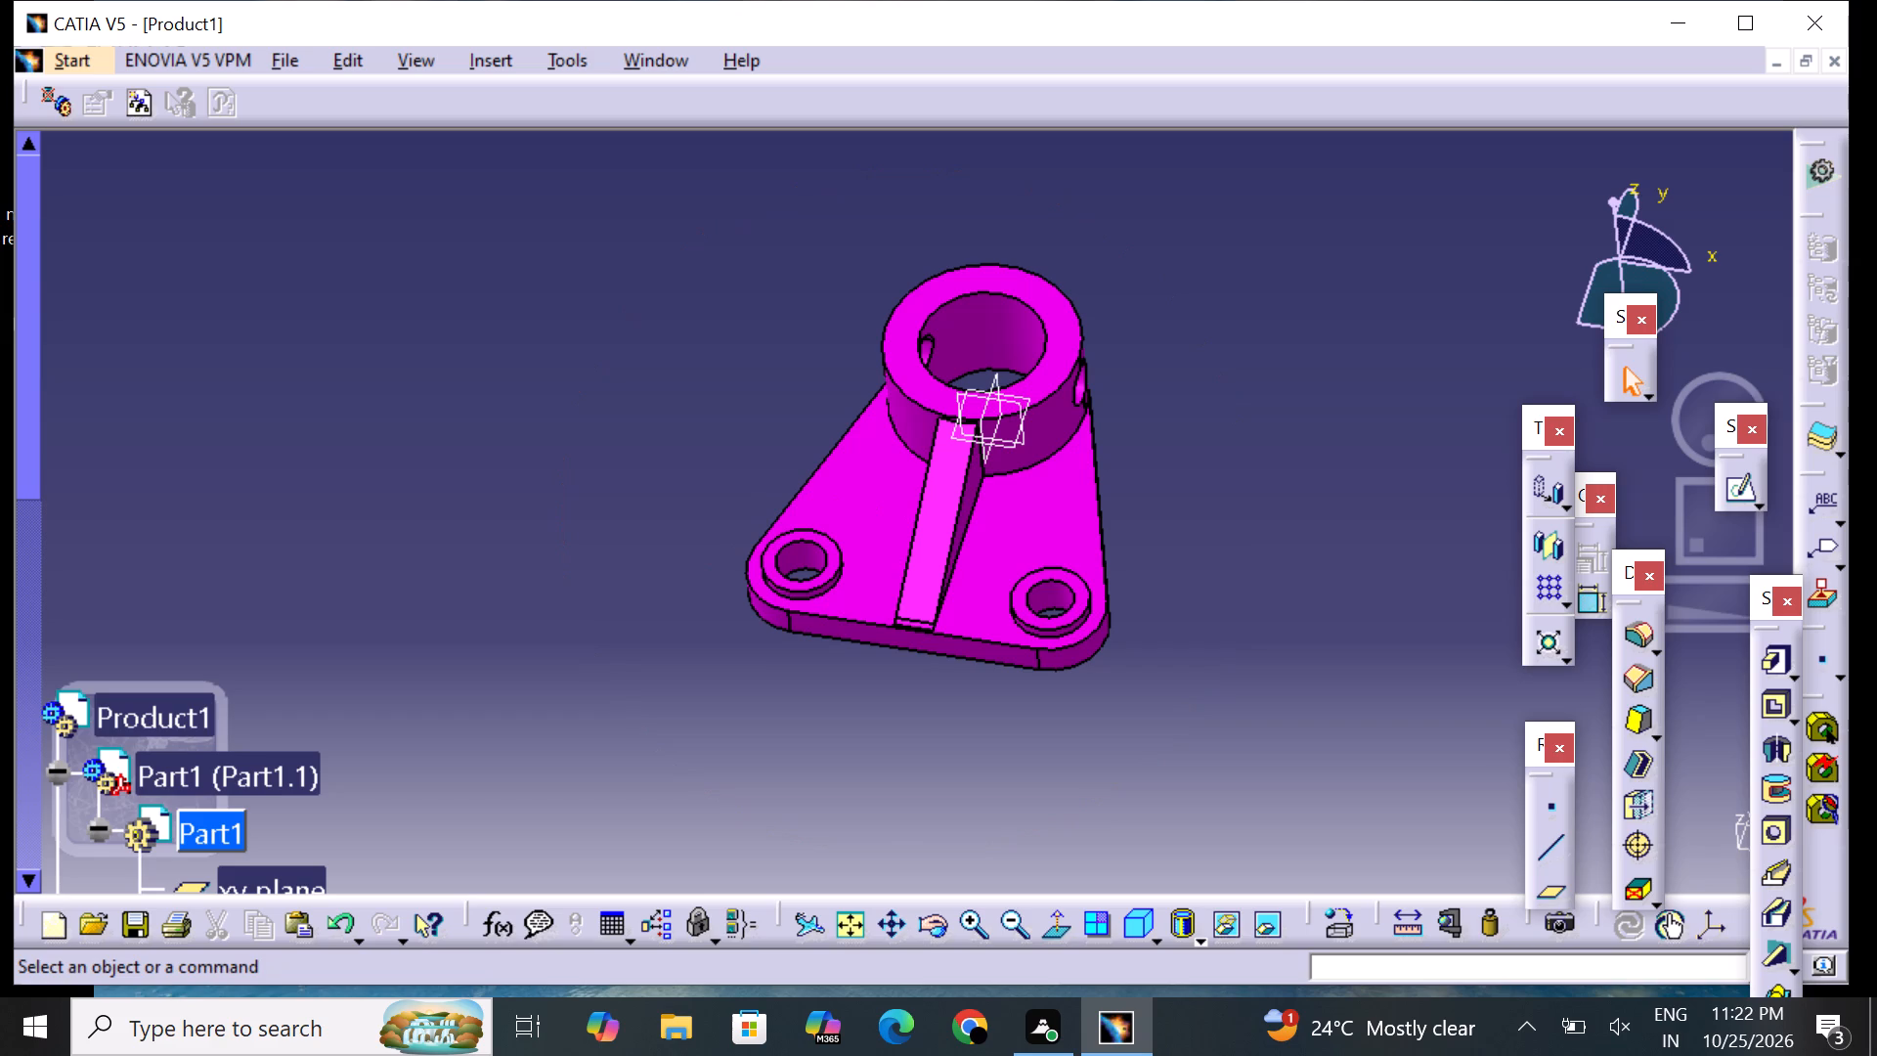
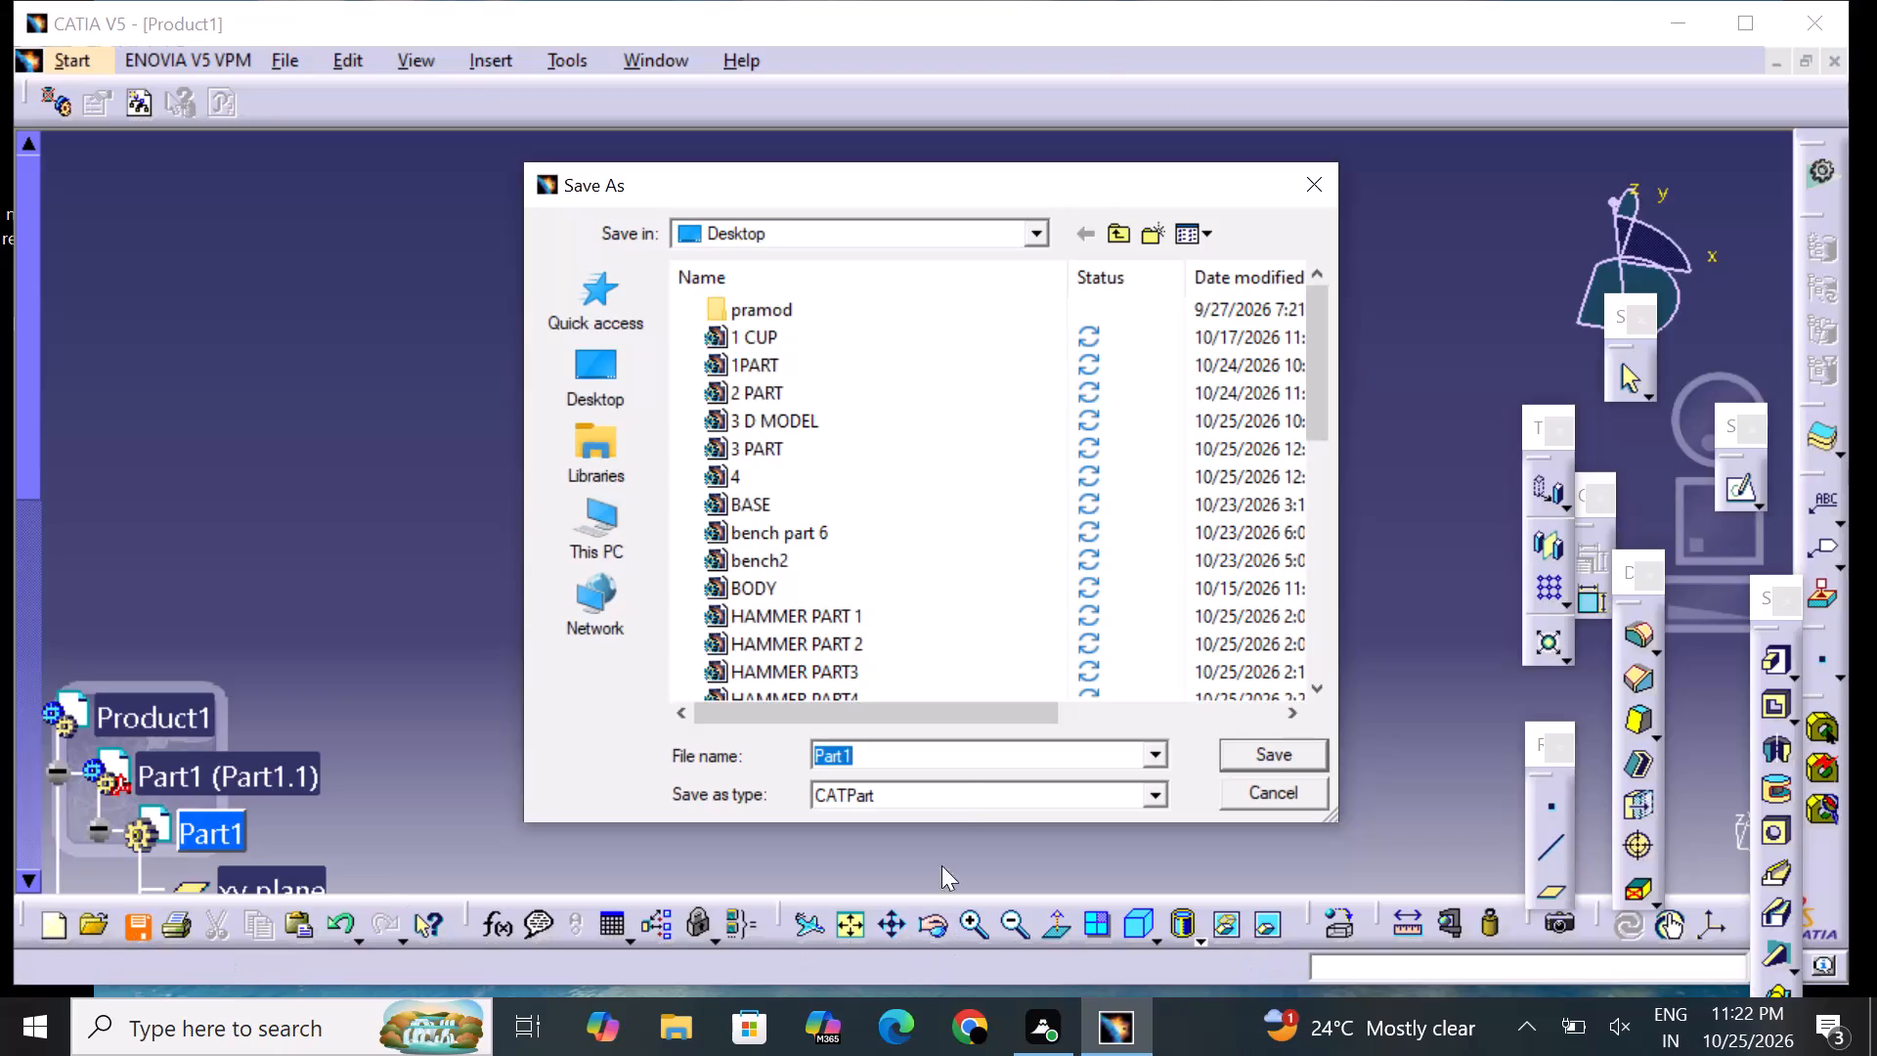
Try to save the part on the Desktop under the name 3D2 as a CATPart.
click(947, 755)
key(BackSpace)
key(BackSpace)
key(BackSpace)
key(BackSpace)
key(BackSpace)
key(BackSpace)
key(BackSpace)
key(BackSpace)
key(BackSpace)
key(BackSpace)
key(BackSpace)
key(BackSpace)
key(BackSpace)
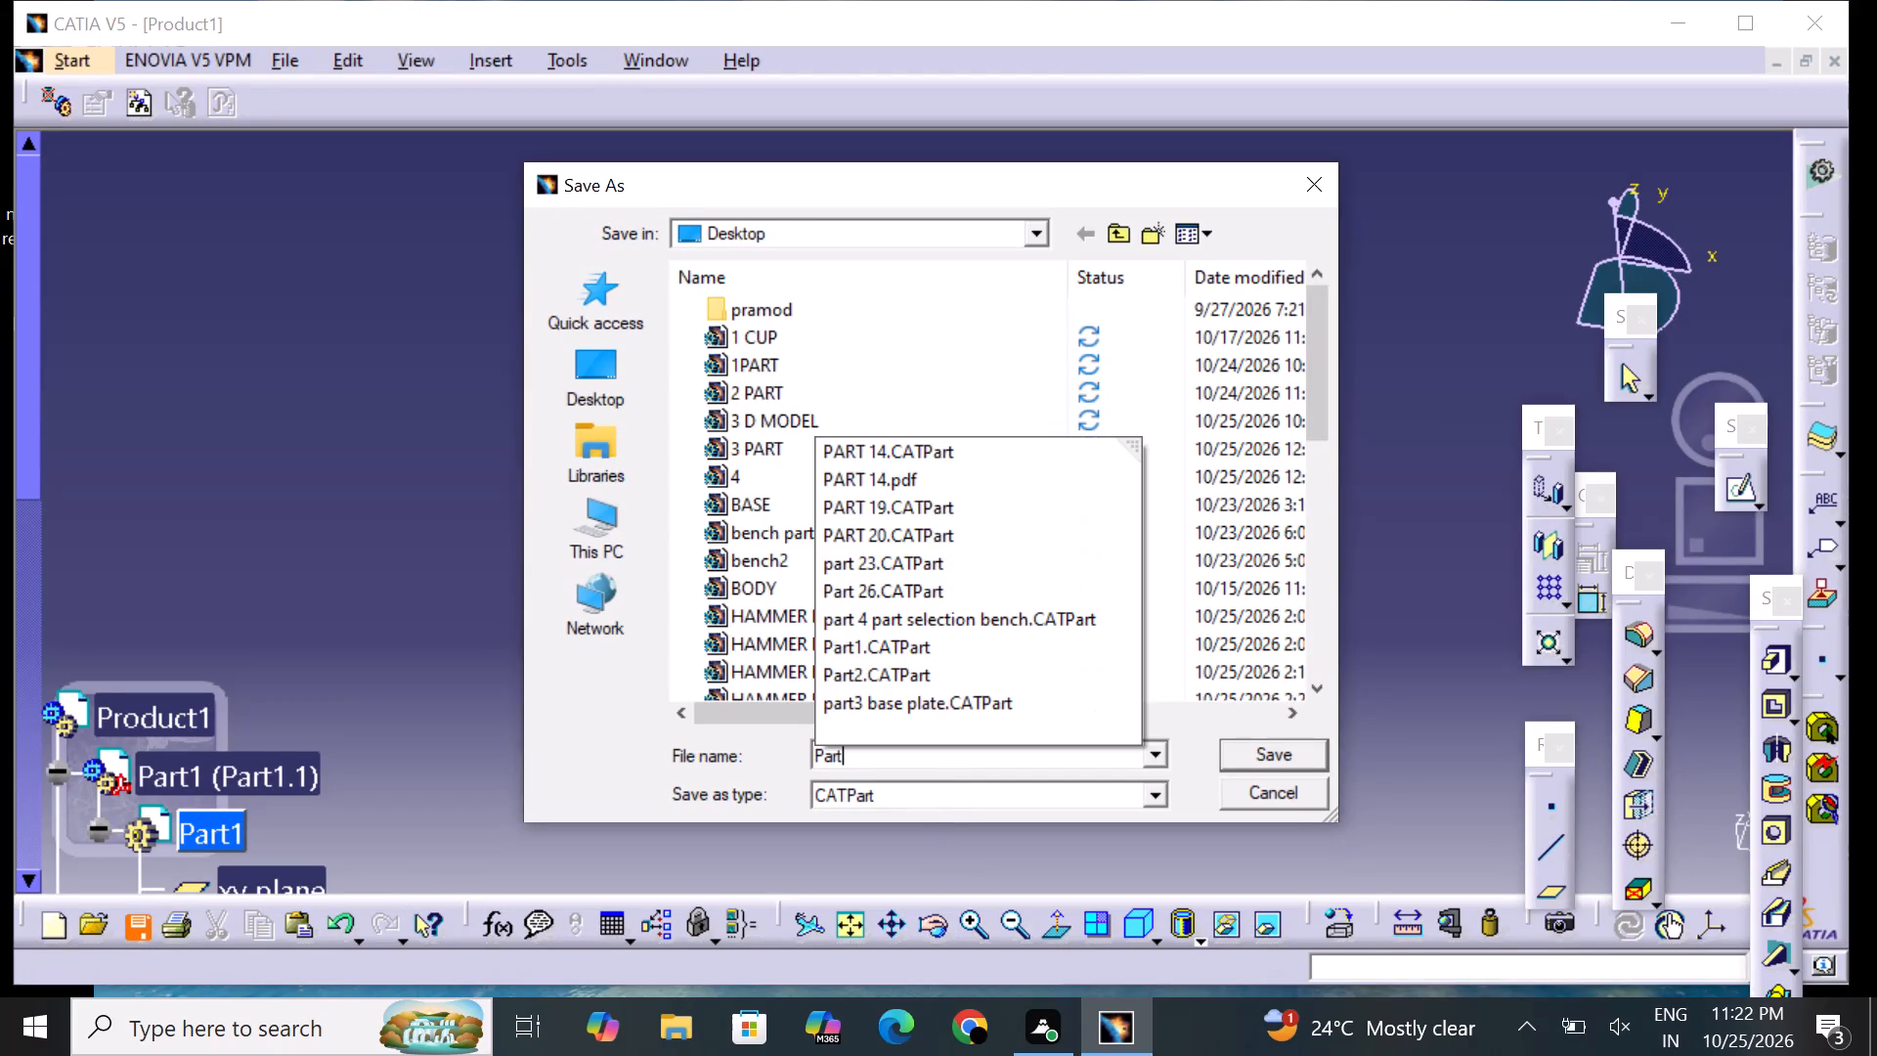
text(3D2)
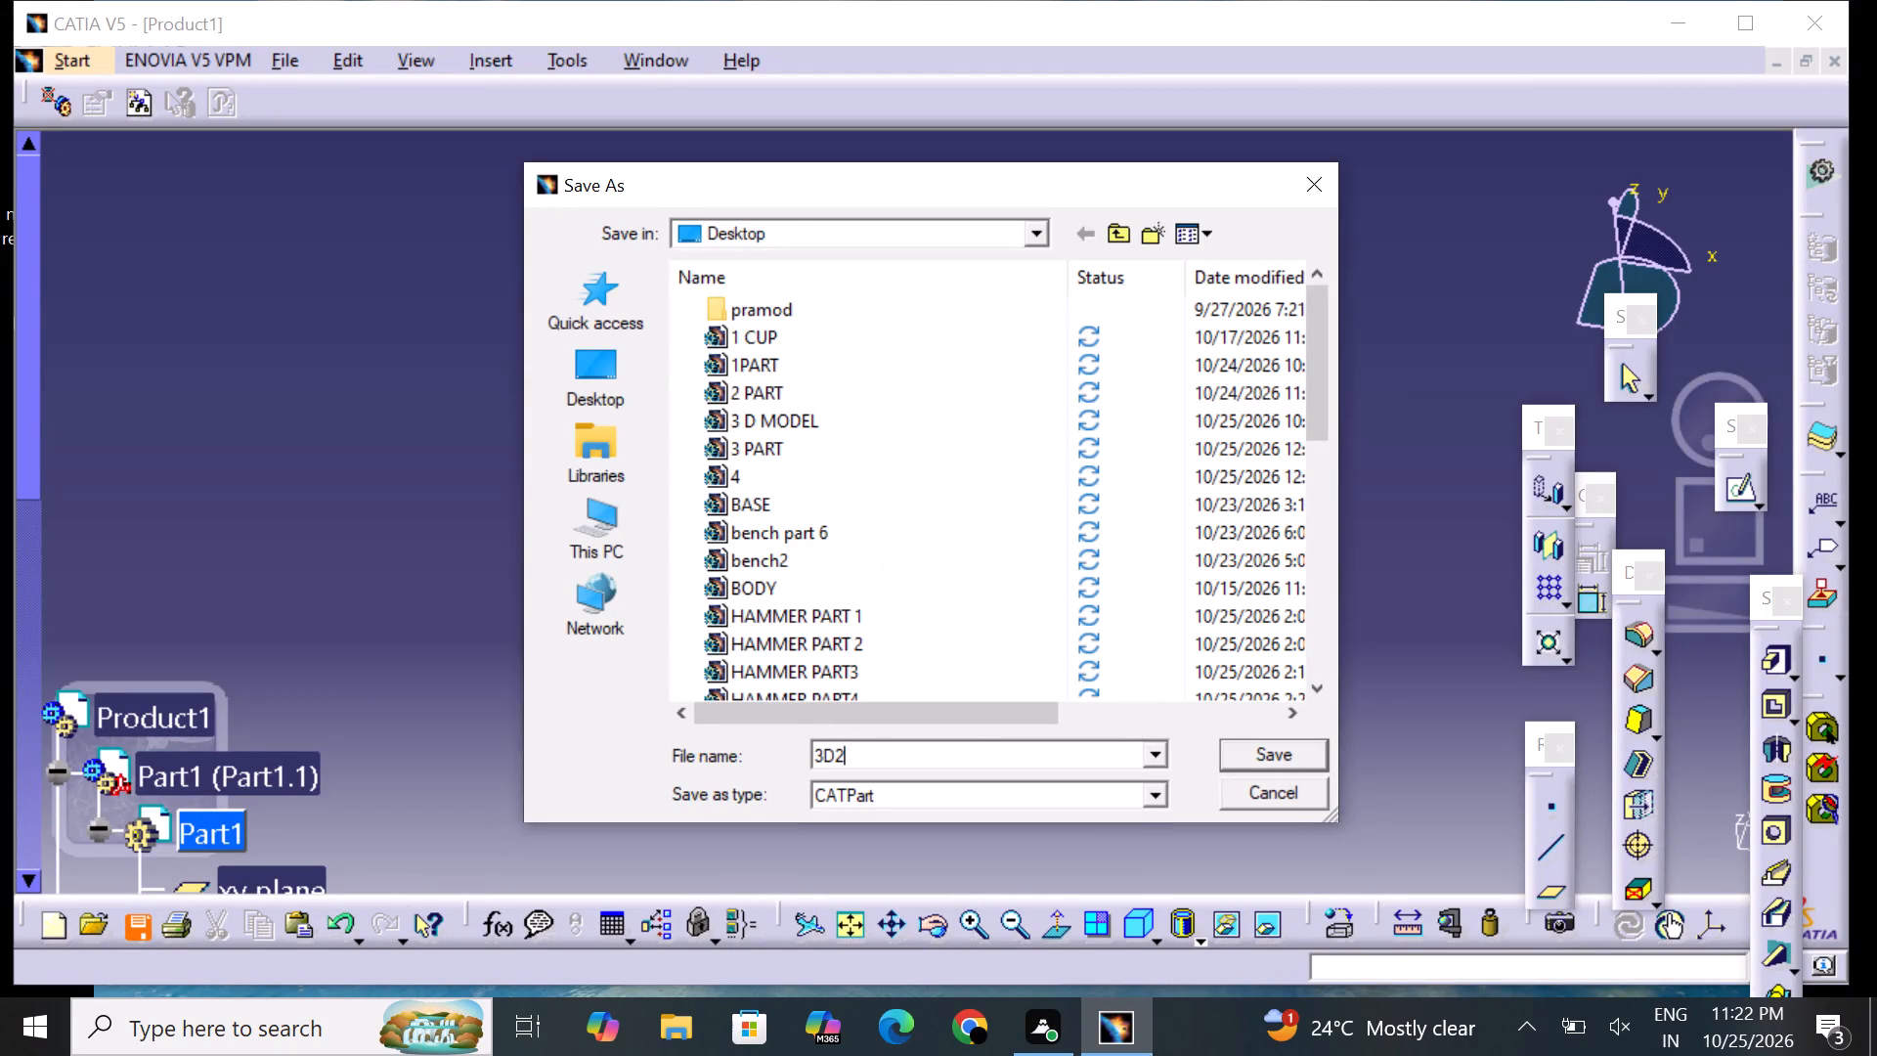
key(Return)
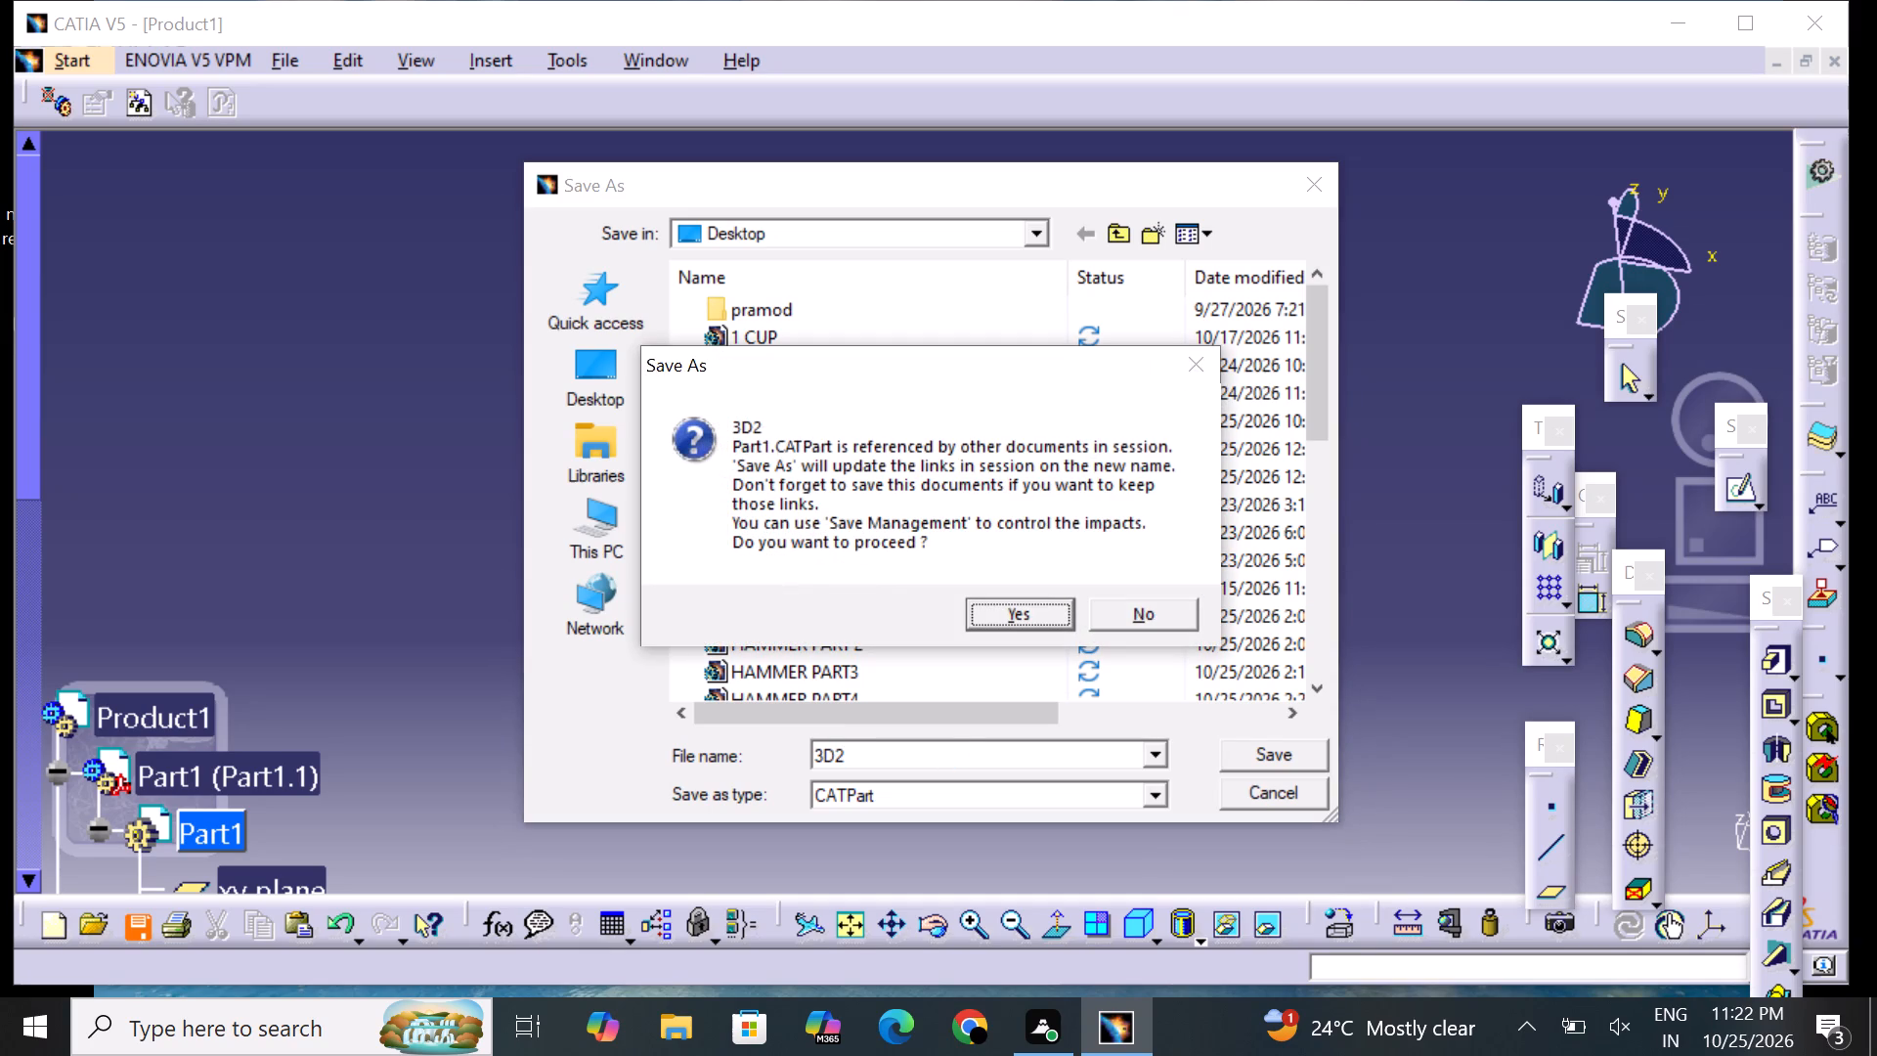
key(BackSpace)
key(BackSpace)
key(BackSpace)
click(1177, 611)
Save the part on the Desktop as a CATPart named 3D, accepting the update of the session links.
key(Delete)
key(BackSpace)
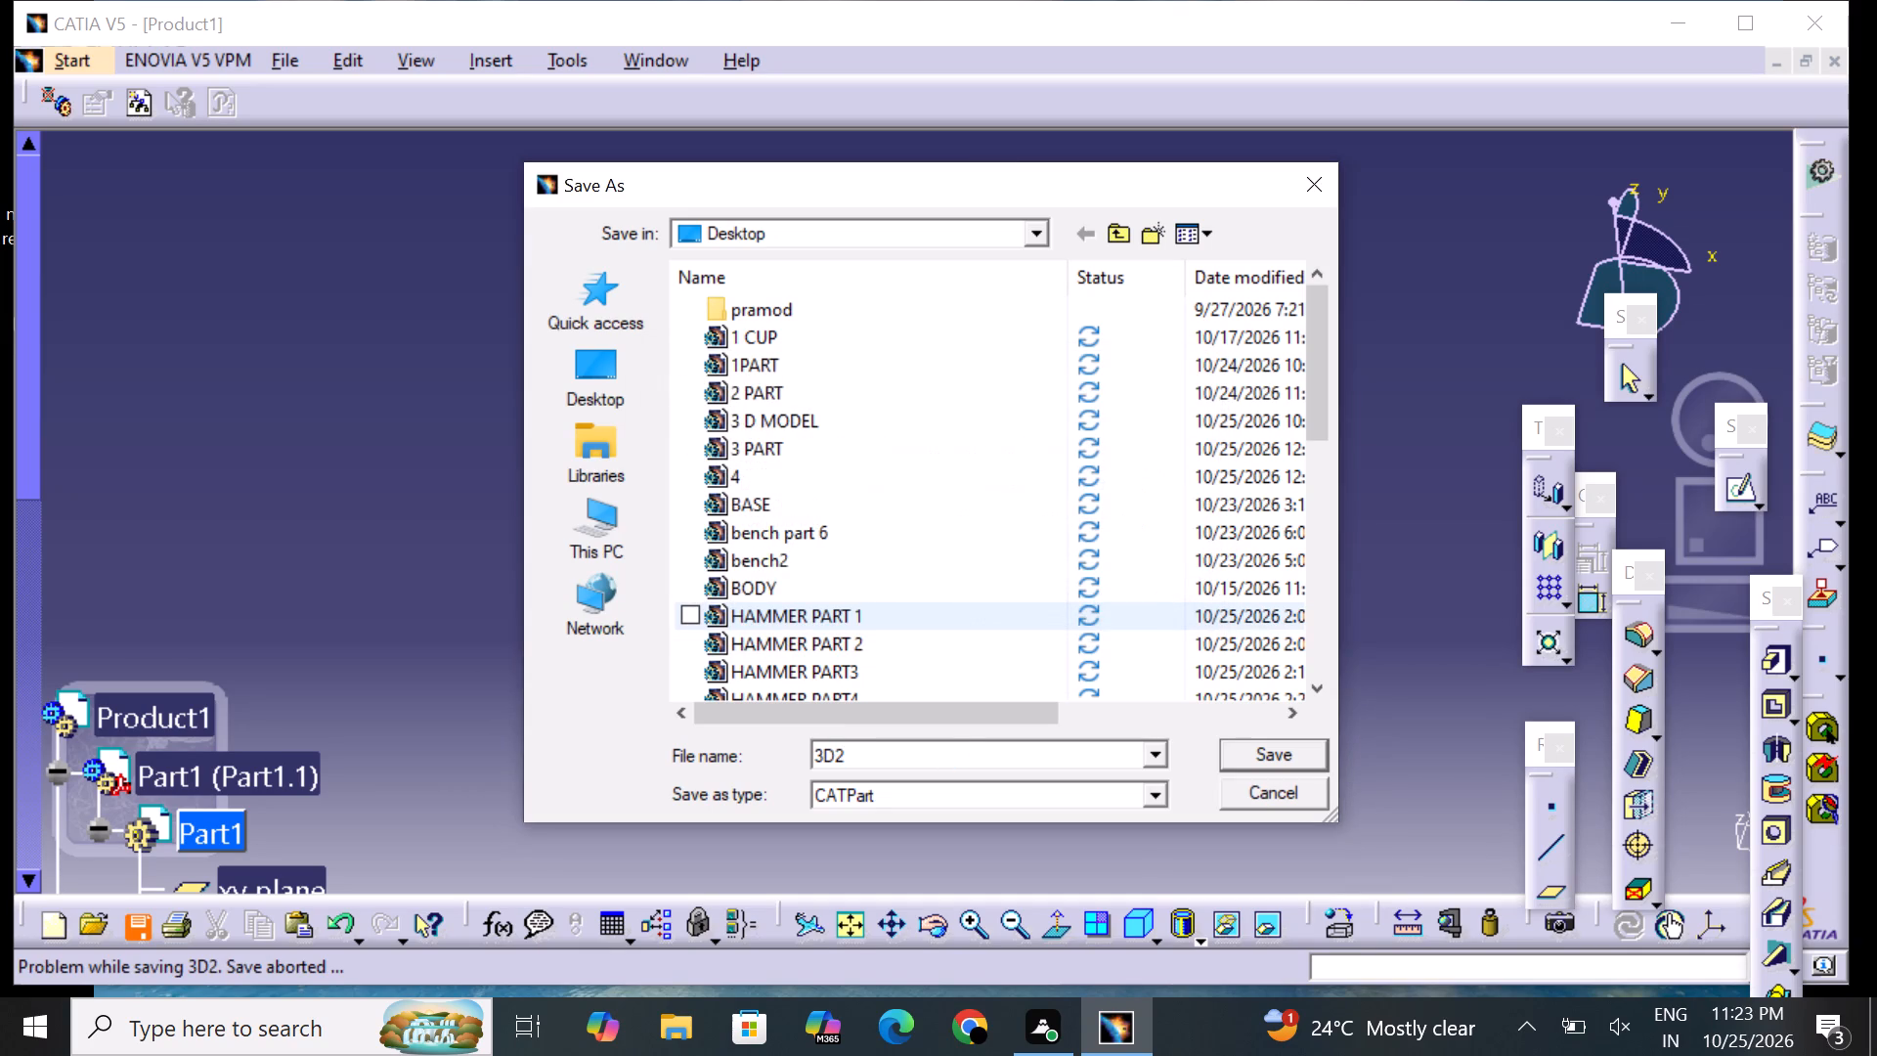
key(BackSpace)
key(Delete)
key(Delete)
click(1000, 752)
key(Delete)
key(Delete)
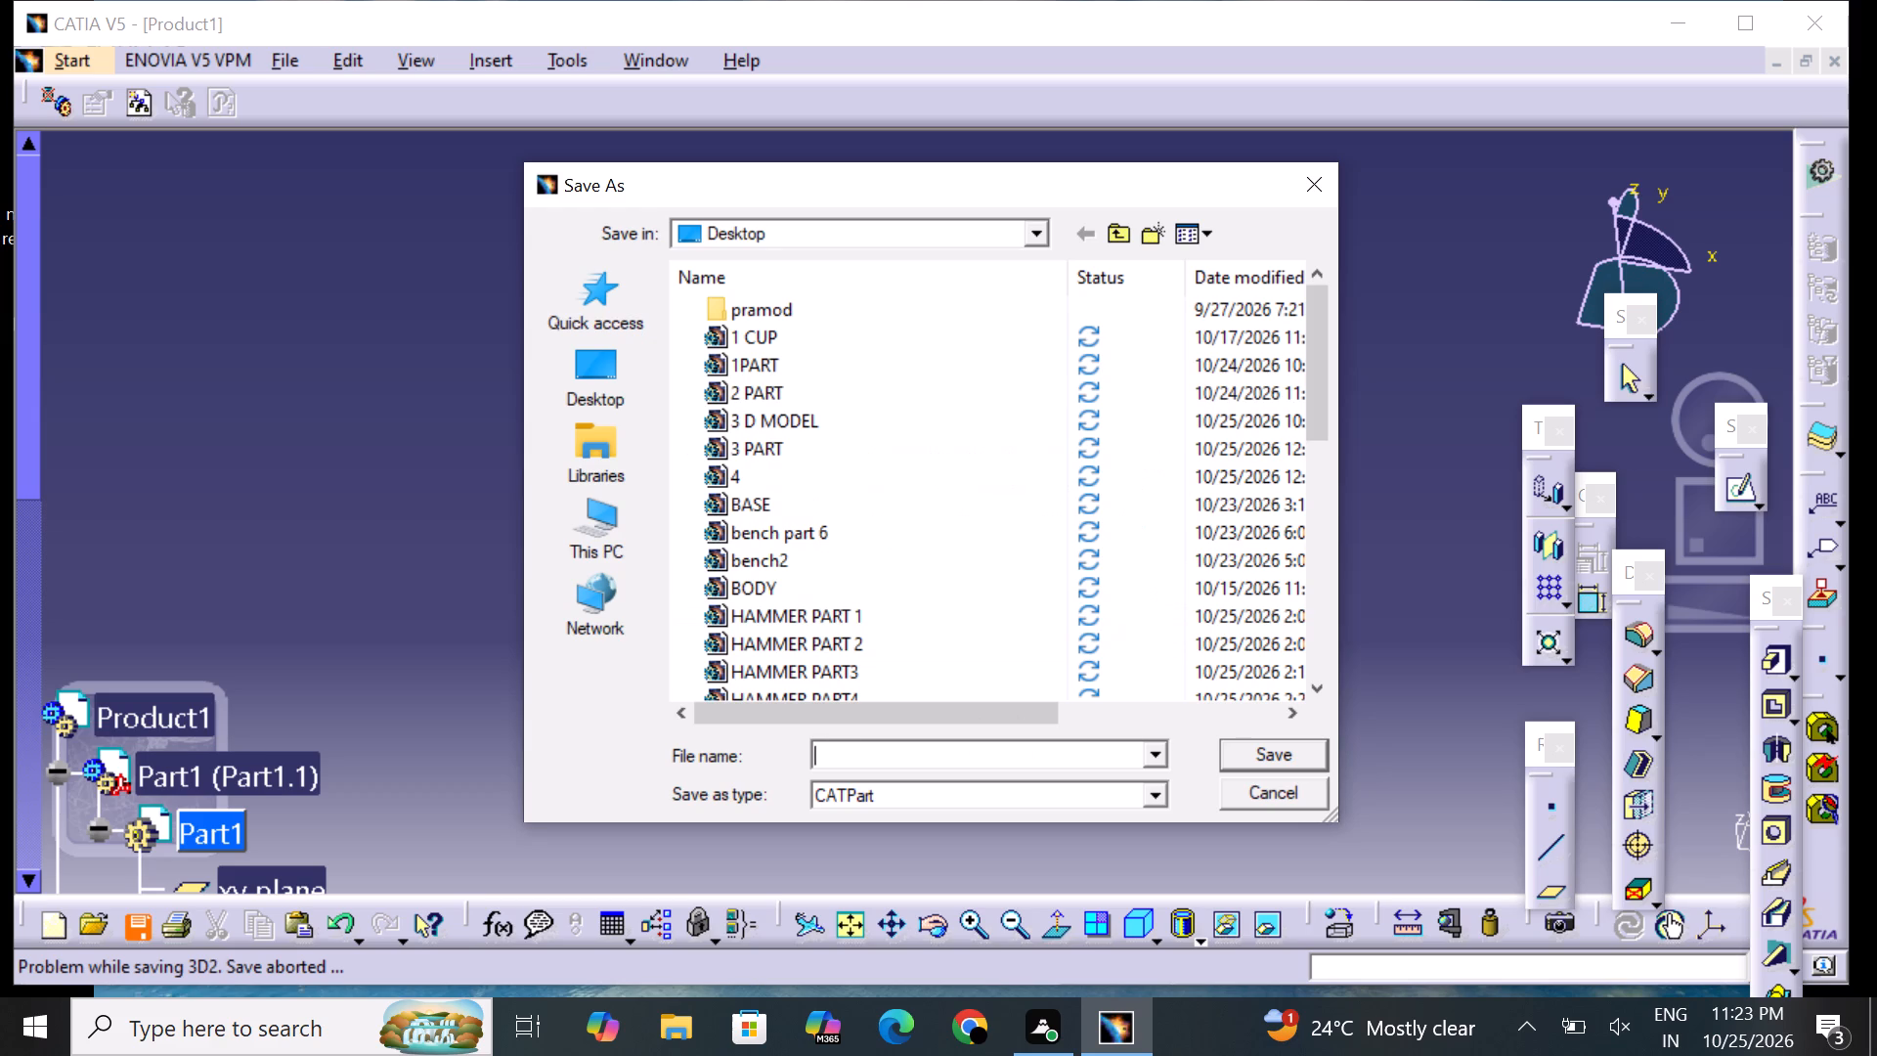
text(3D)
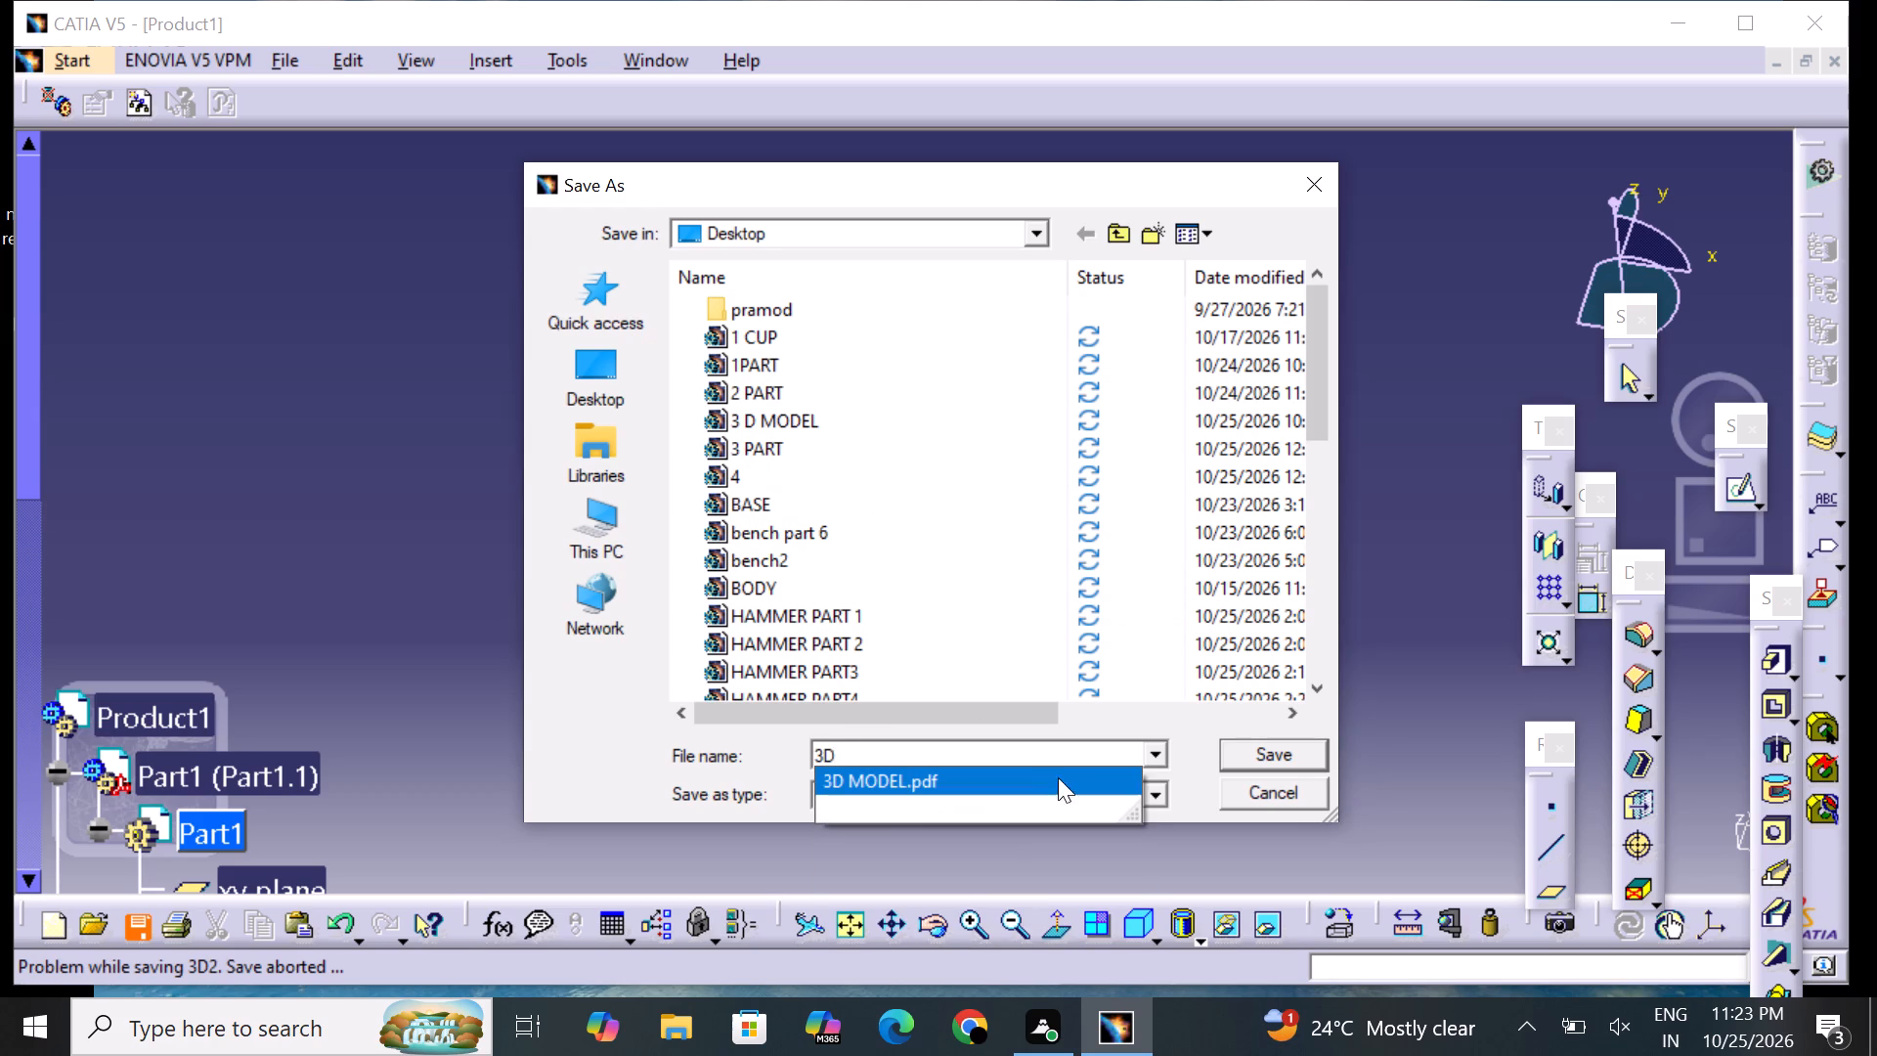
click(1288, 756)
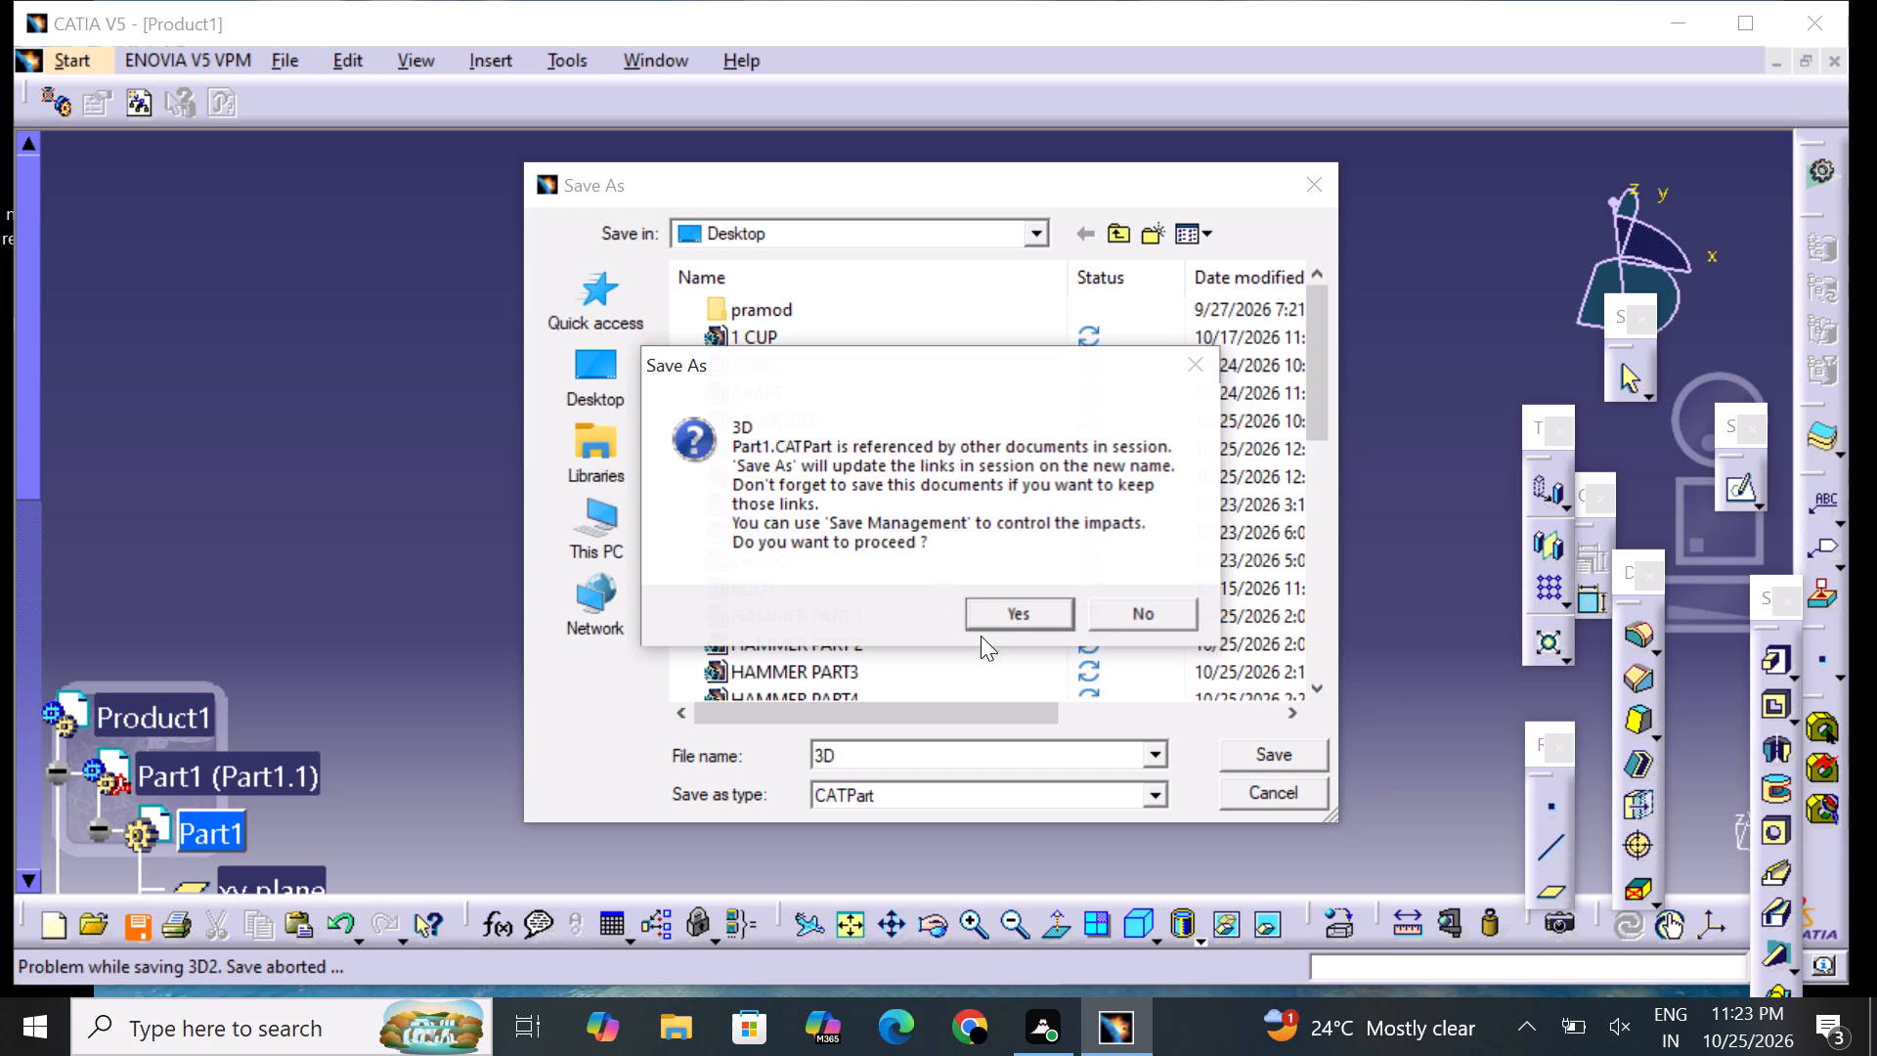
click(1027, 619)
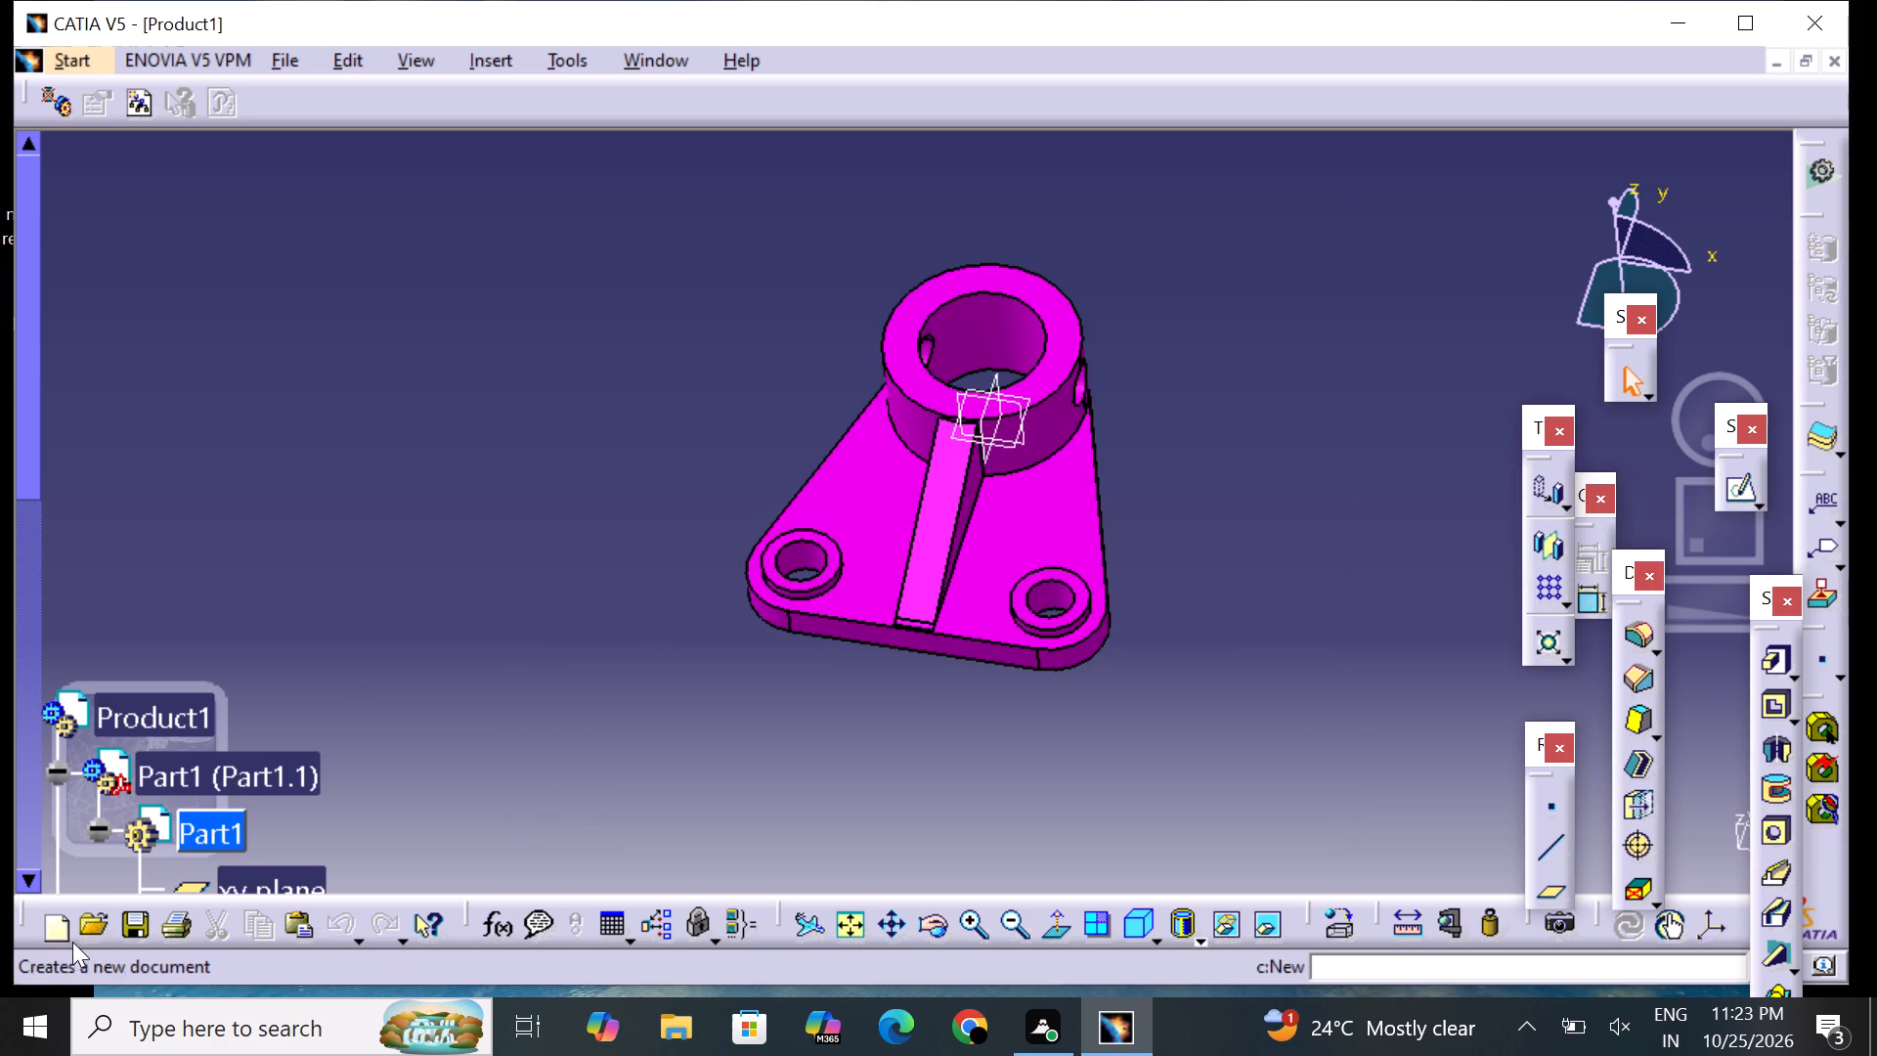
Print the magenta part view to a PDF document named 3D on the Desktop.
click(175, 932)
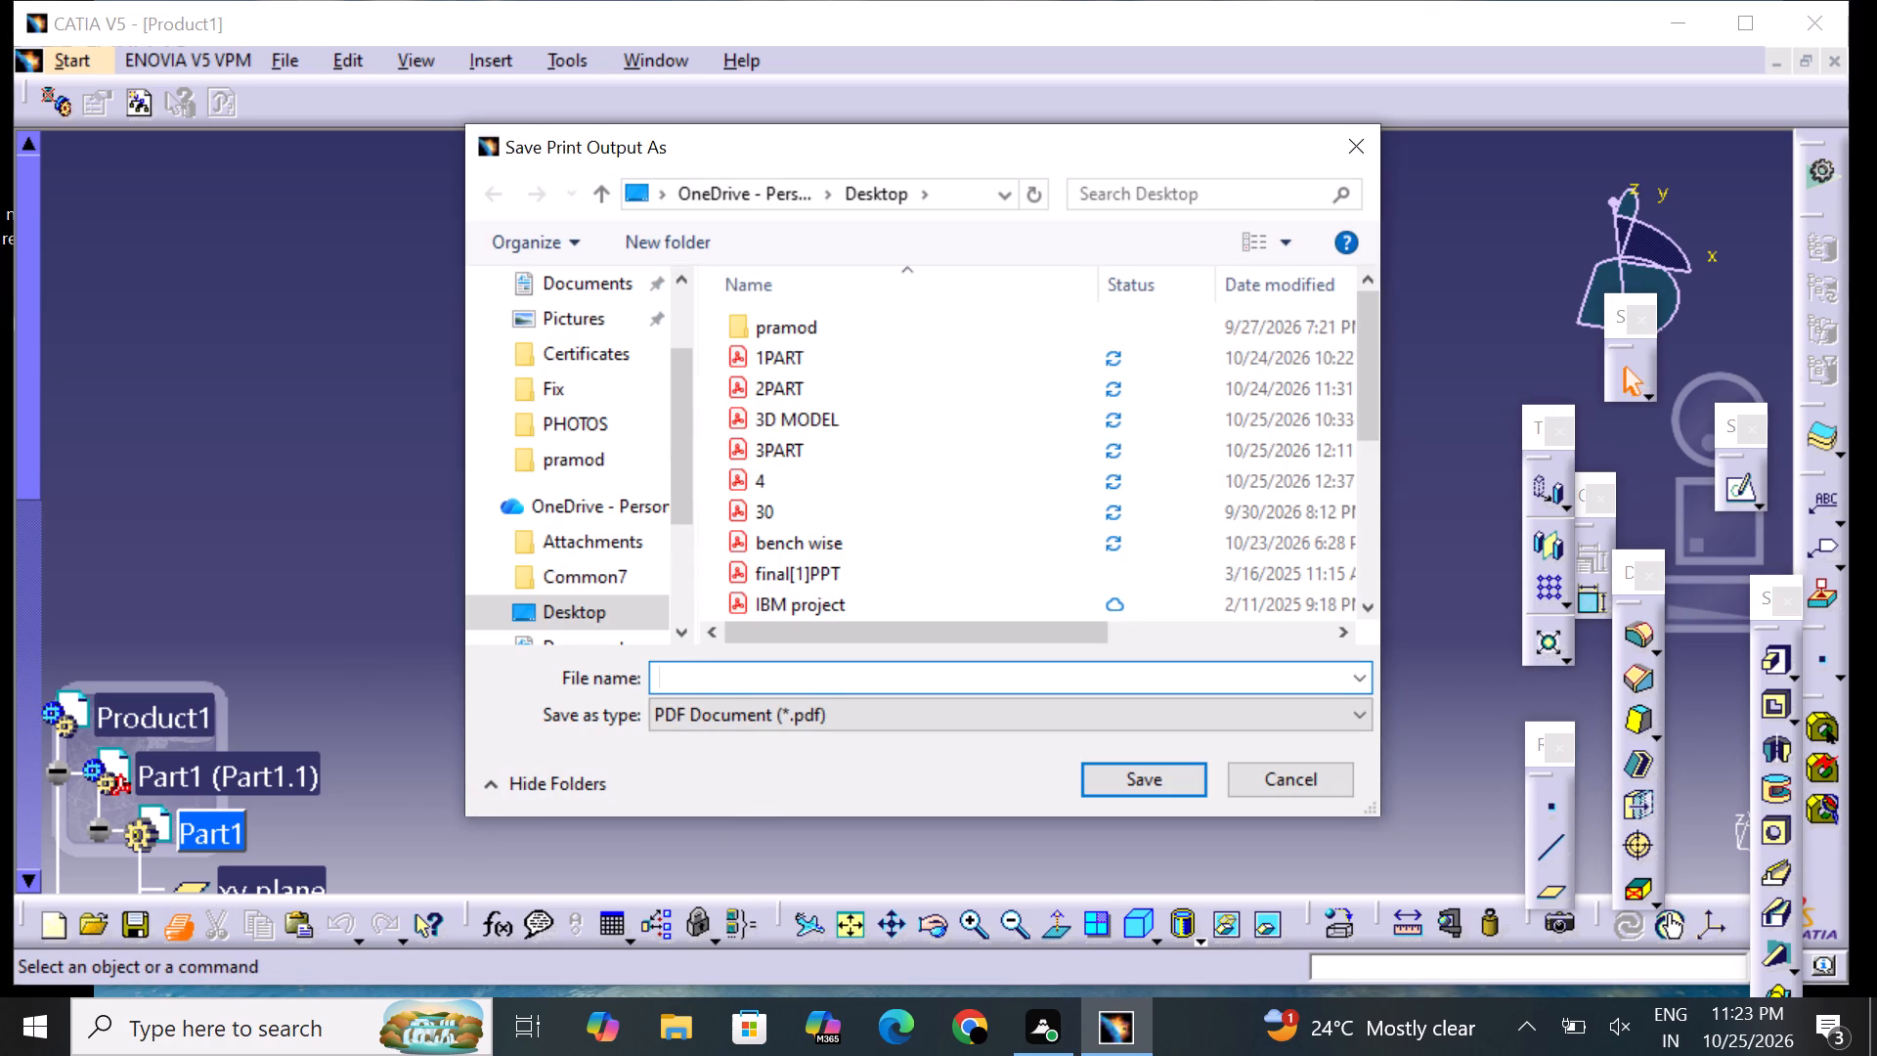
key(3)
key(d)
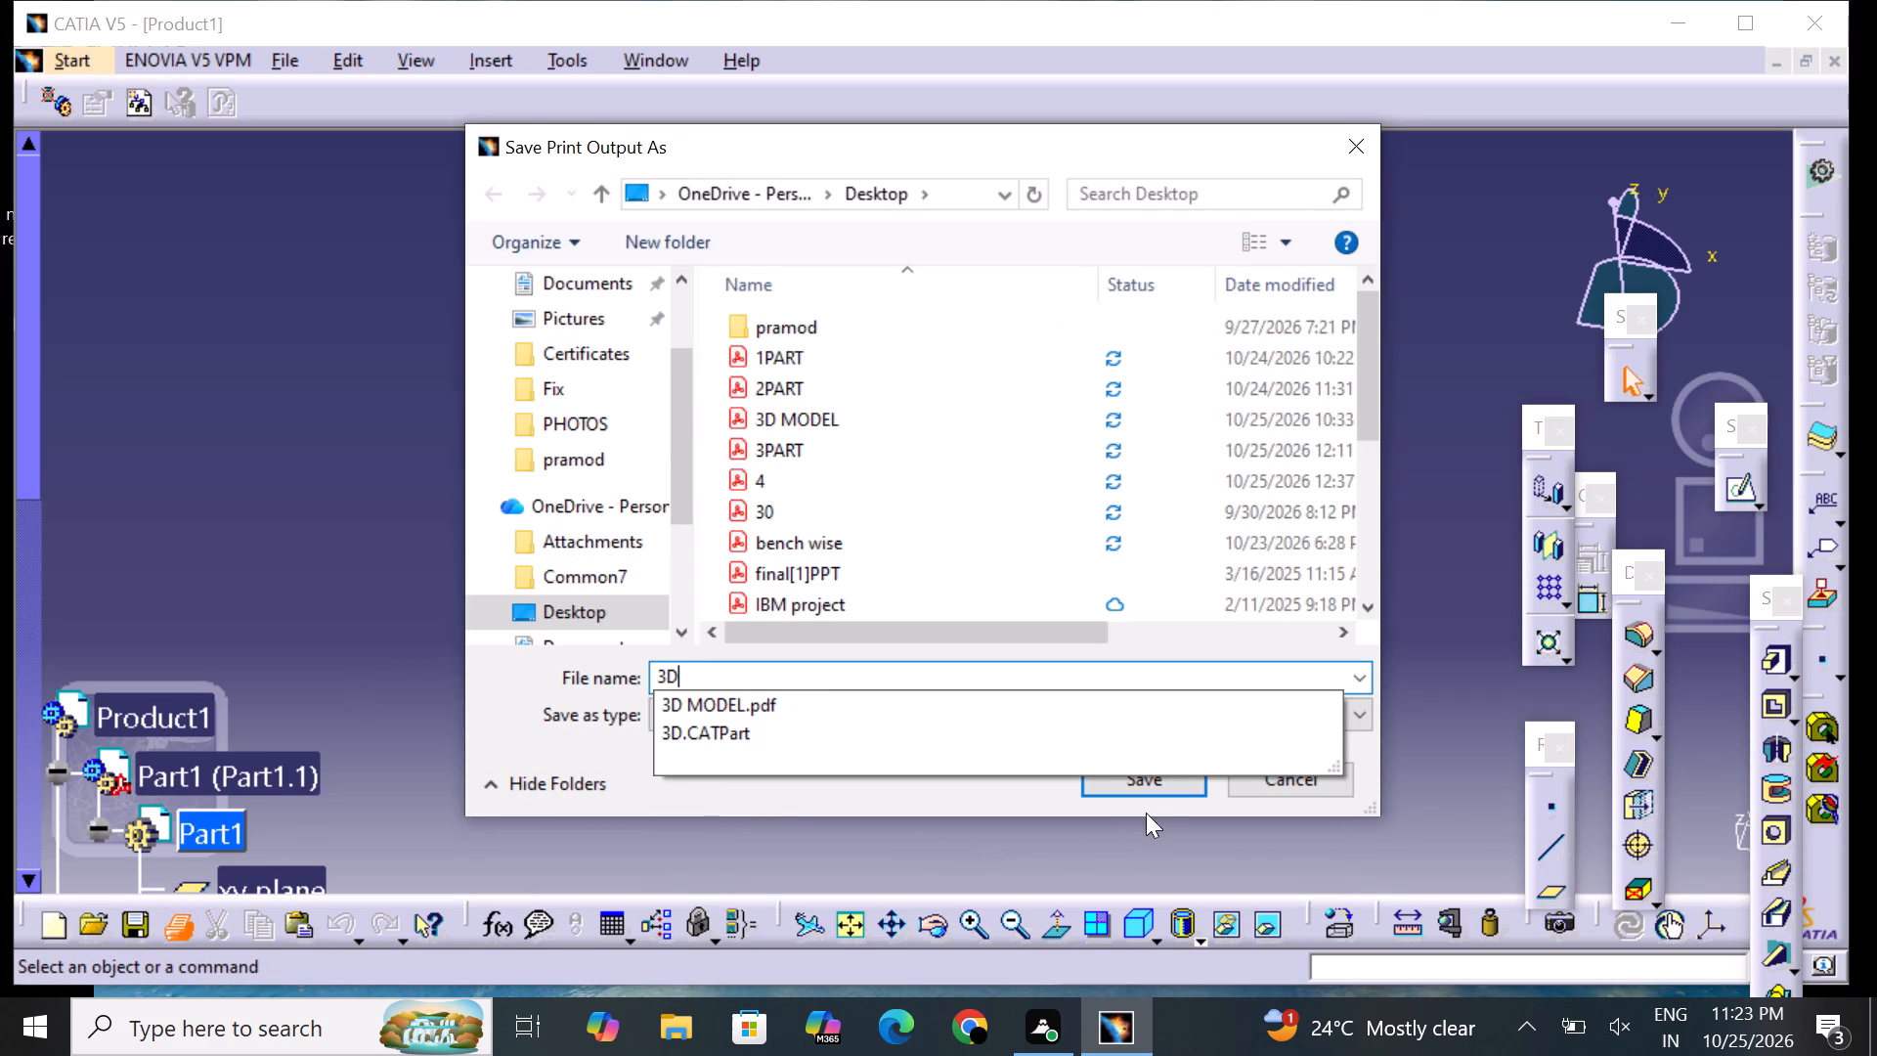
click(1149, 784)
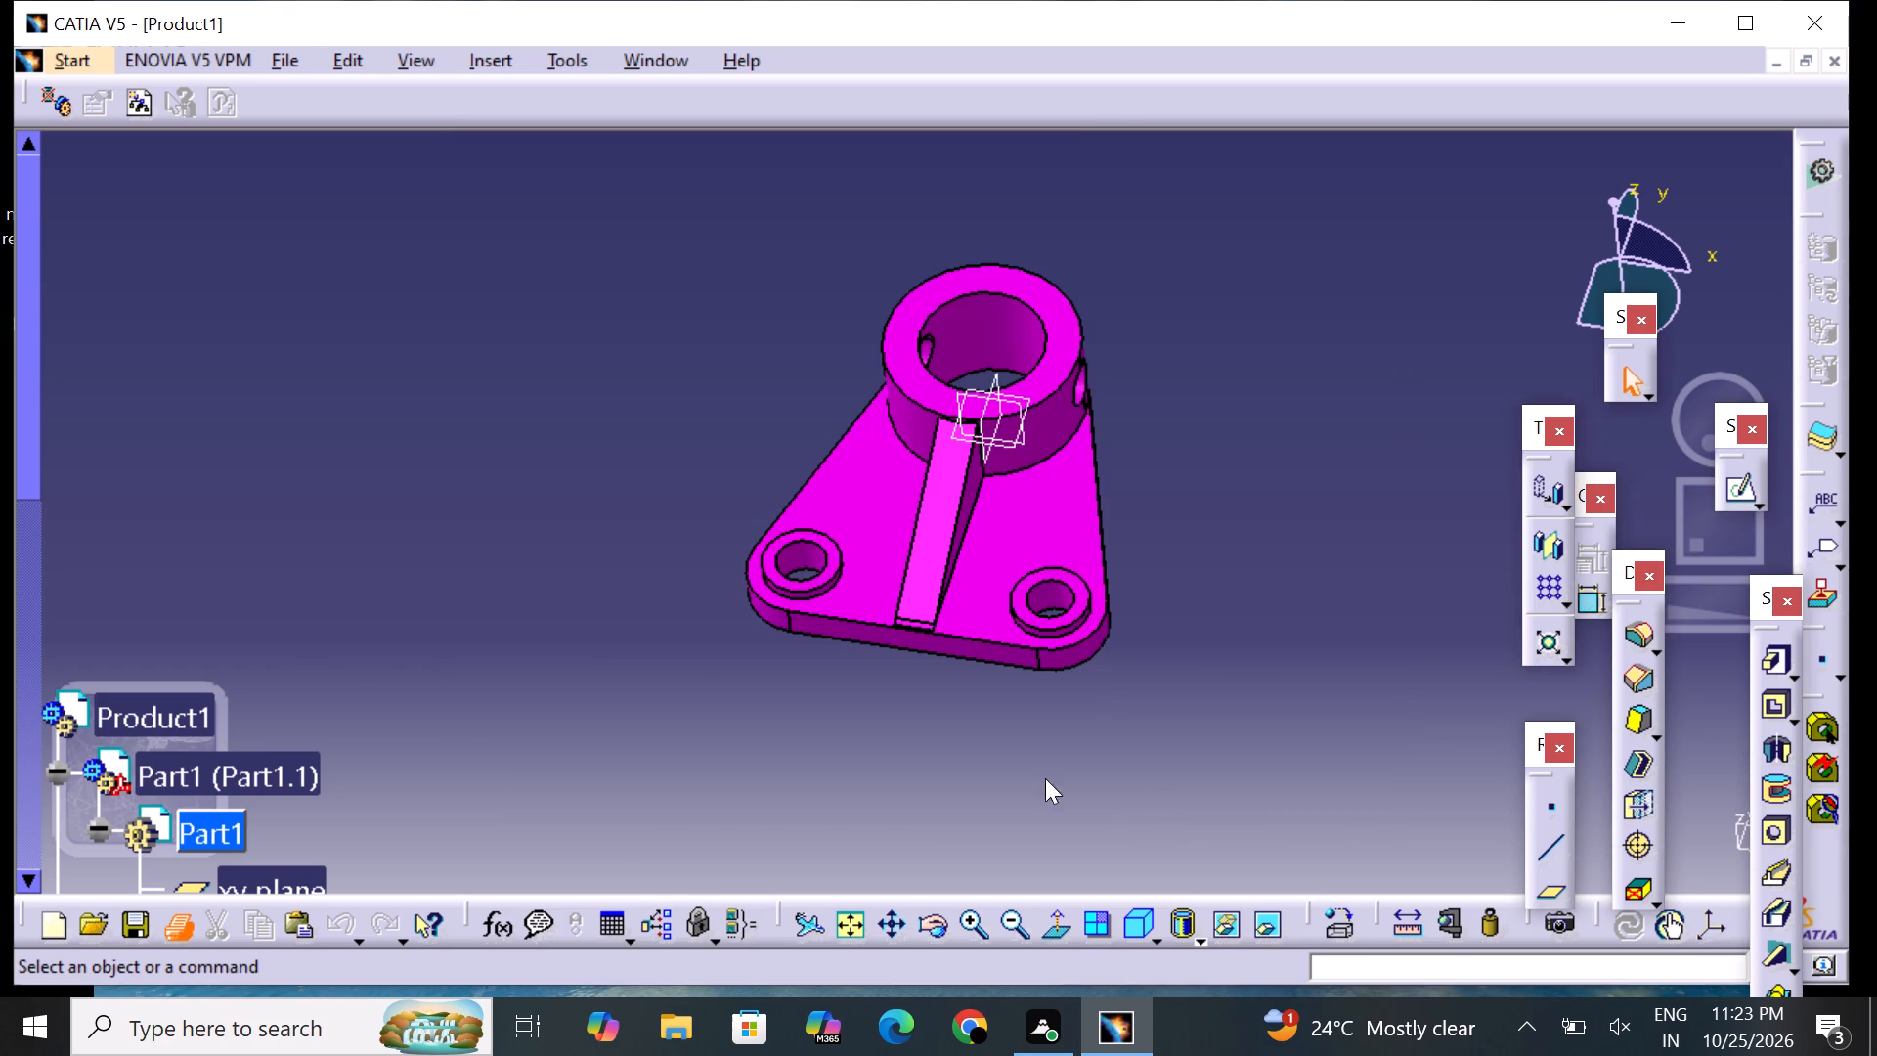
Collapse the PartBody branch and the Part1 branch in the specification tree, leaving the opened PDF viewer behind.
scroll(320, 651, down, 6)
scroll(411, 656, down, 4)
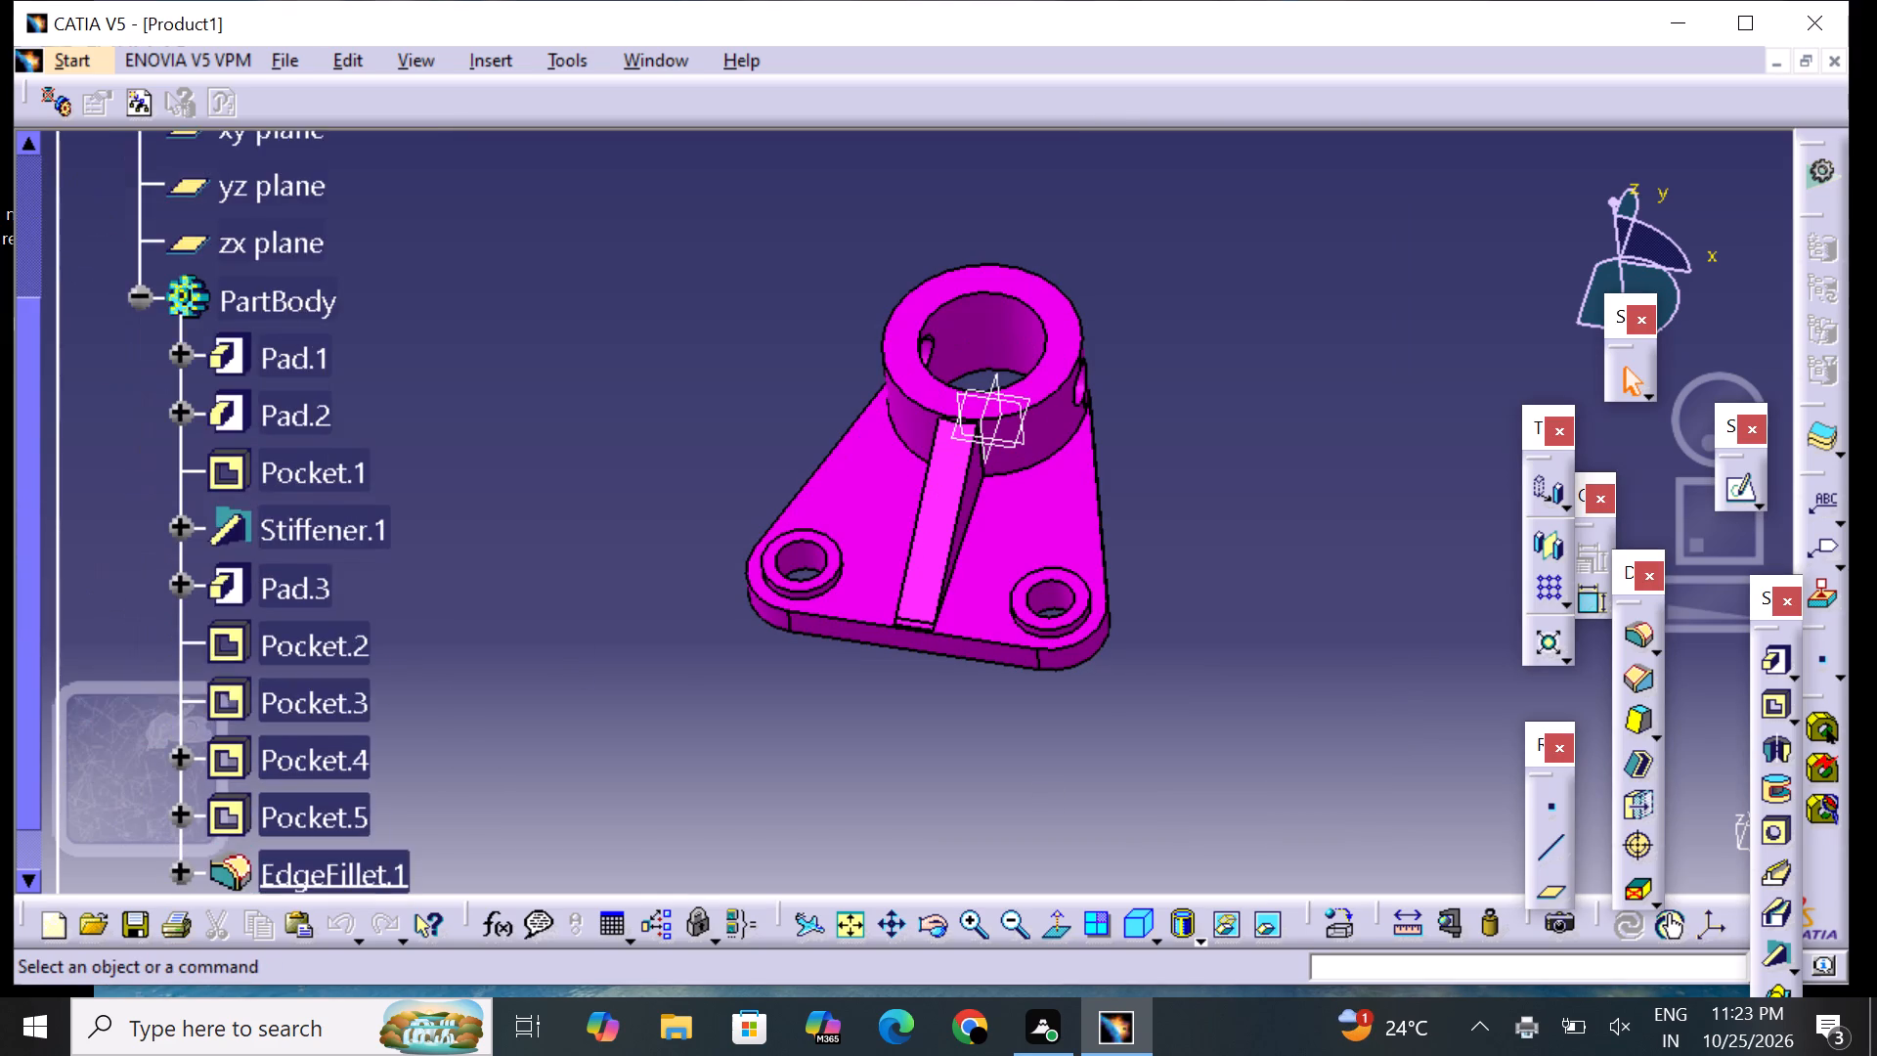
scroll(411, 663, down, 7)
scroll(411, 688, up, 8)
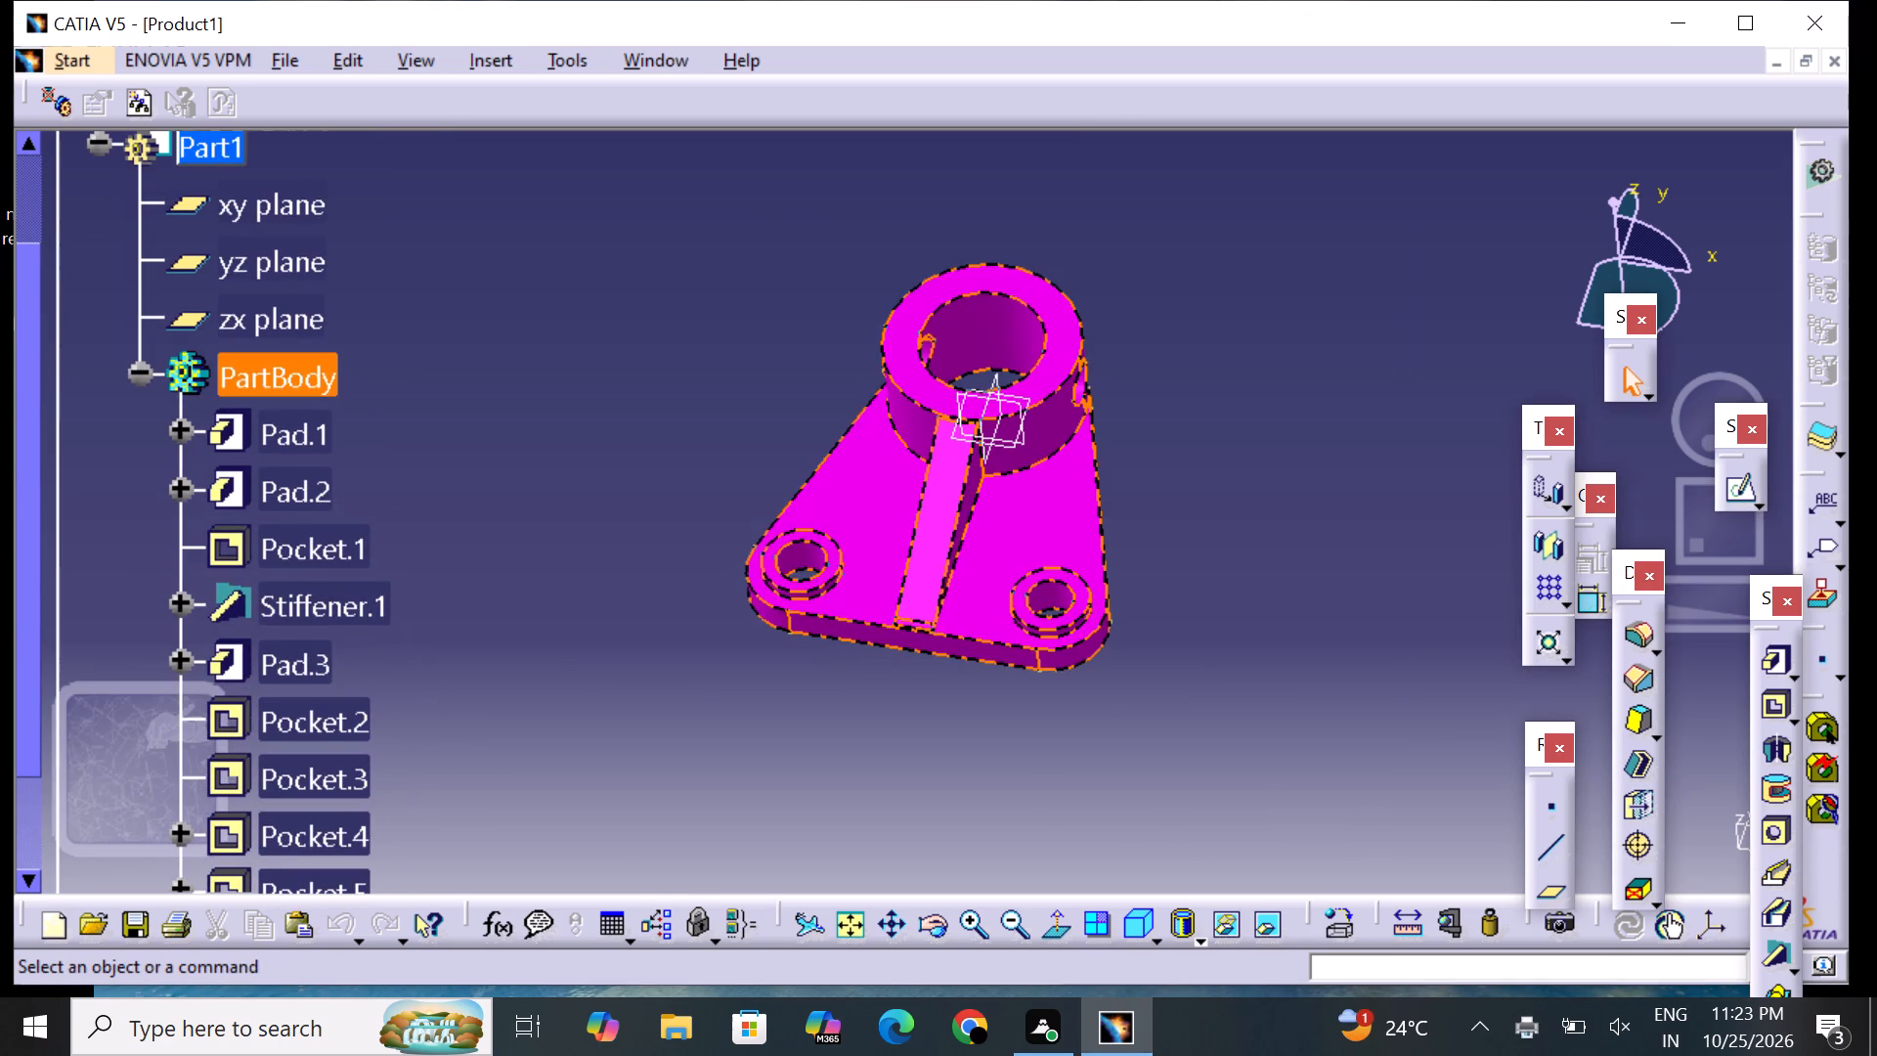
click(150, 379)
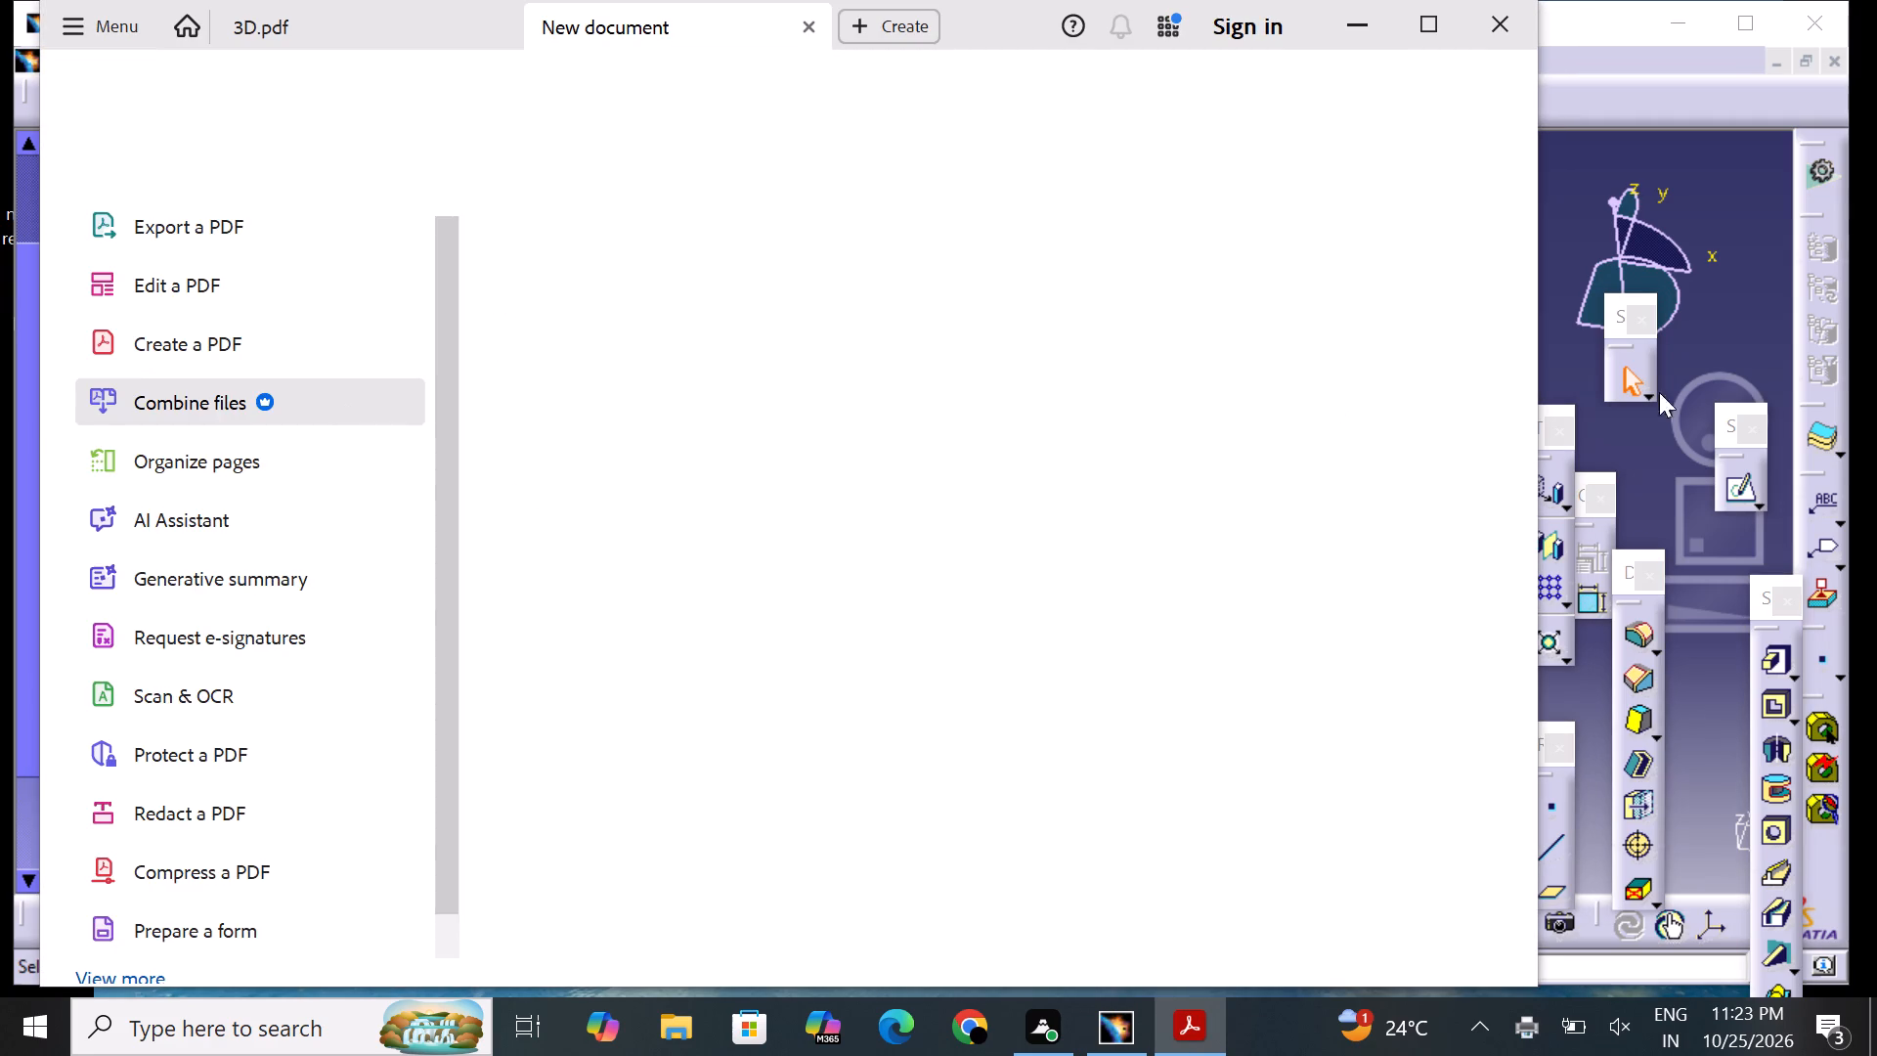
scroll(1129, 566, down, 2)
click(1568, 245)
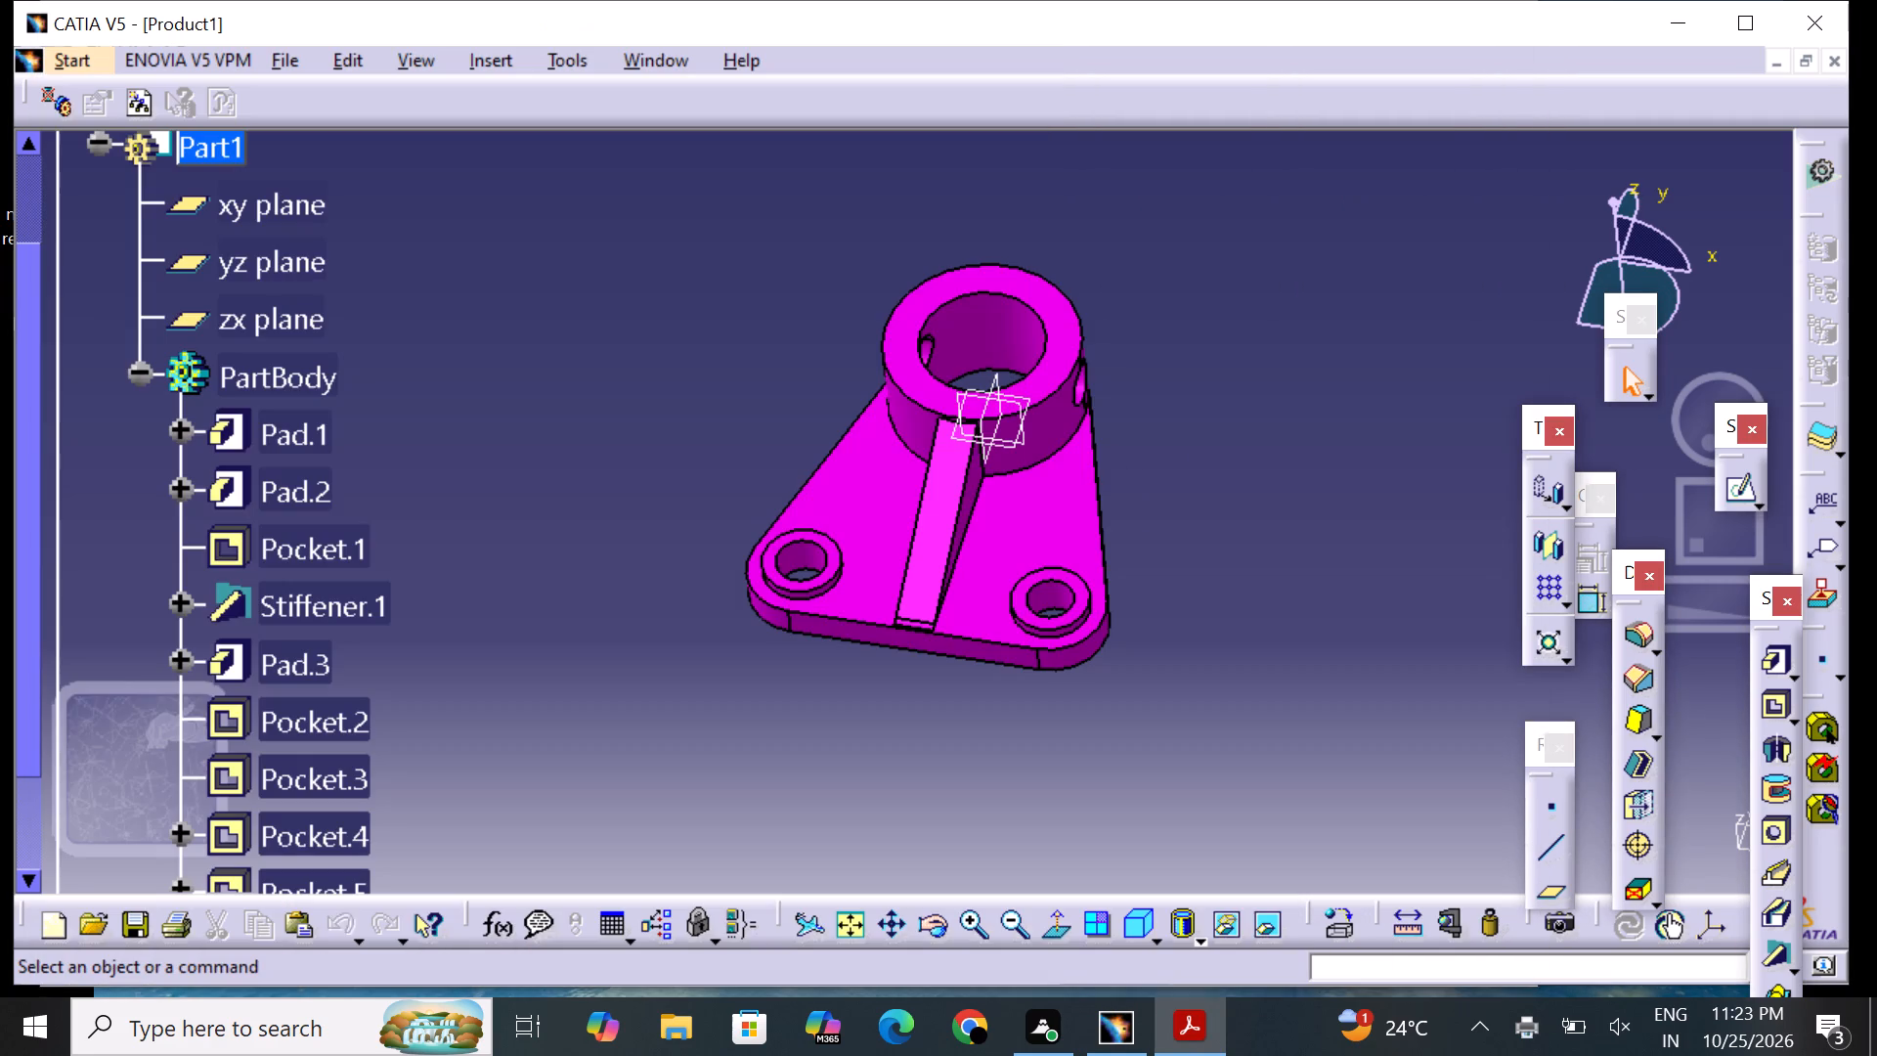
scroll(387, 573, down, 5)
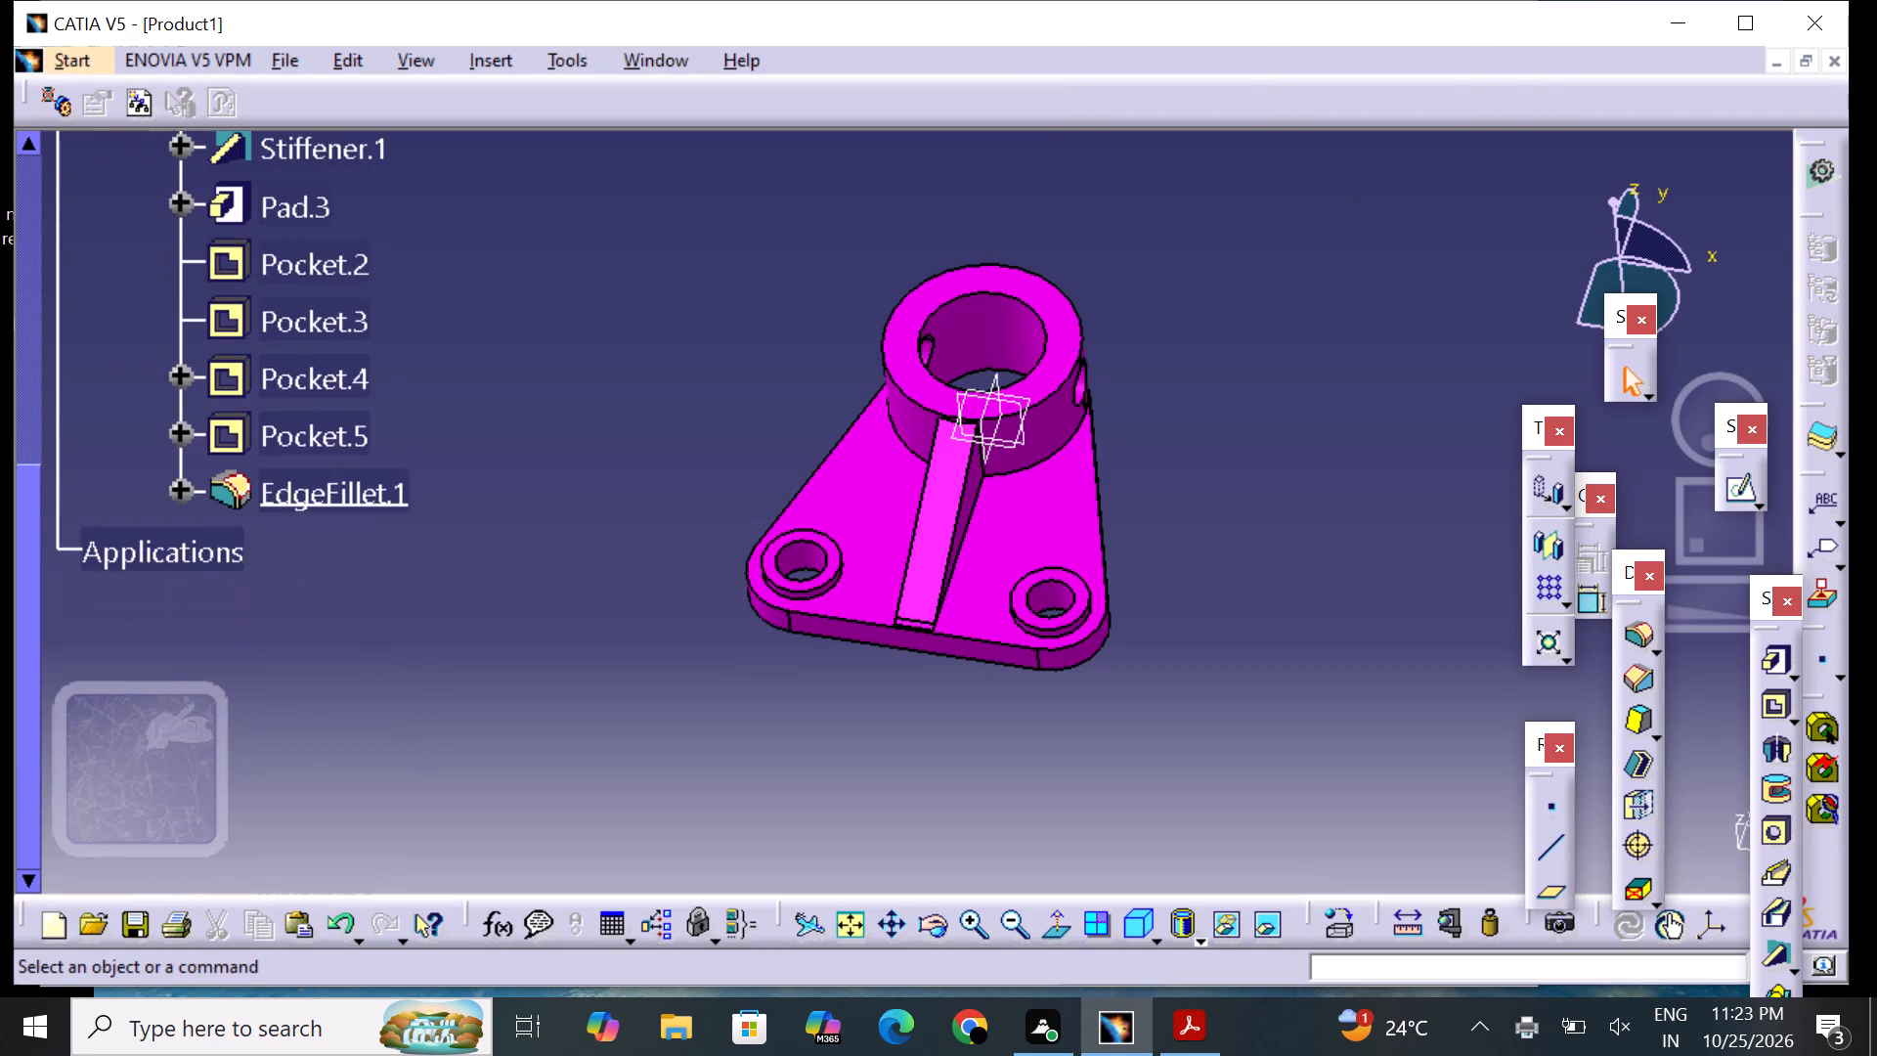
scroll(382, 575, down, 1)
scroll(379, 578, up, 6)
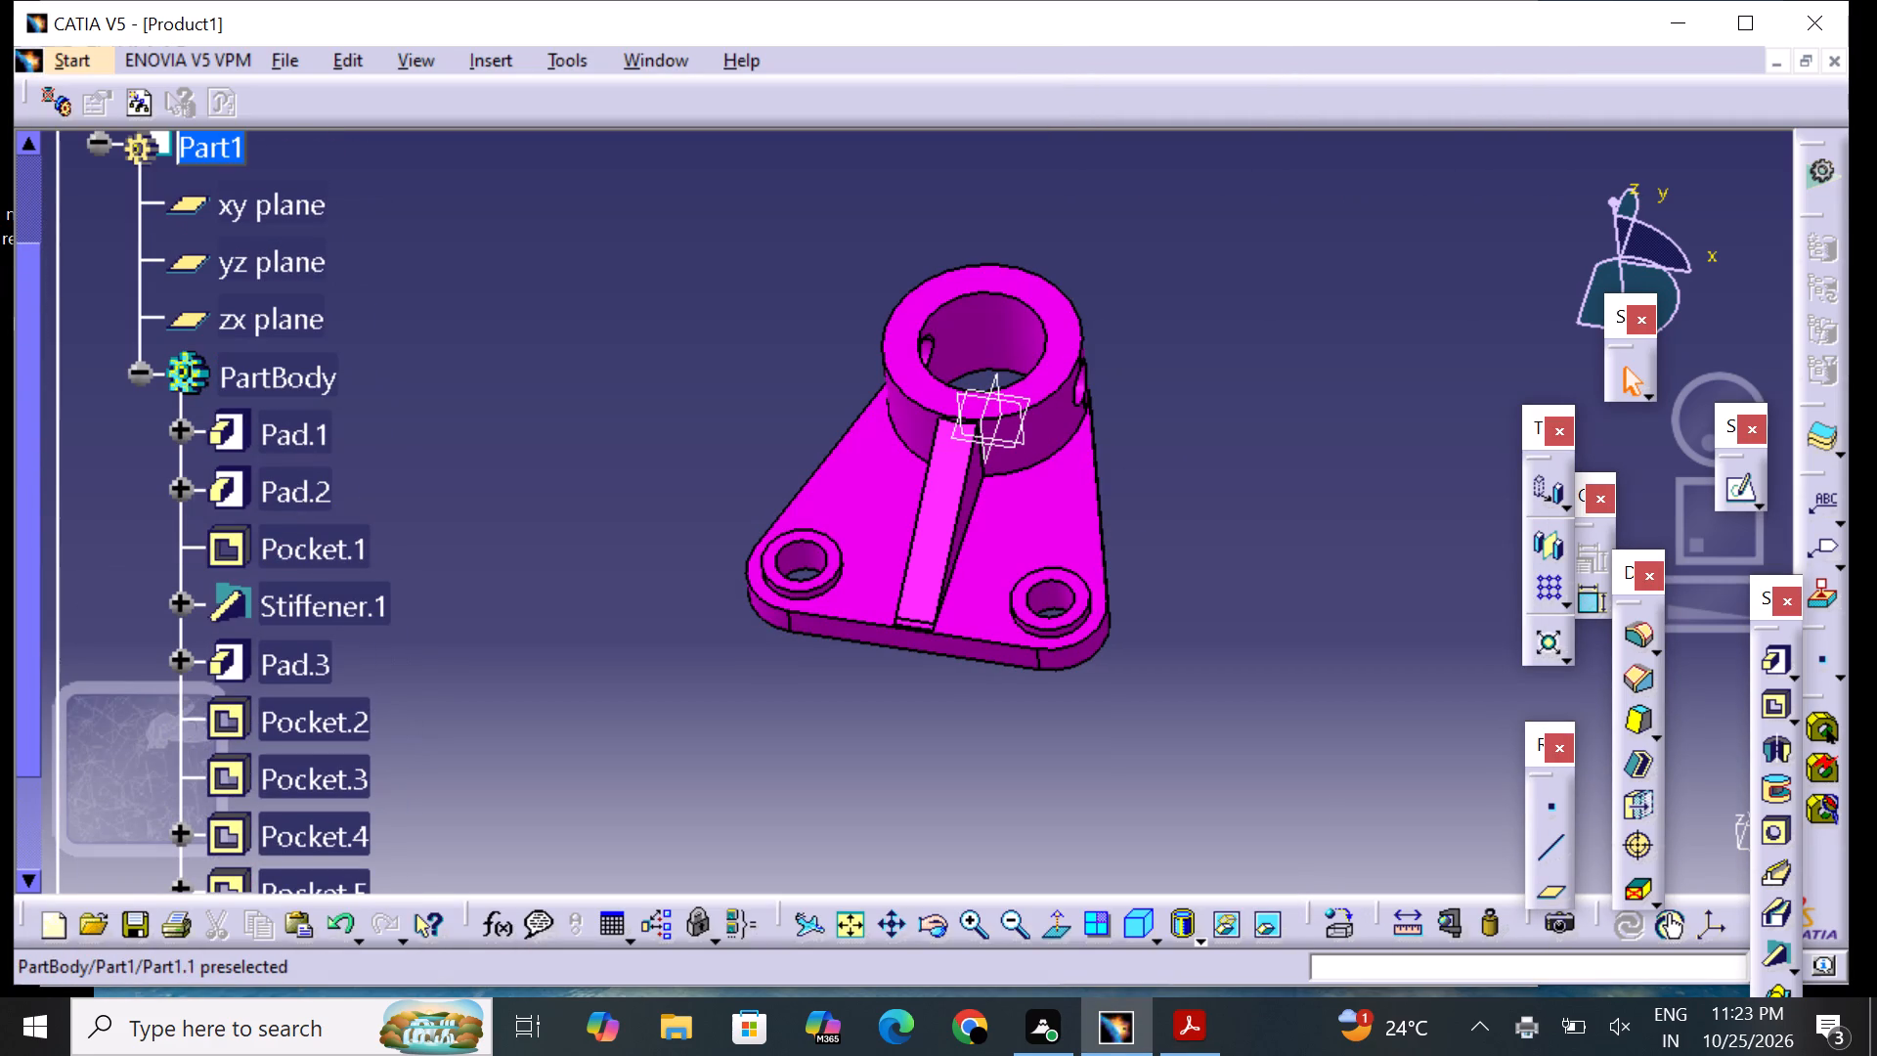
click(134, 369)
scroll(287, 416, up, 3)
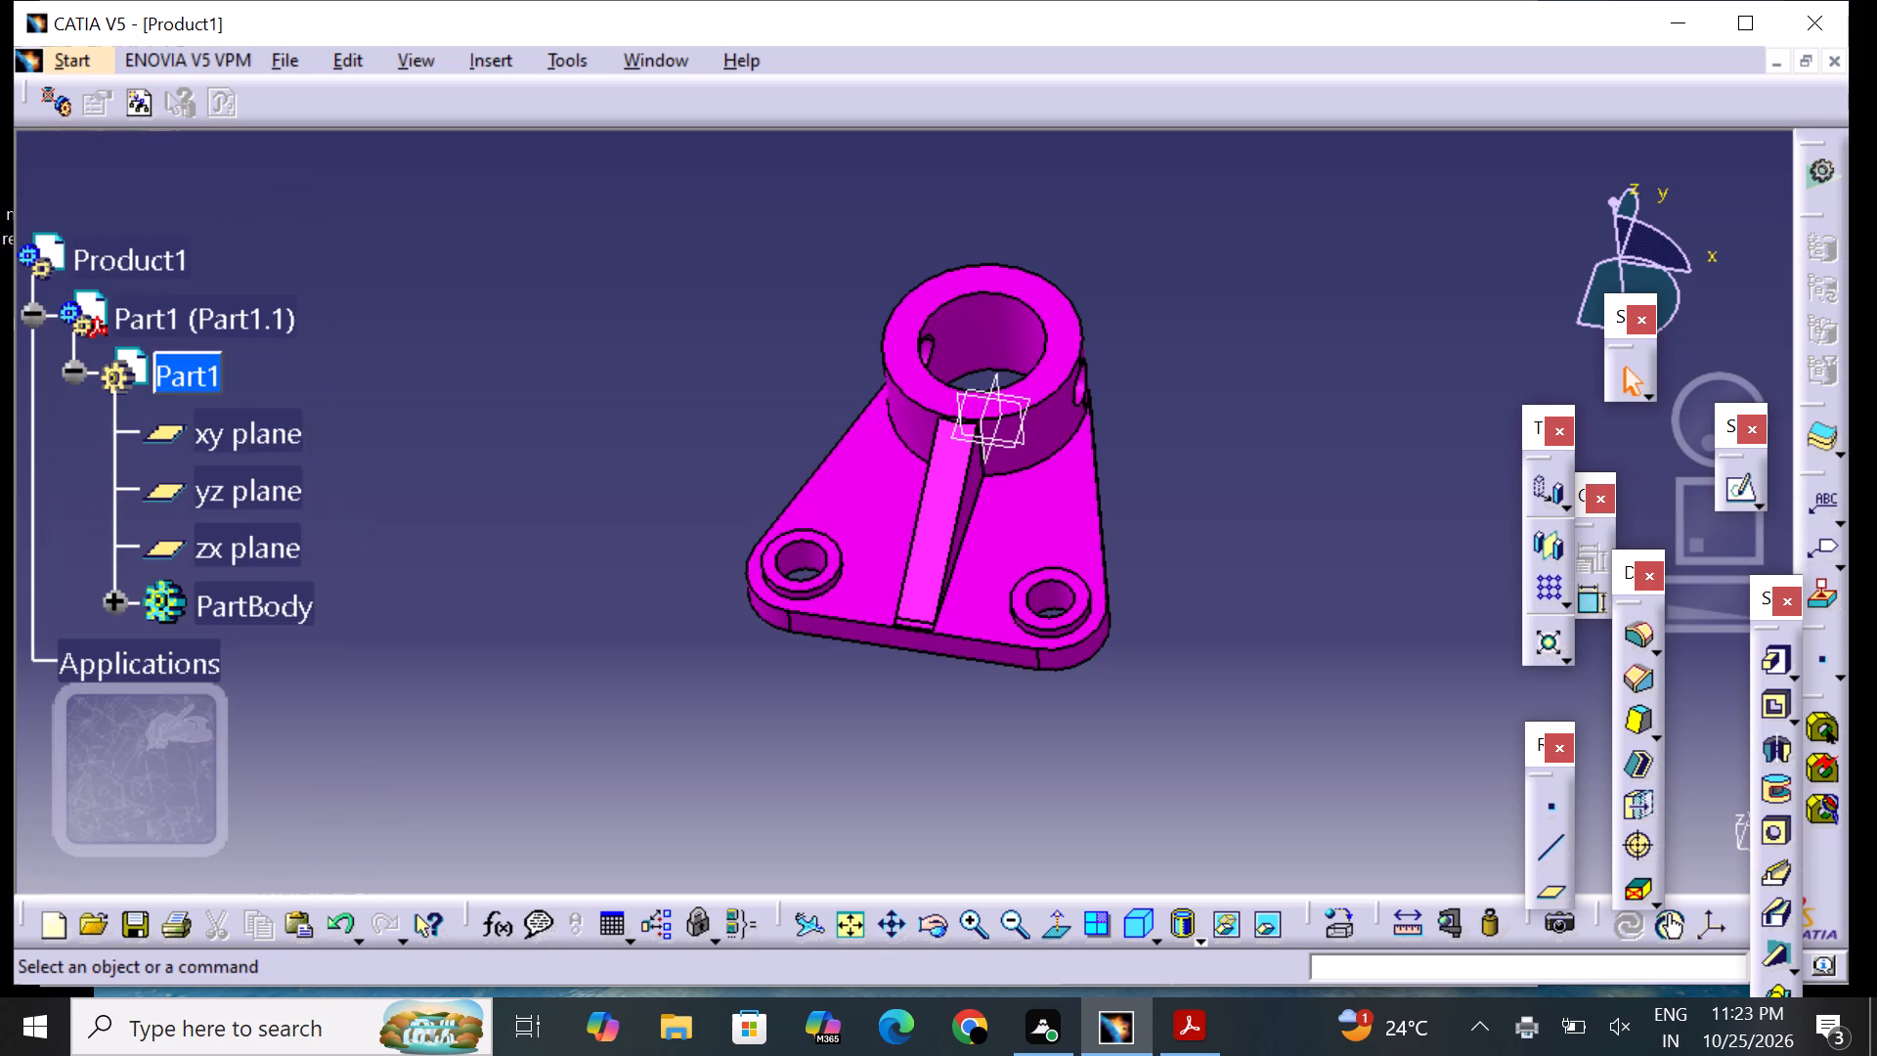
click(75, 377)
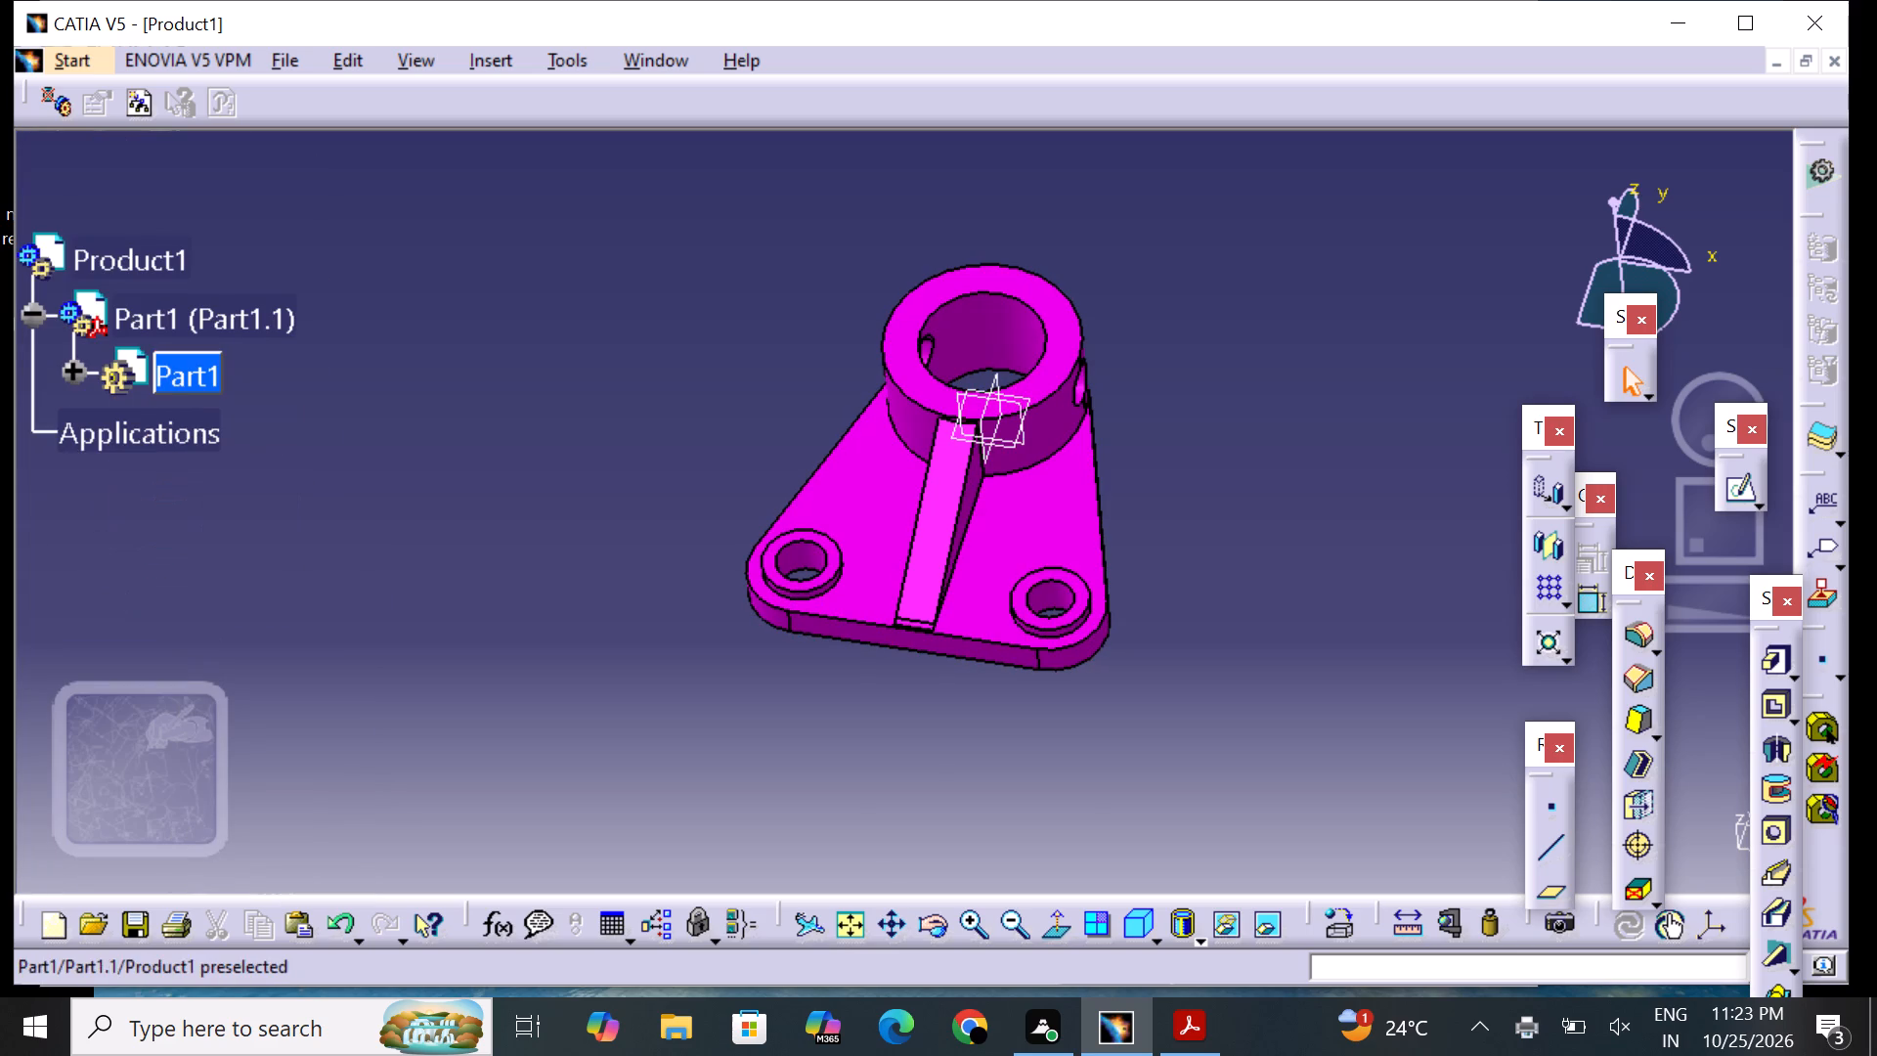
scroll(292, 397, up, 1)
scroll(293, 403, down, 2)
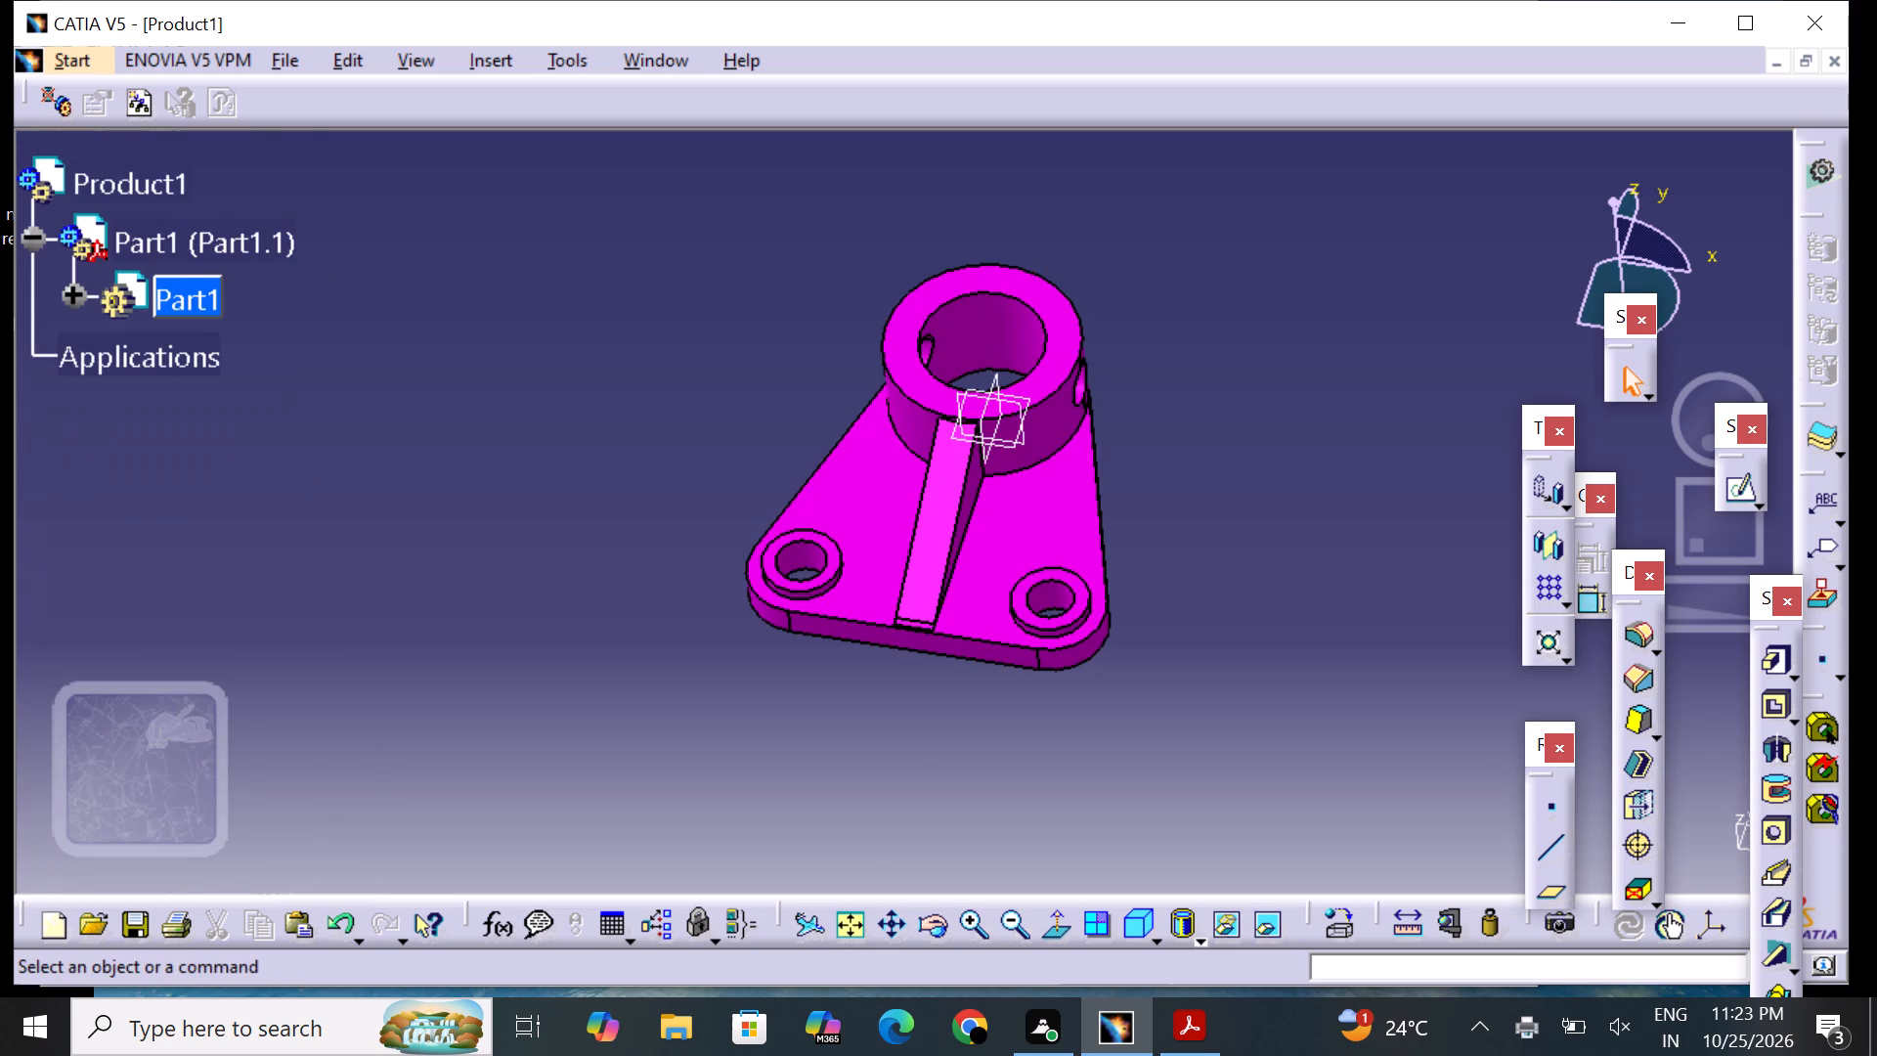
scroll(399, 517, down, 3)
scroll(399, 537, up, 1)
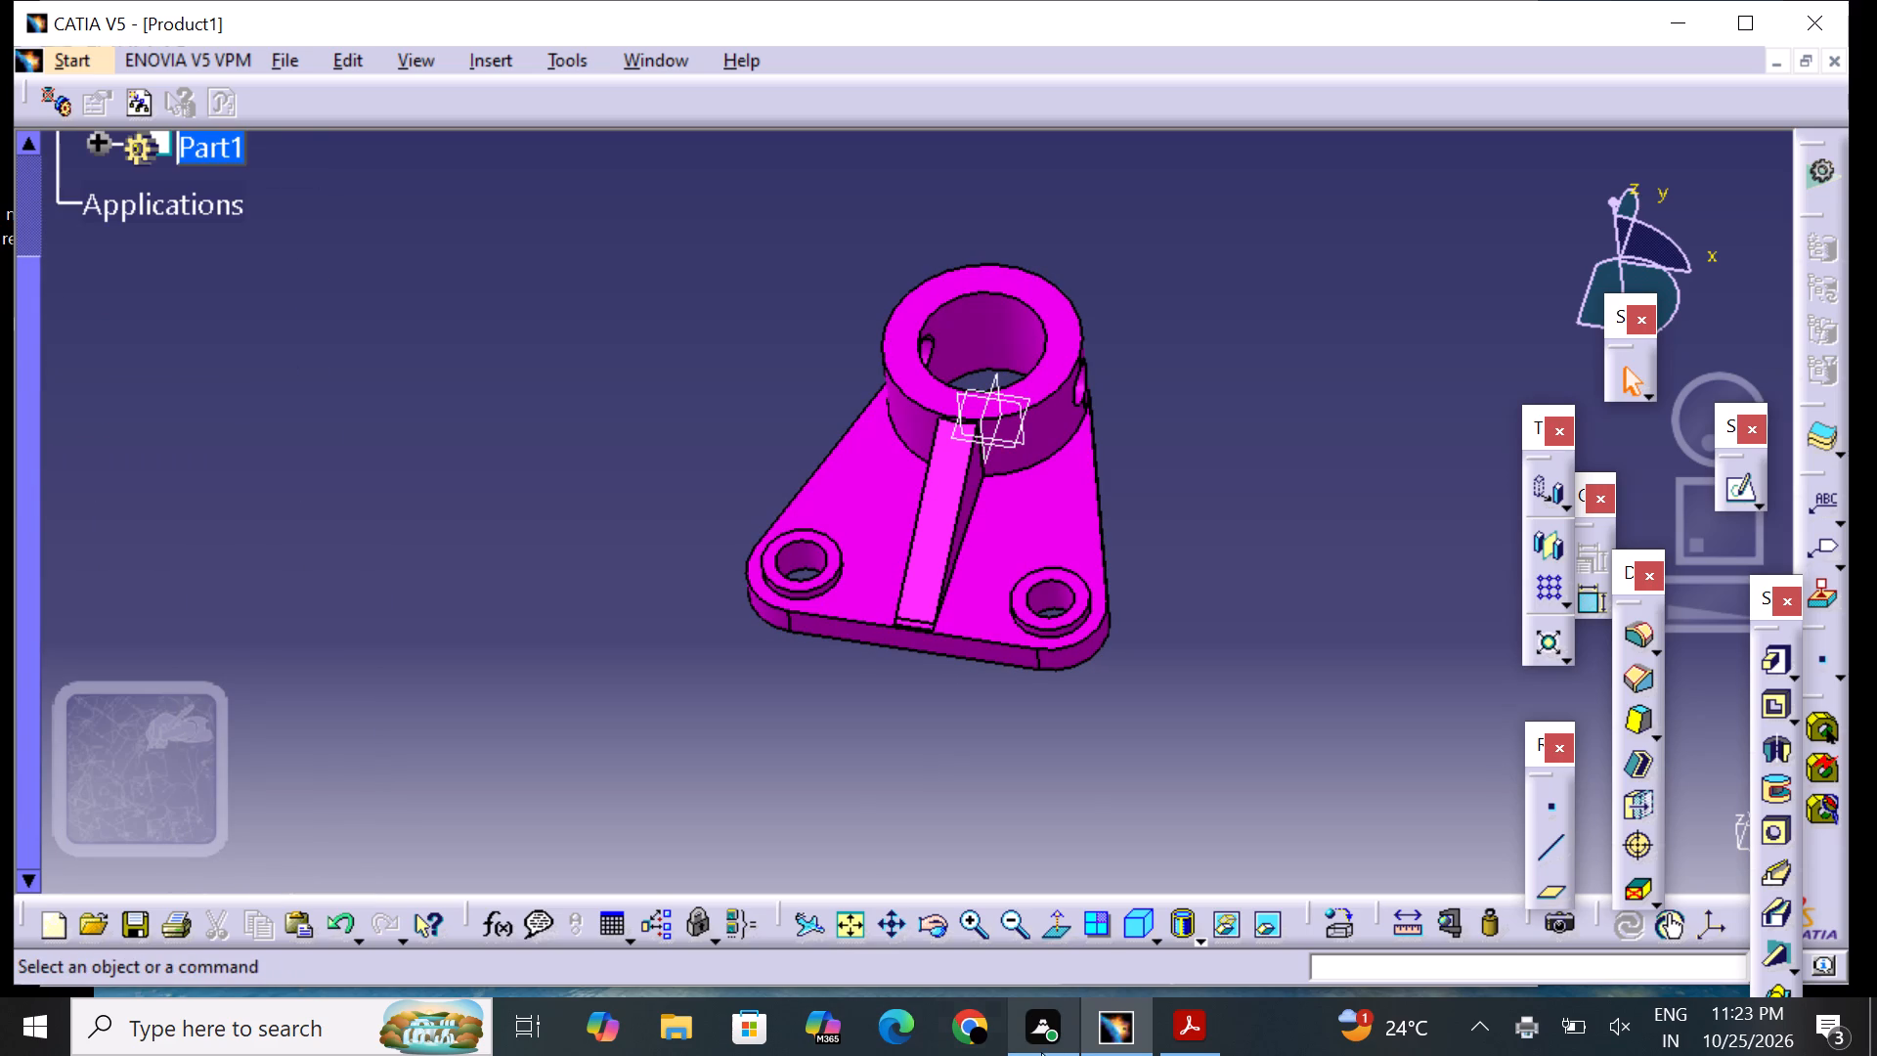
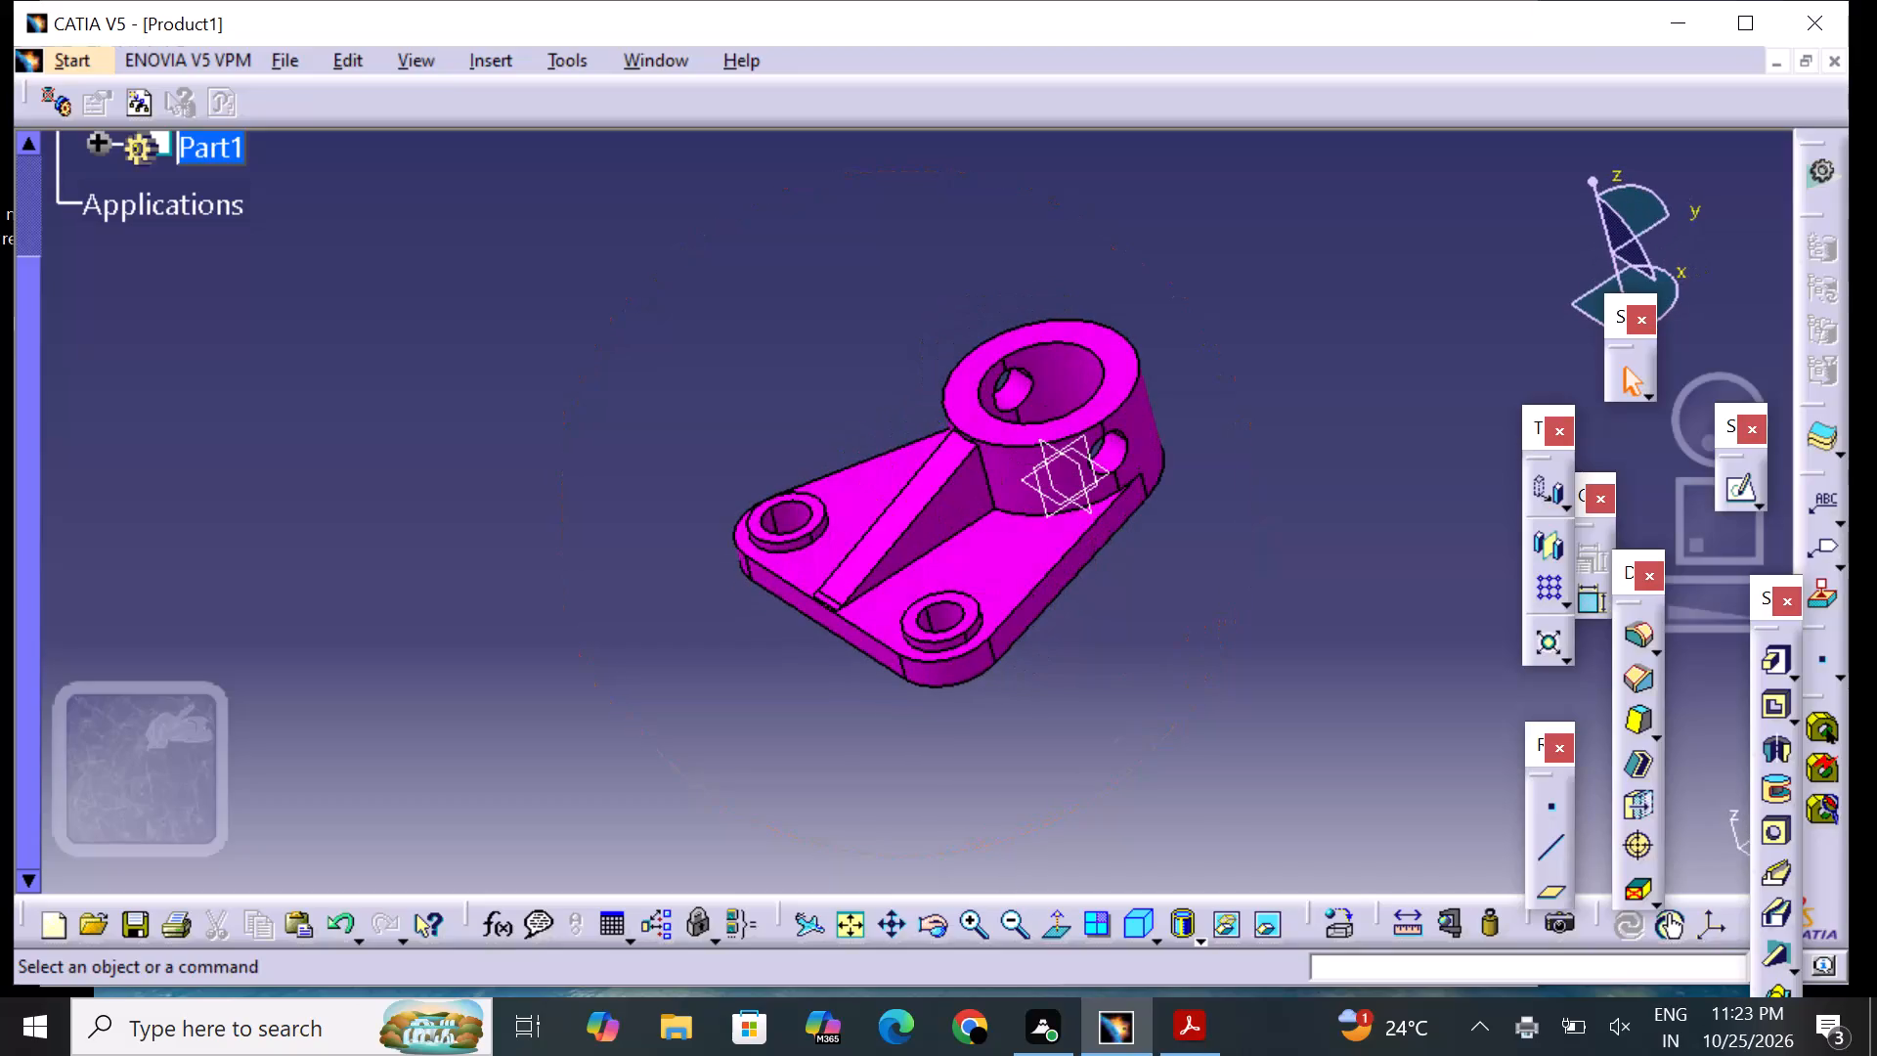
Inspect the finished magenta part from several angles, checking the plate, stiffener, ring bosses and cross-drilled boss.
middle_drag(734, 638, 778, 598)
right_drag(735, 639, 778, 598)
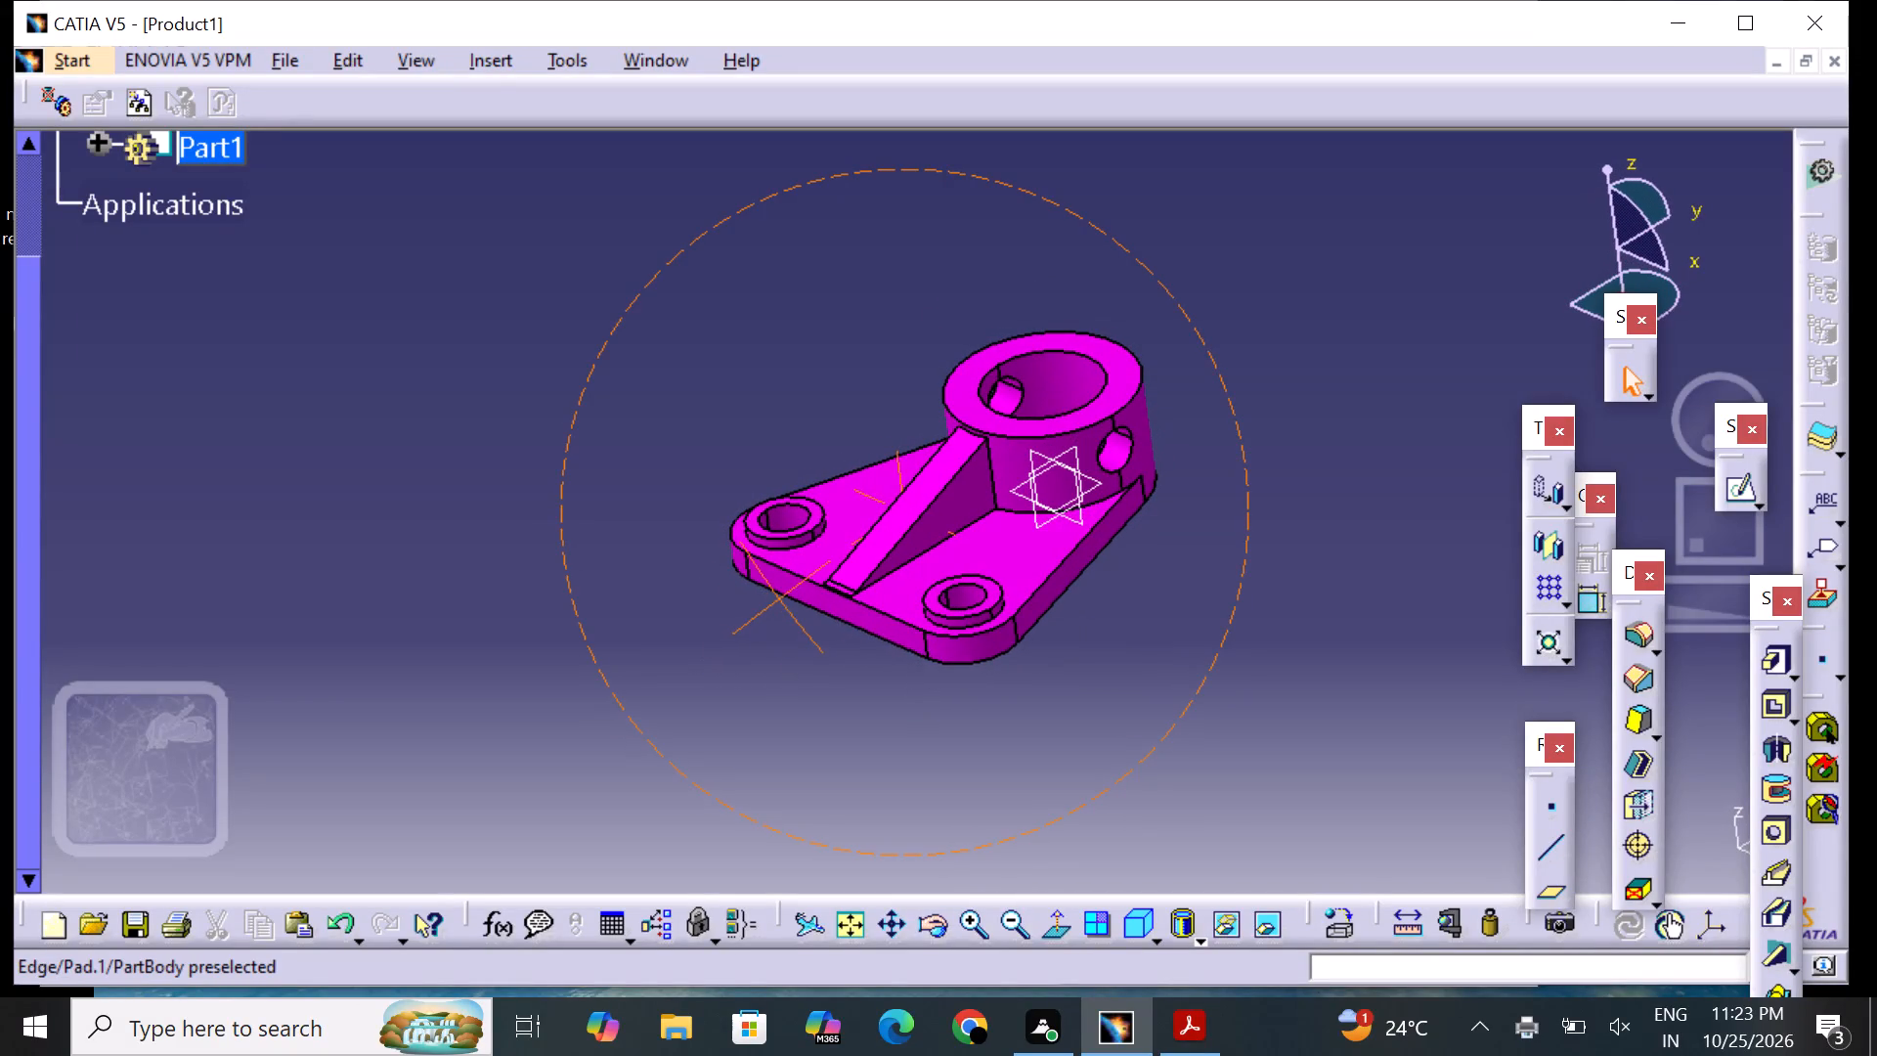
middle_drag(613, 529, 699, 638)
right_drag(613, 528, 699, 638)
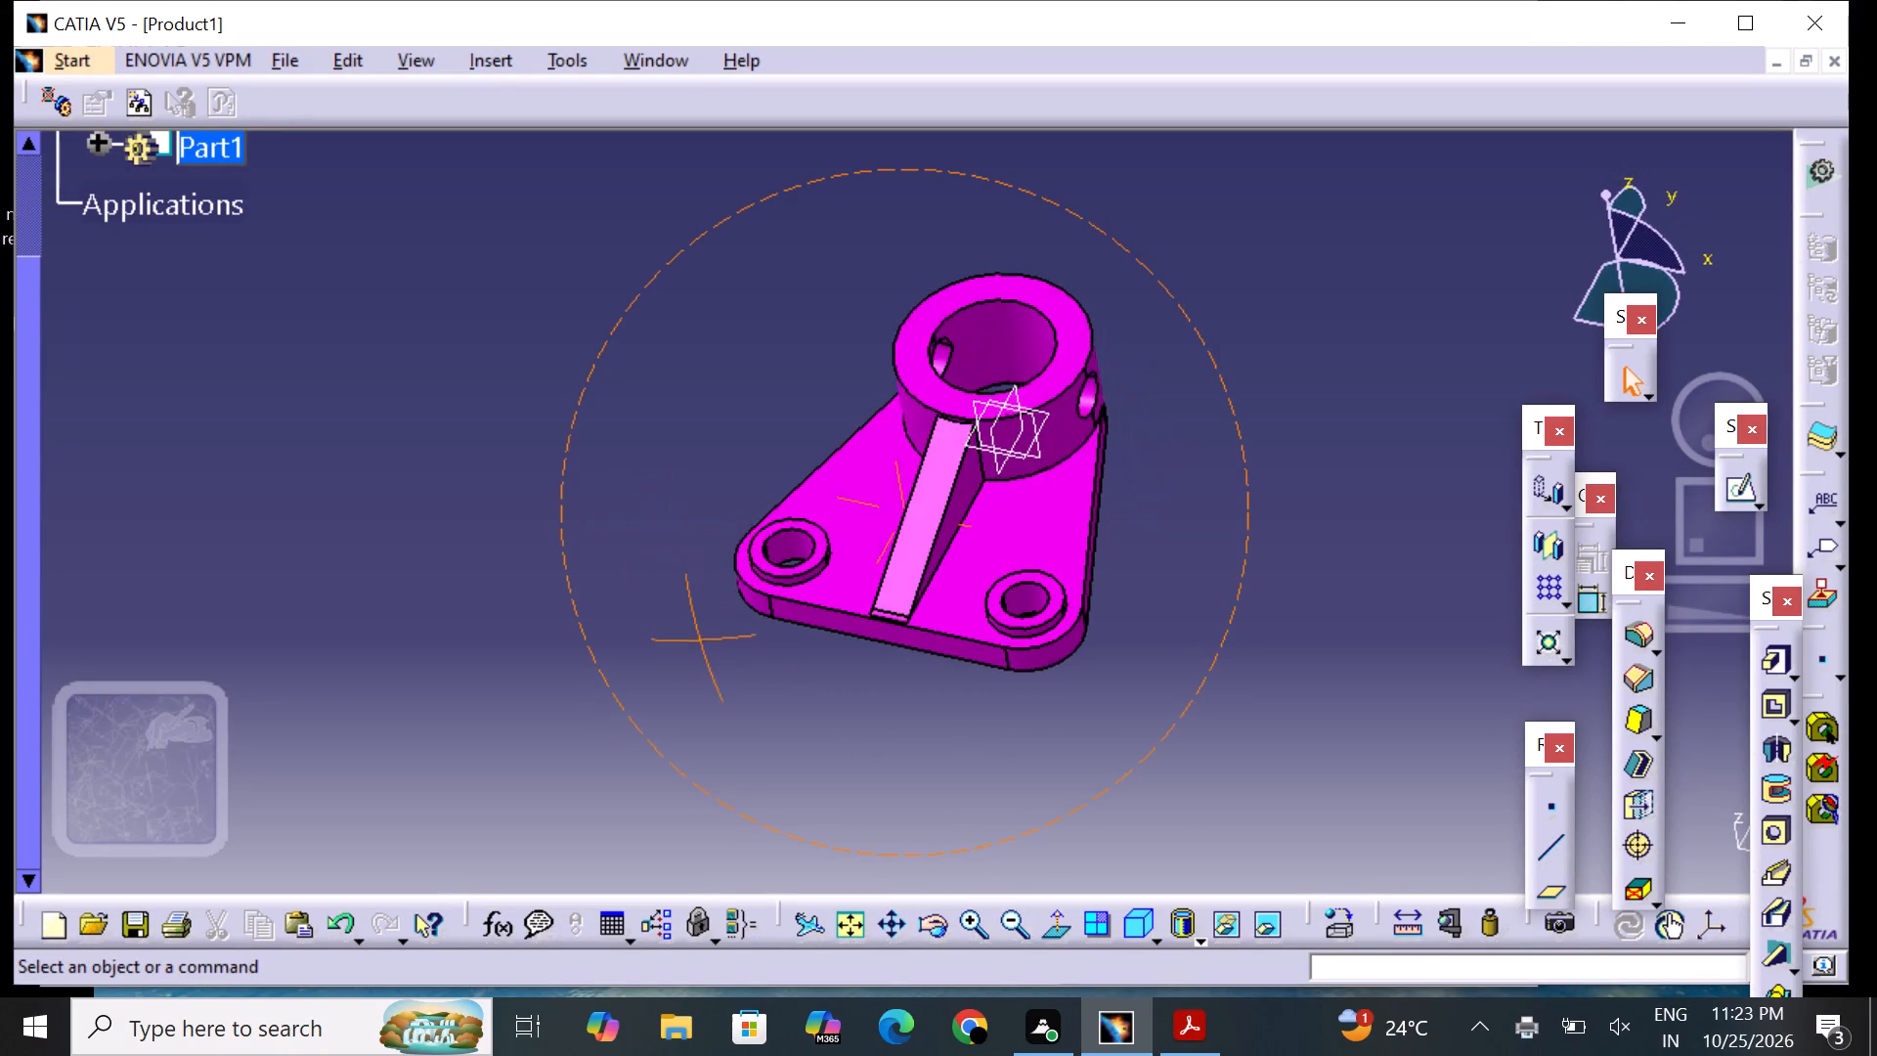
middle_drag(699, 638, 699, 640)
right_drag(699, 638, 699, 641)
middle_drag(1198, 562, 1097, 607)
right_drag(1198, 562, 1097, 607)
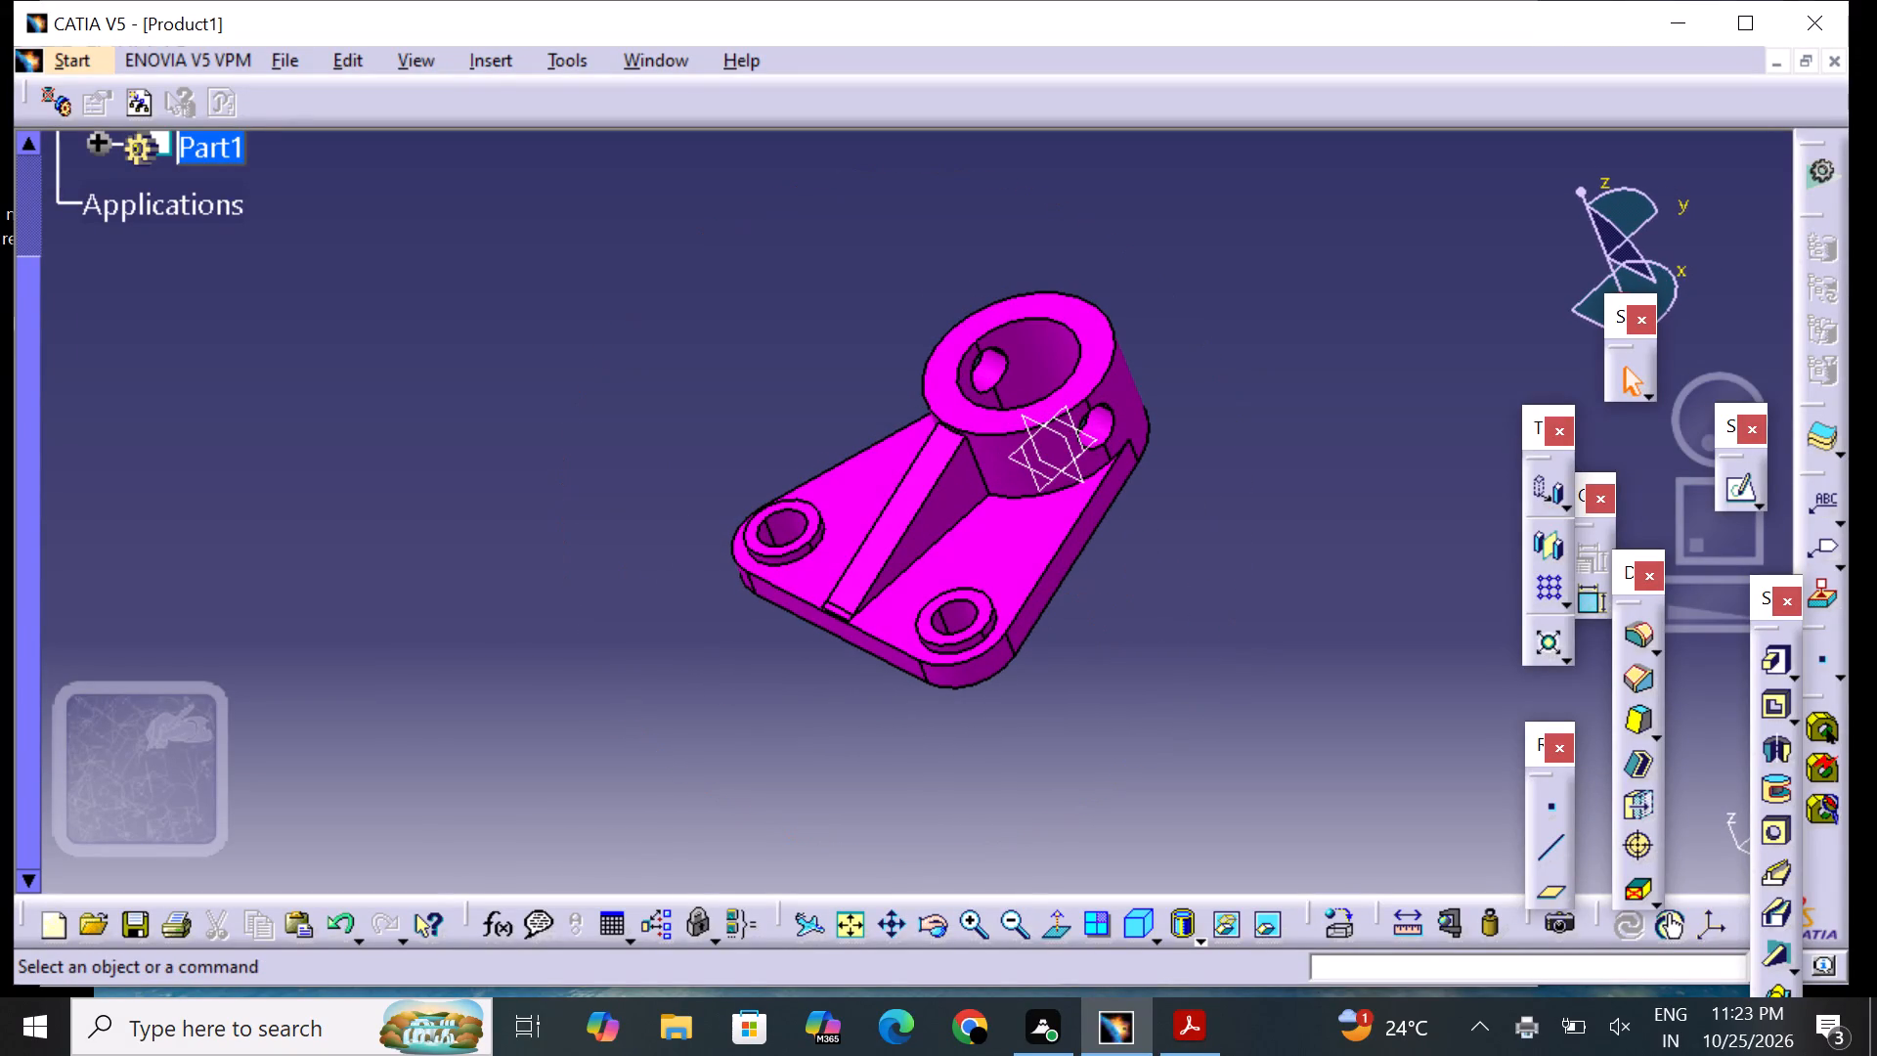
right_drag(1097, 607, 1095, 608)
middle_drag(698, 688, 678, 587)
right_drag(698, 688, 678, 587)
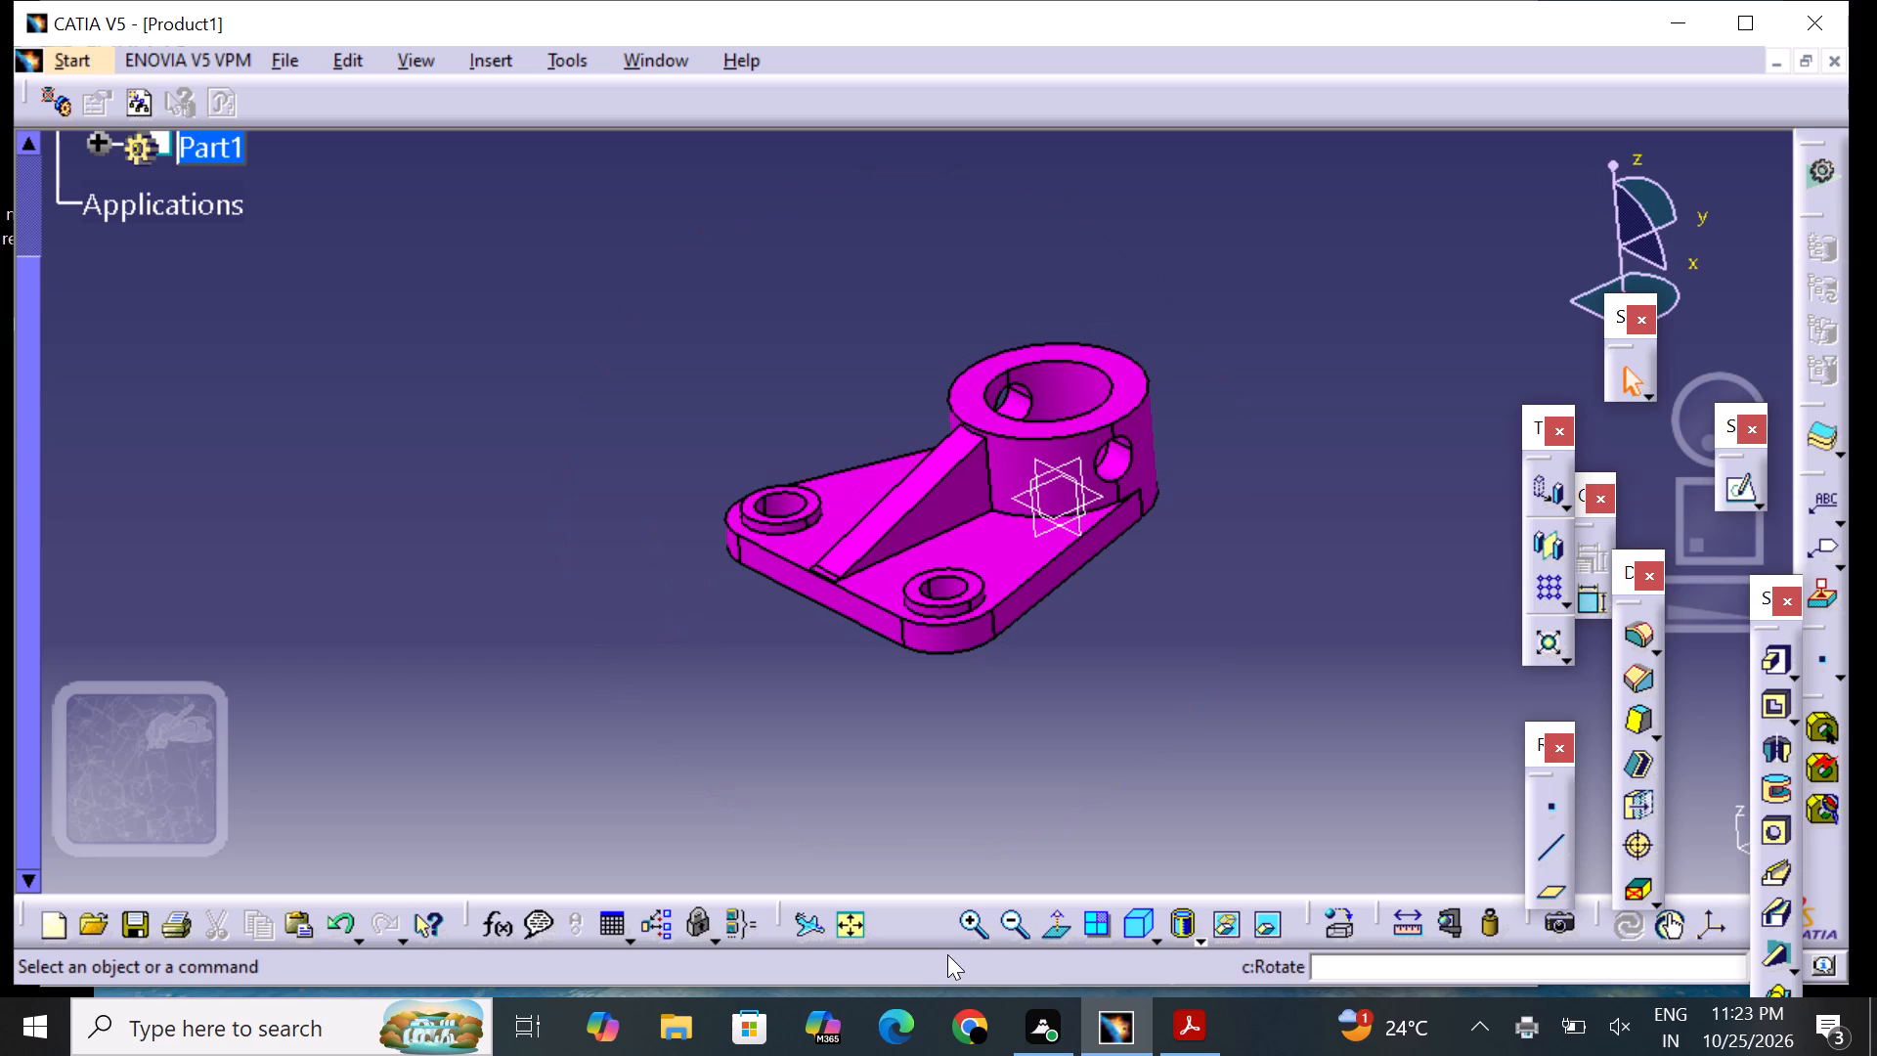
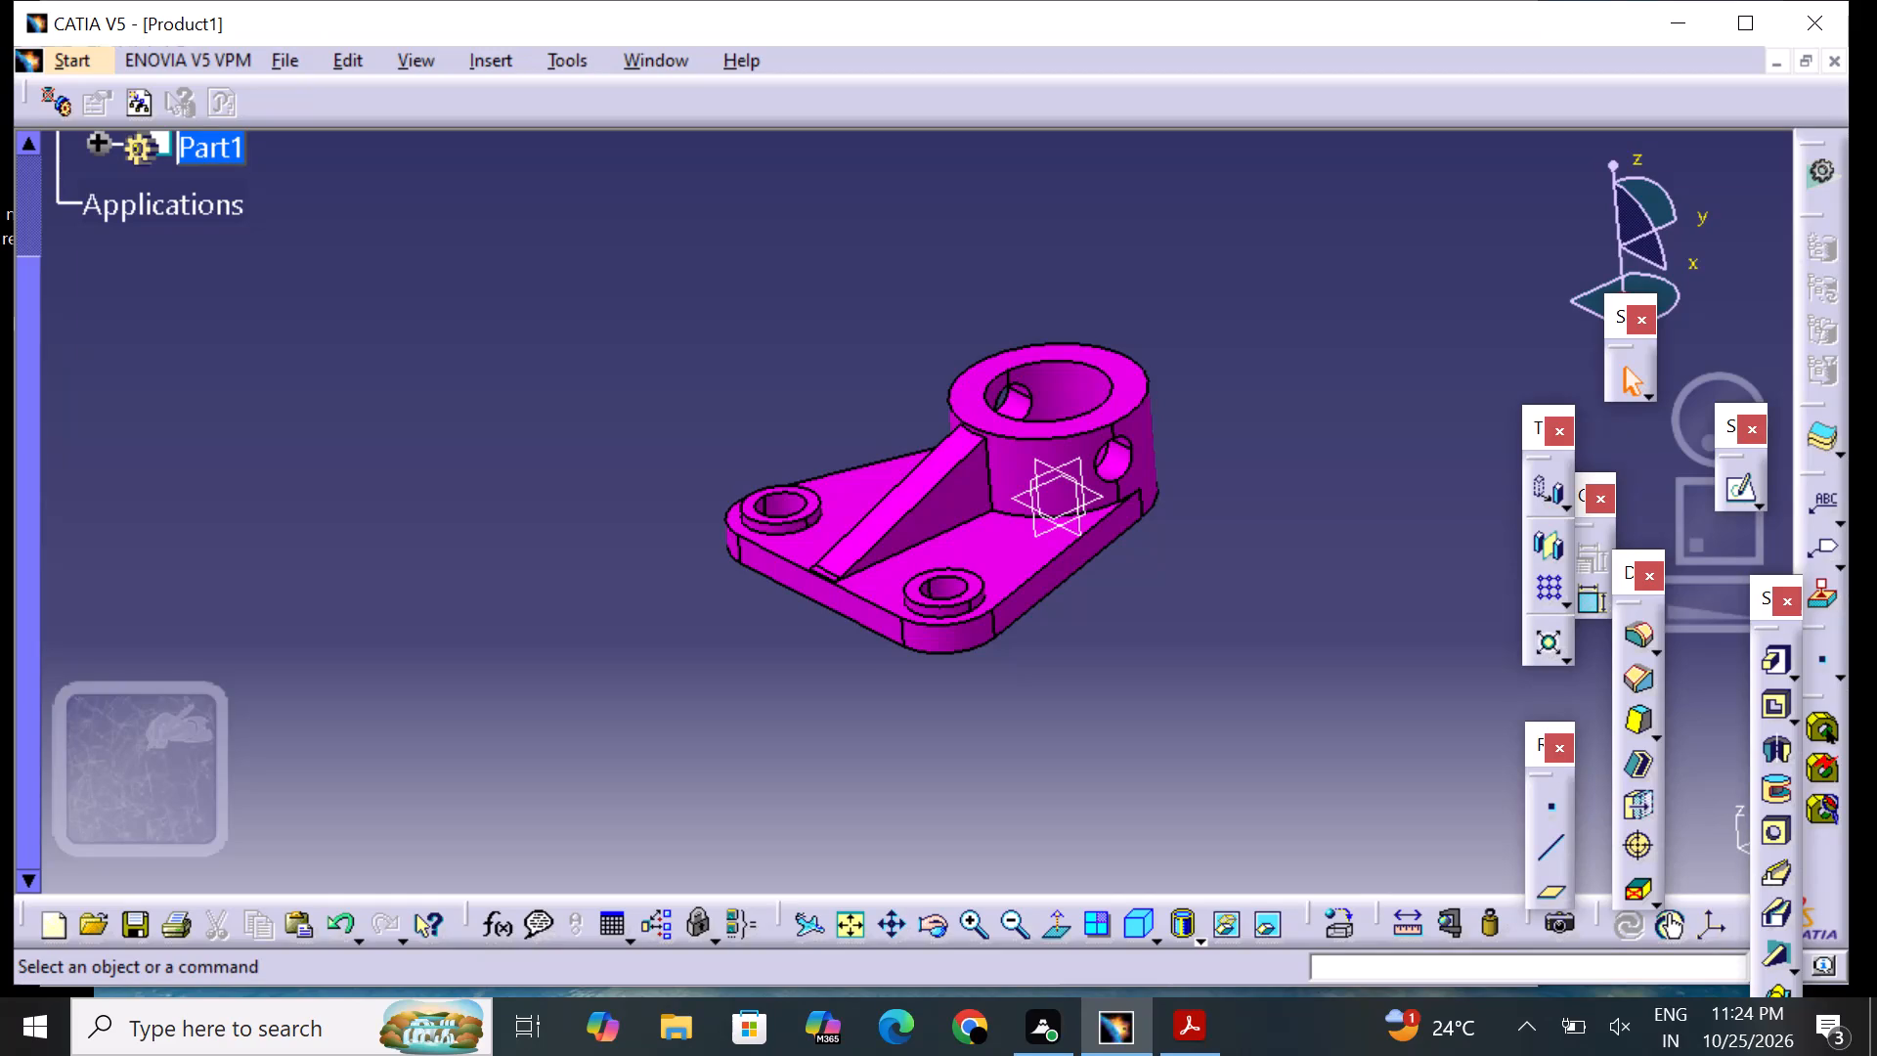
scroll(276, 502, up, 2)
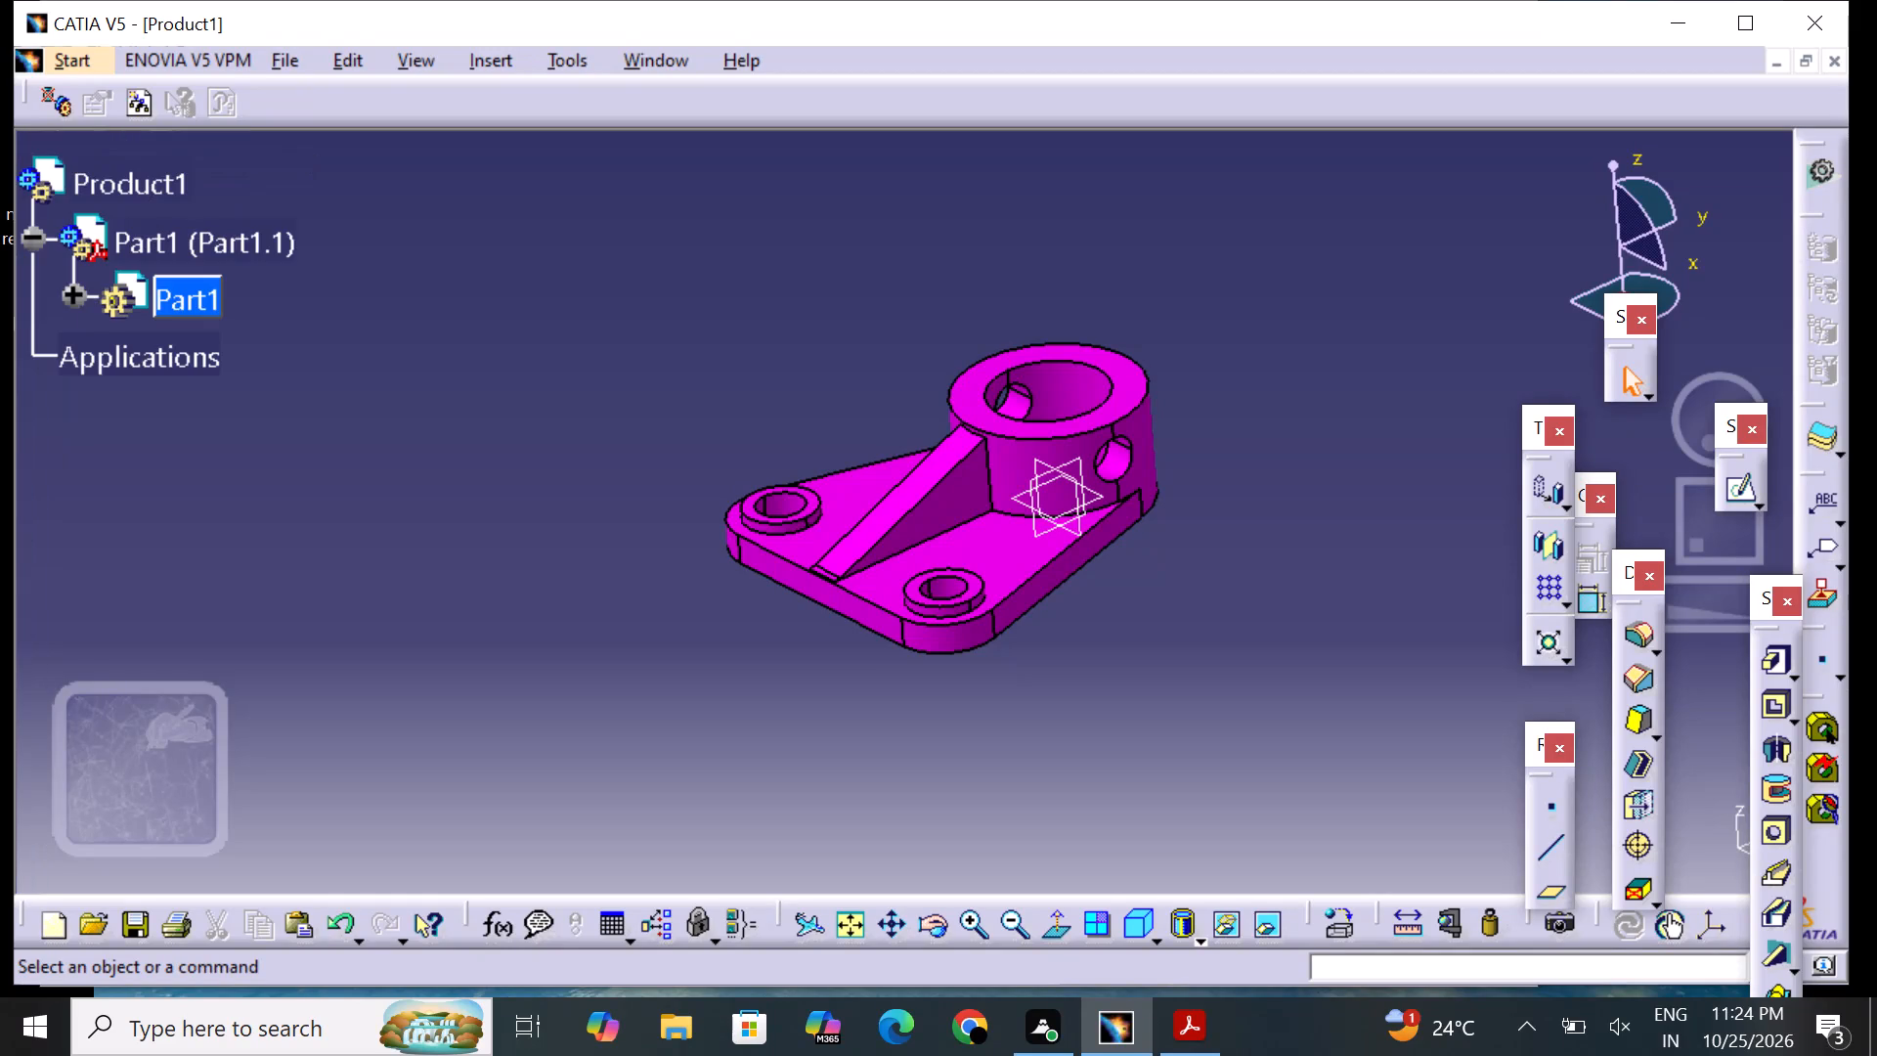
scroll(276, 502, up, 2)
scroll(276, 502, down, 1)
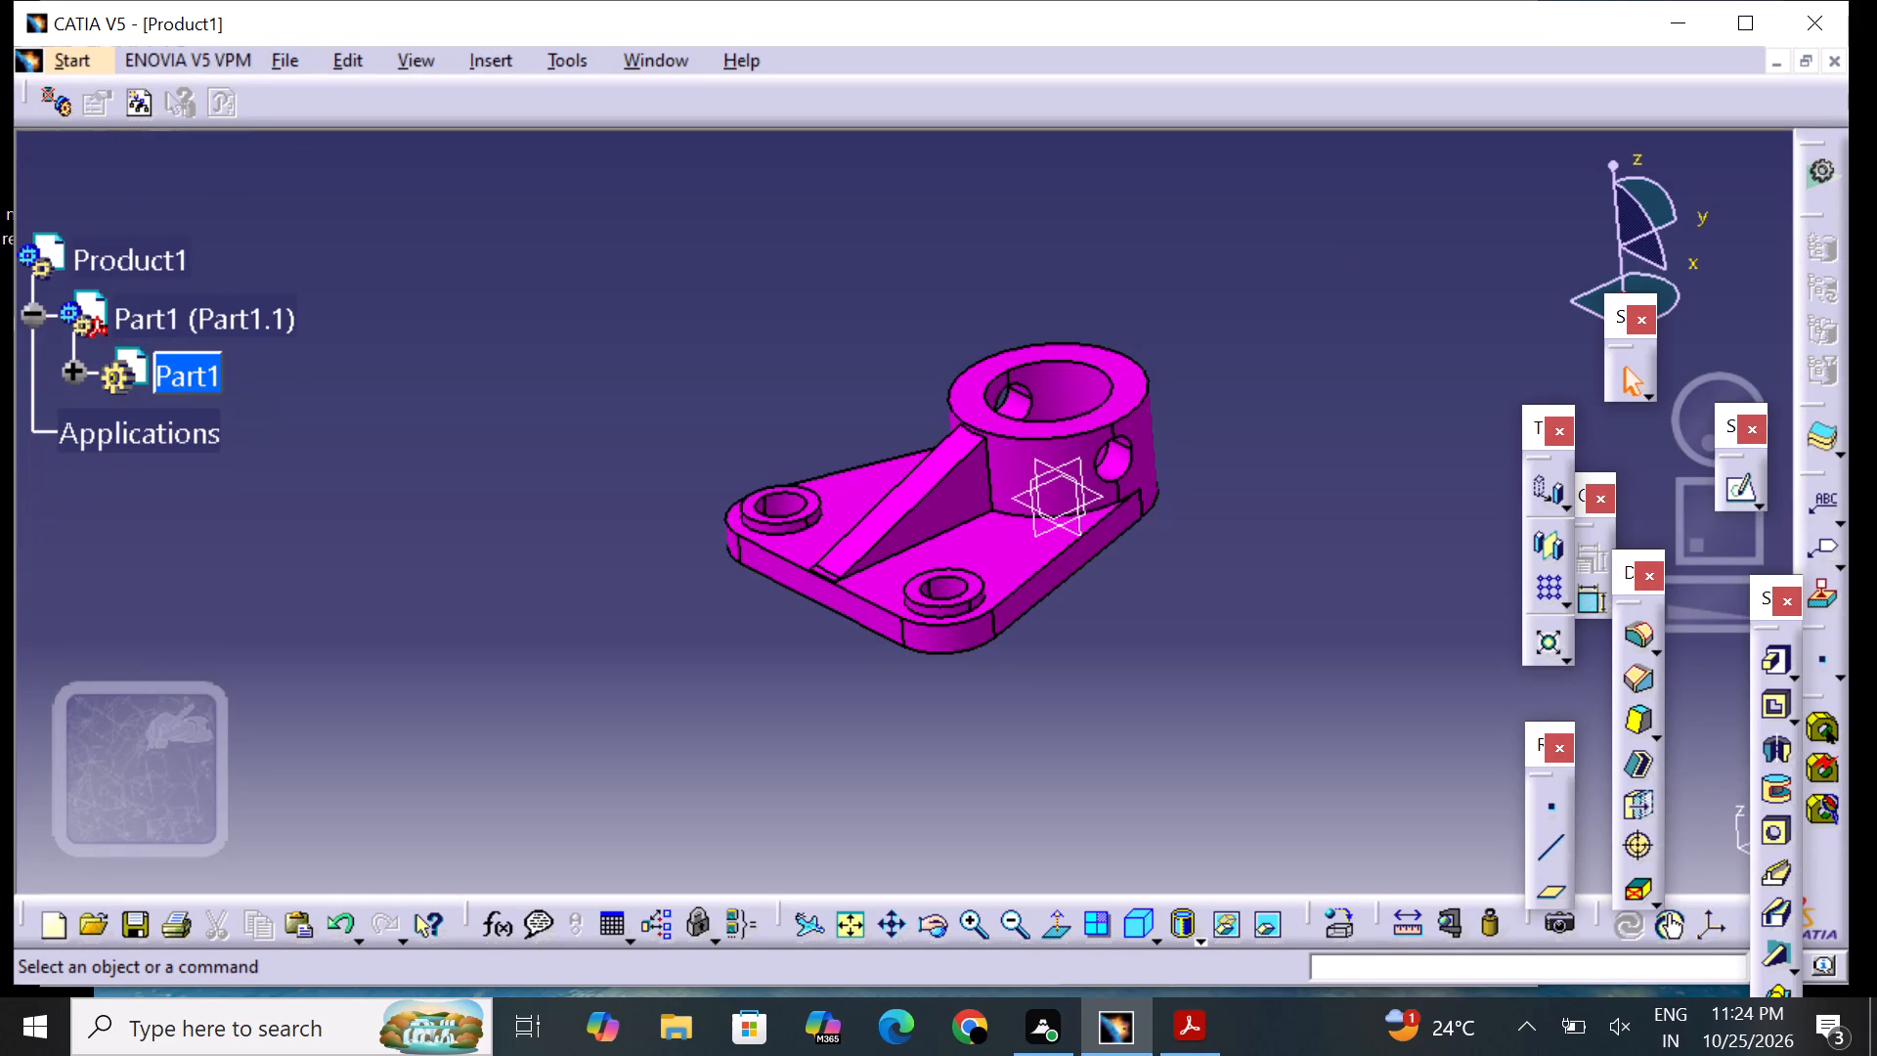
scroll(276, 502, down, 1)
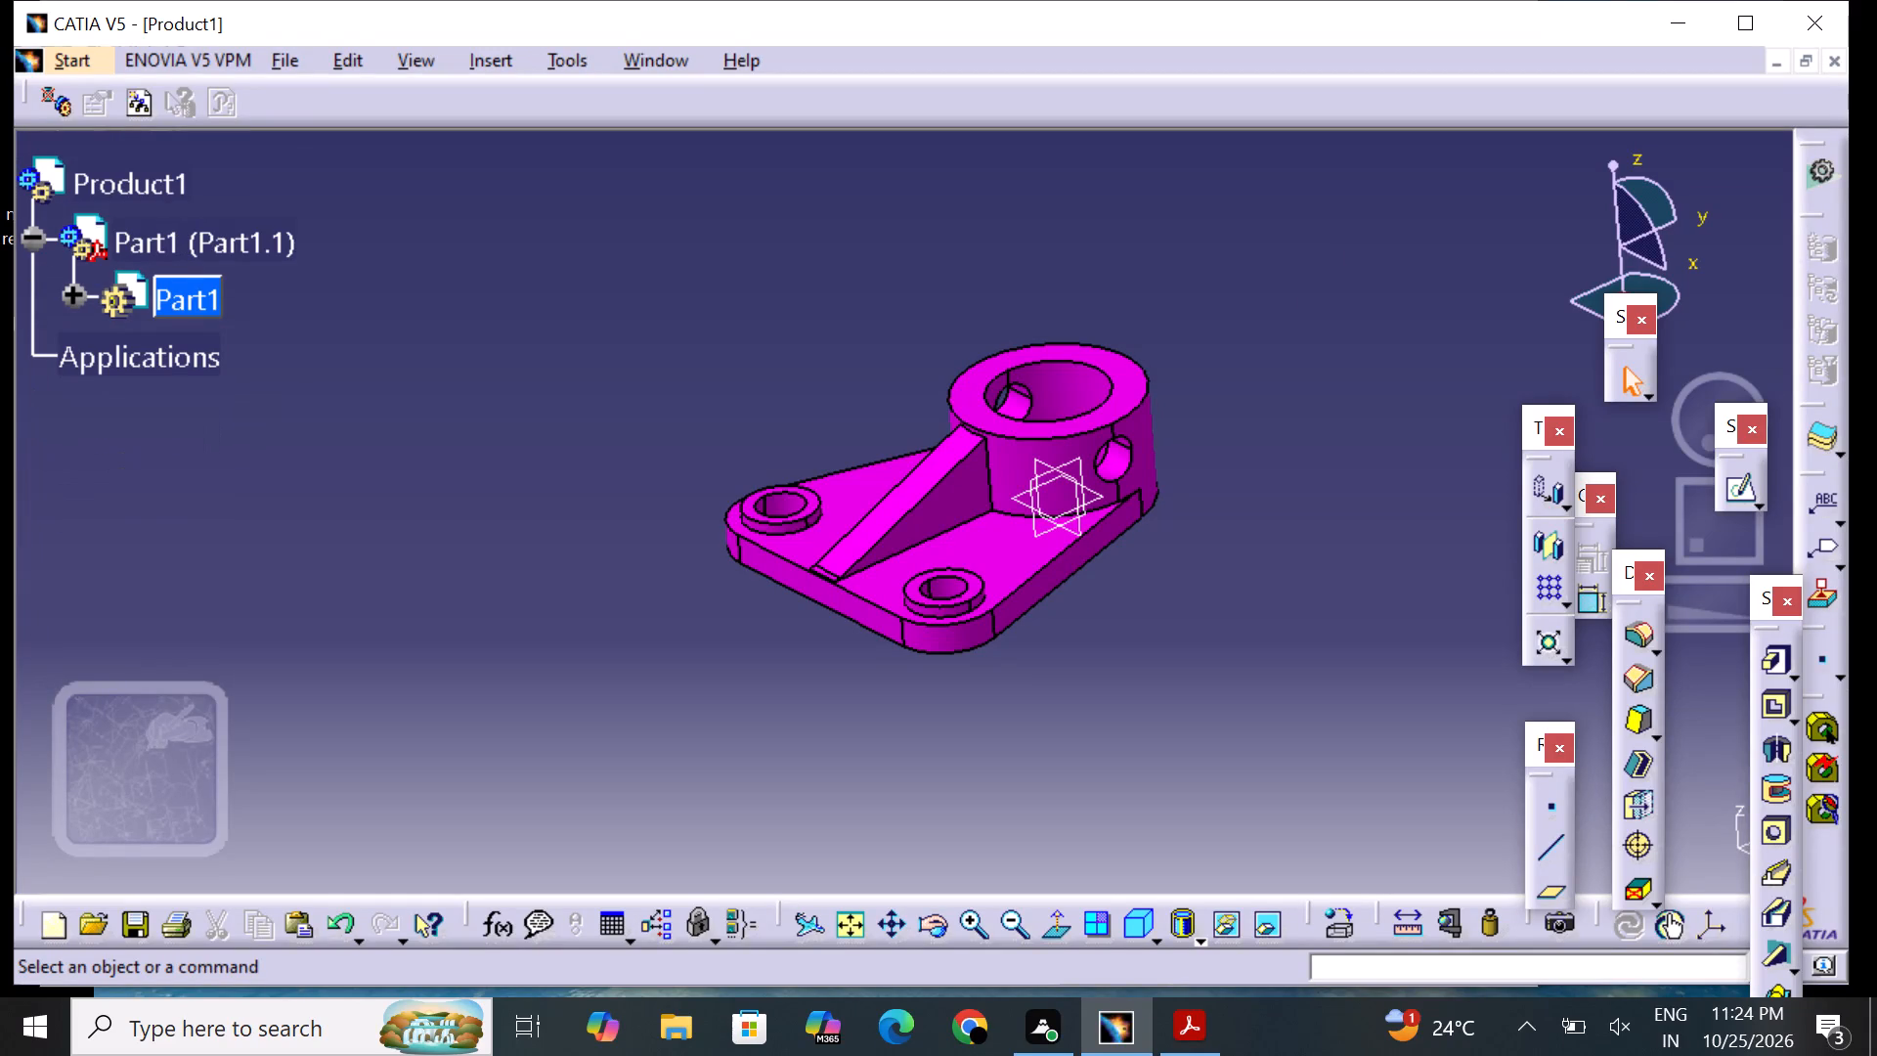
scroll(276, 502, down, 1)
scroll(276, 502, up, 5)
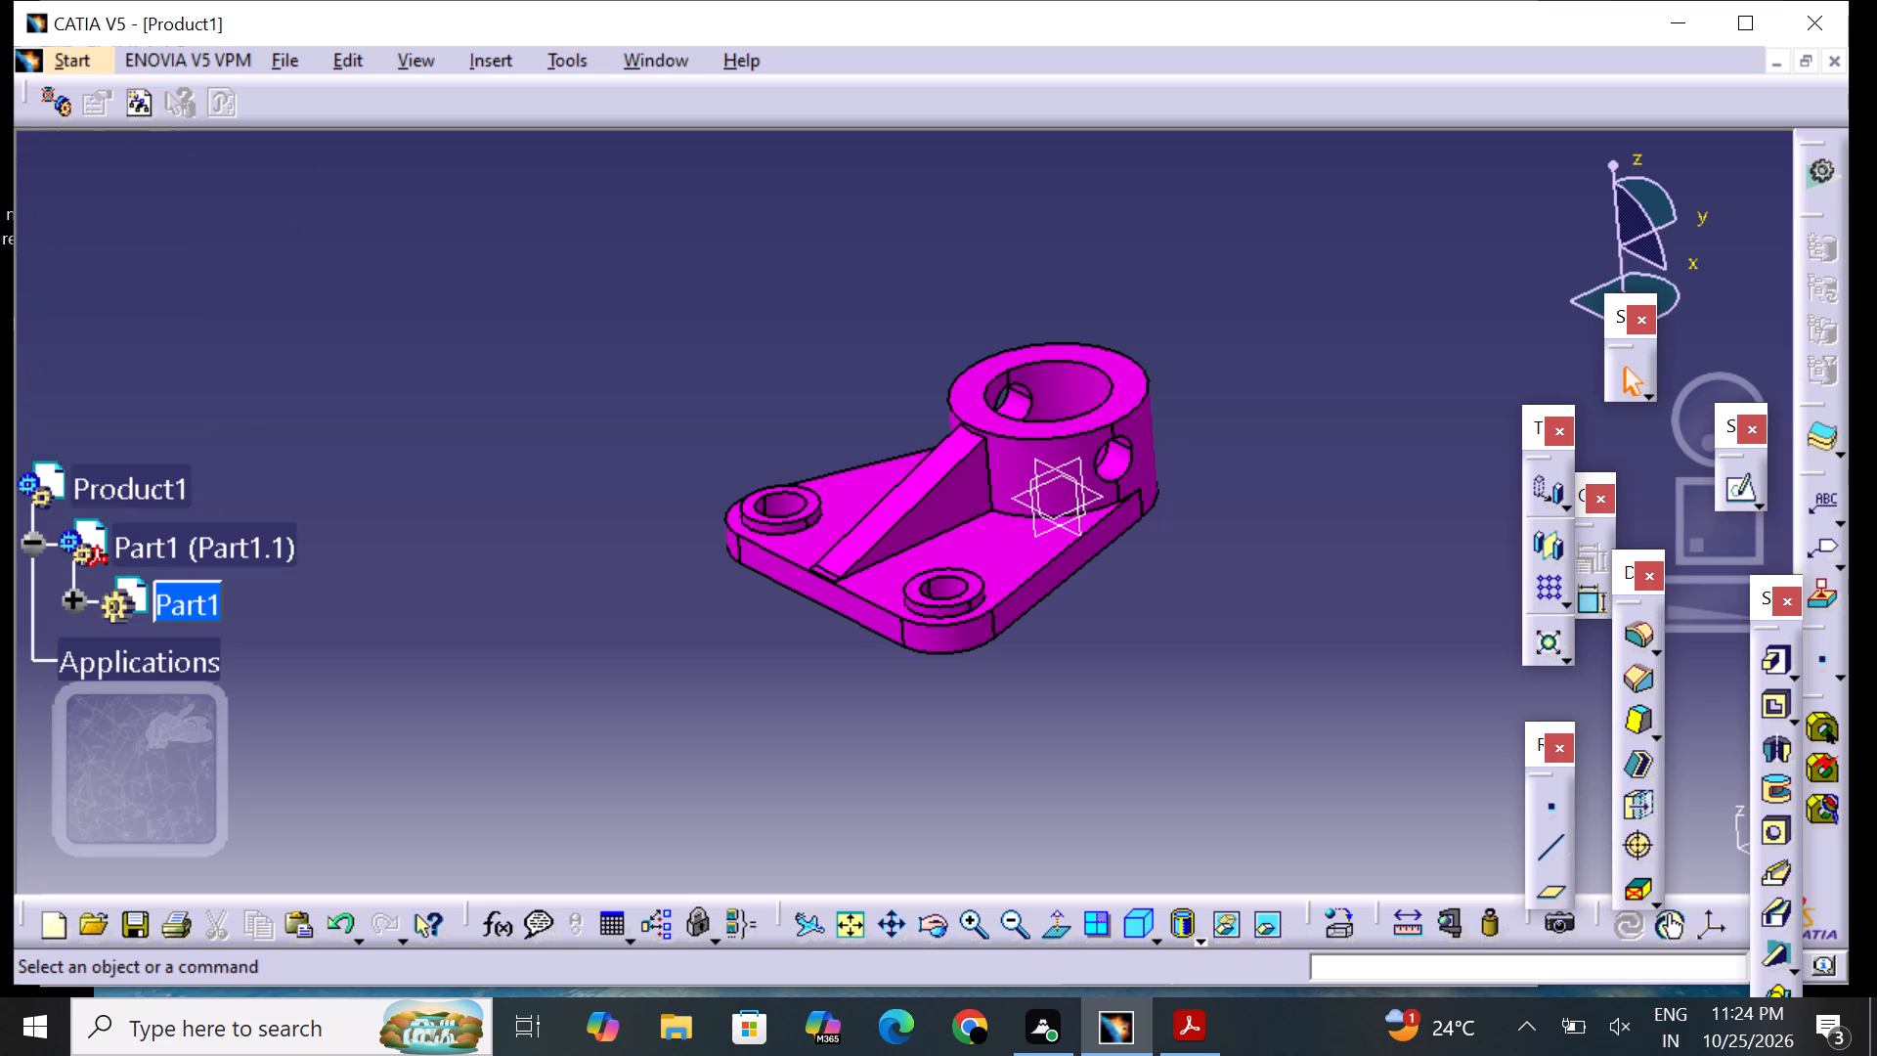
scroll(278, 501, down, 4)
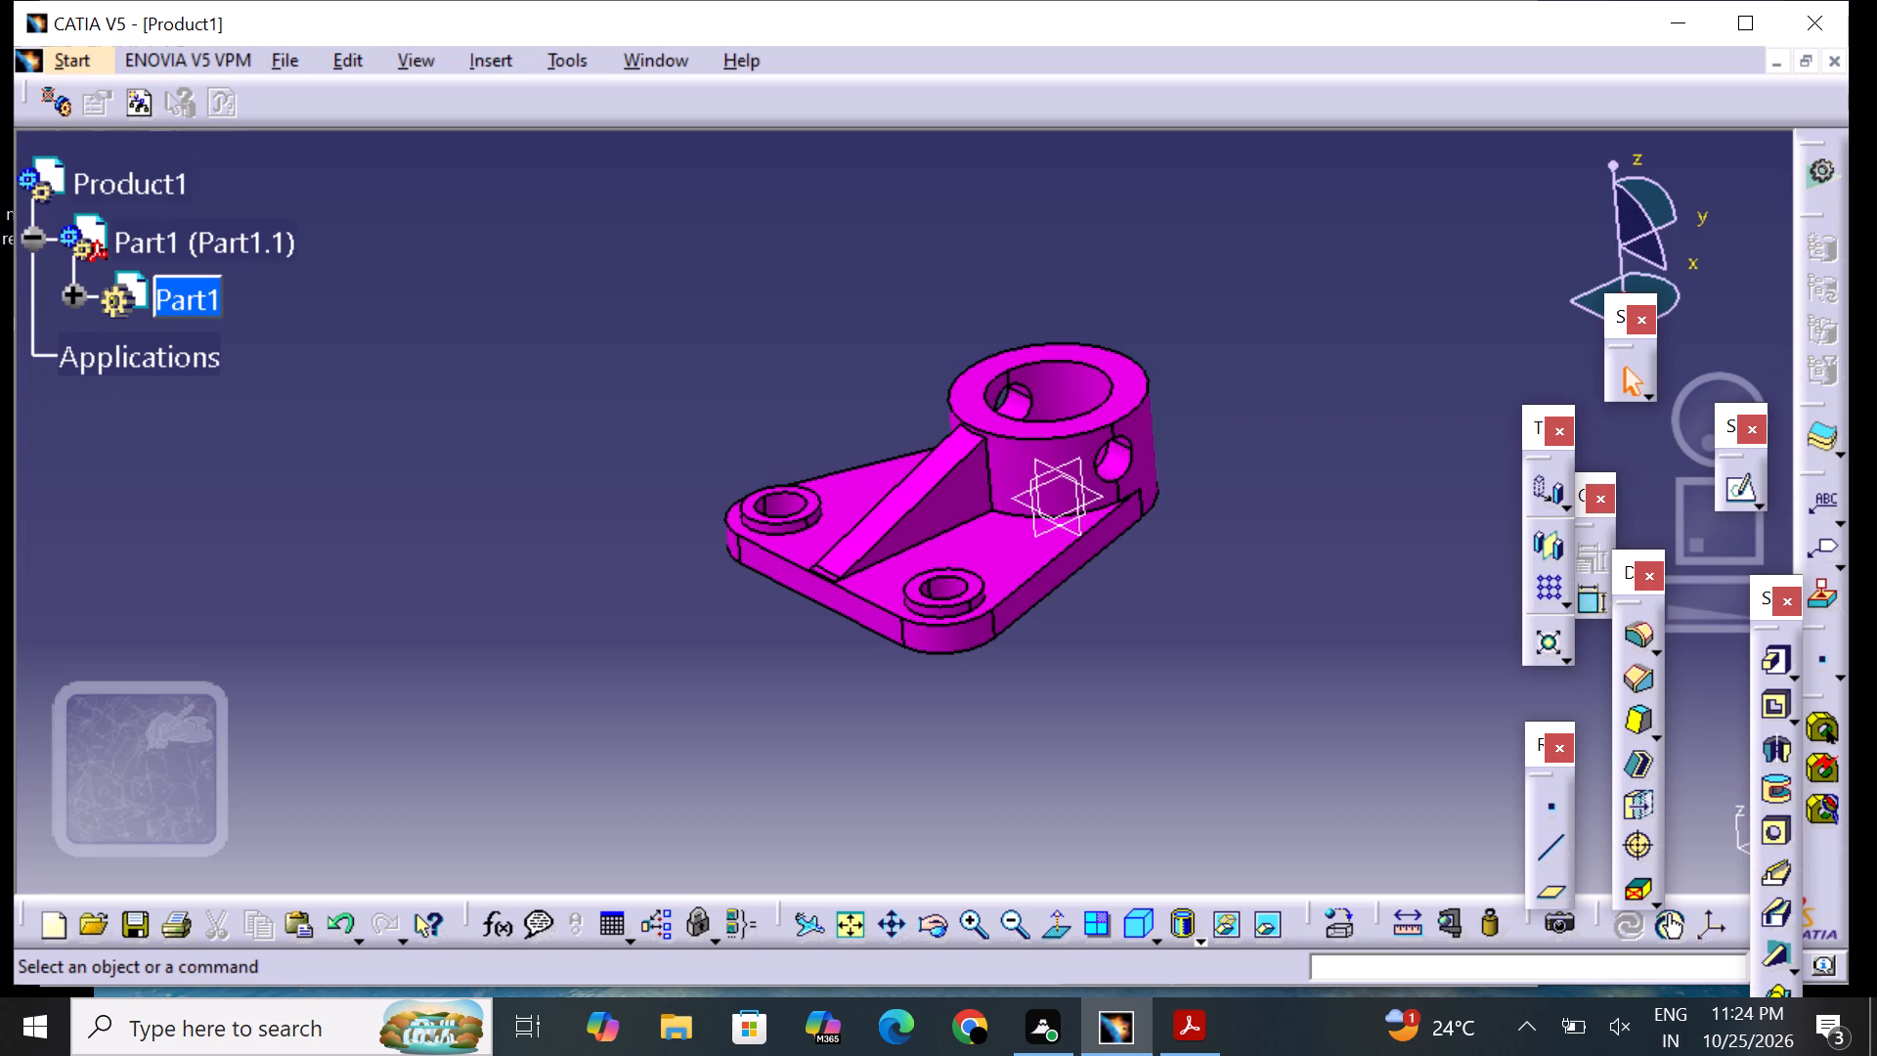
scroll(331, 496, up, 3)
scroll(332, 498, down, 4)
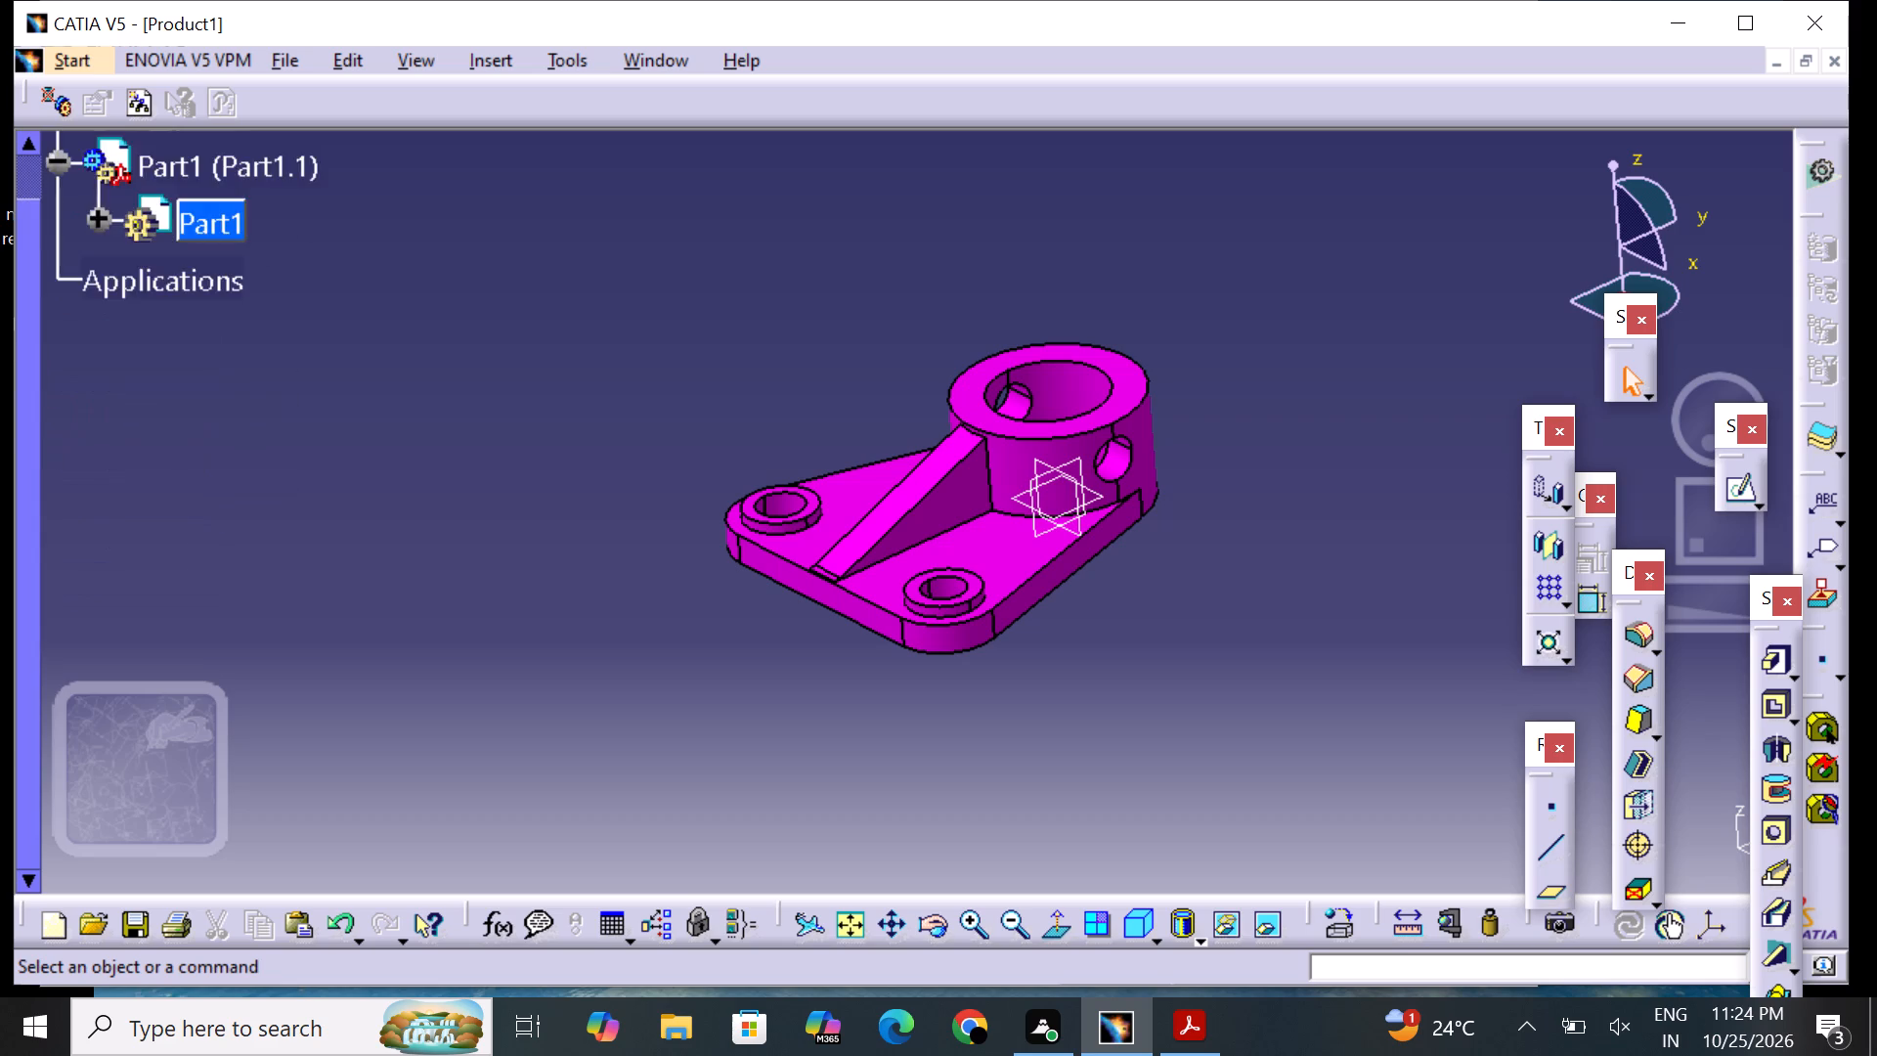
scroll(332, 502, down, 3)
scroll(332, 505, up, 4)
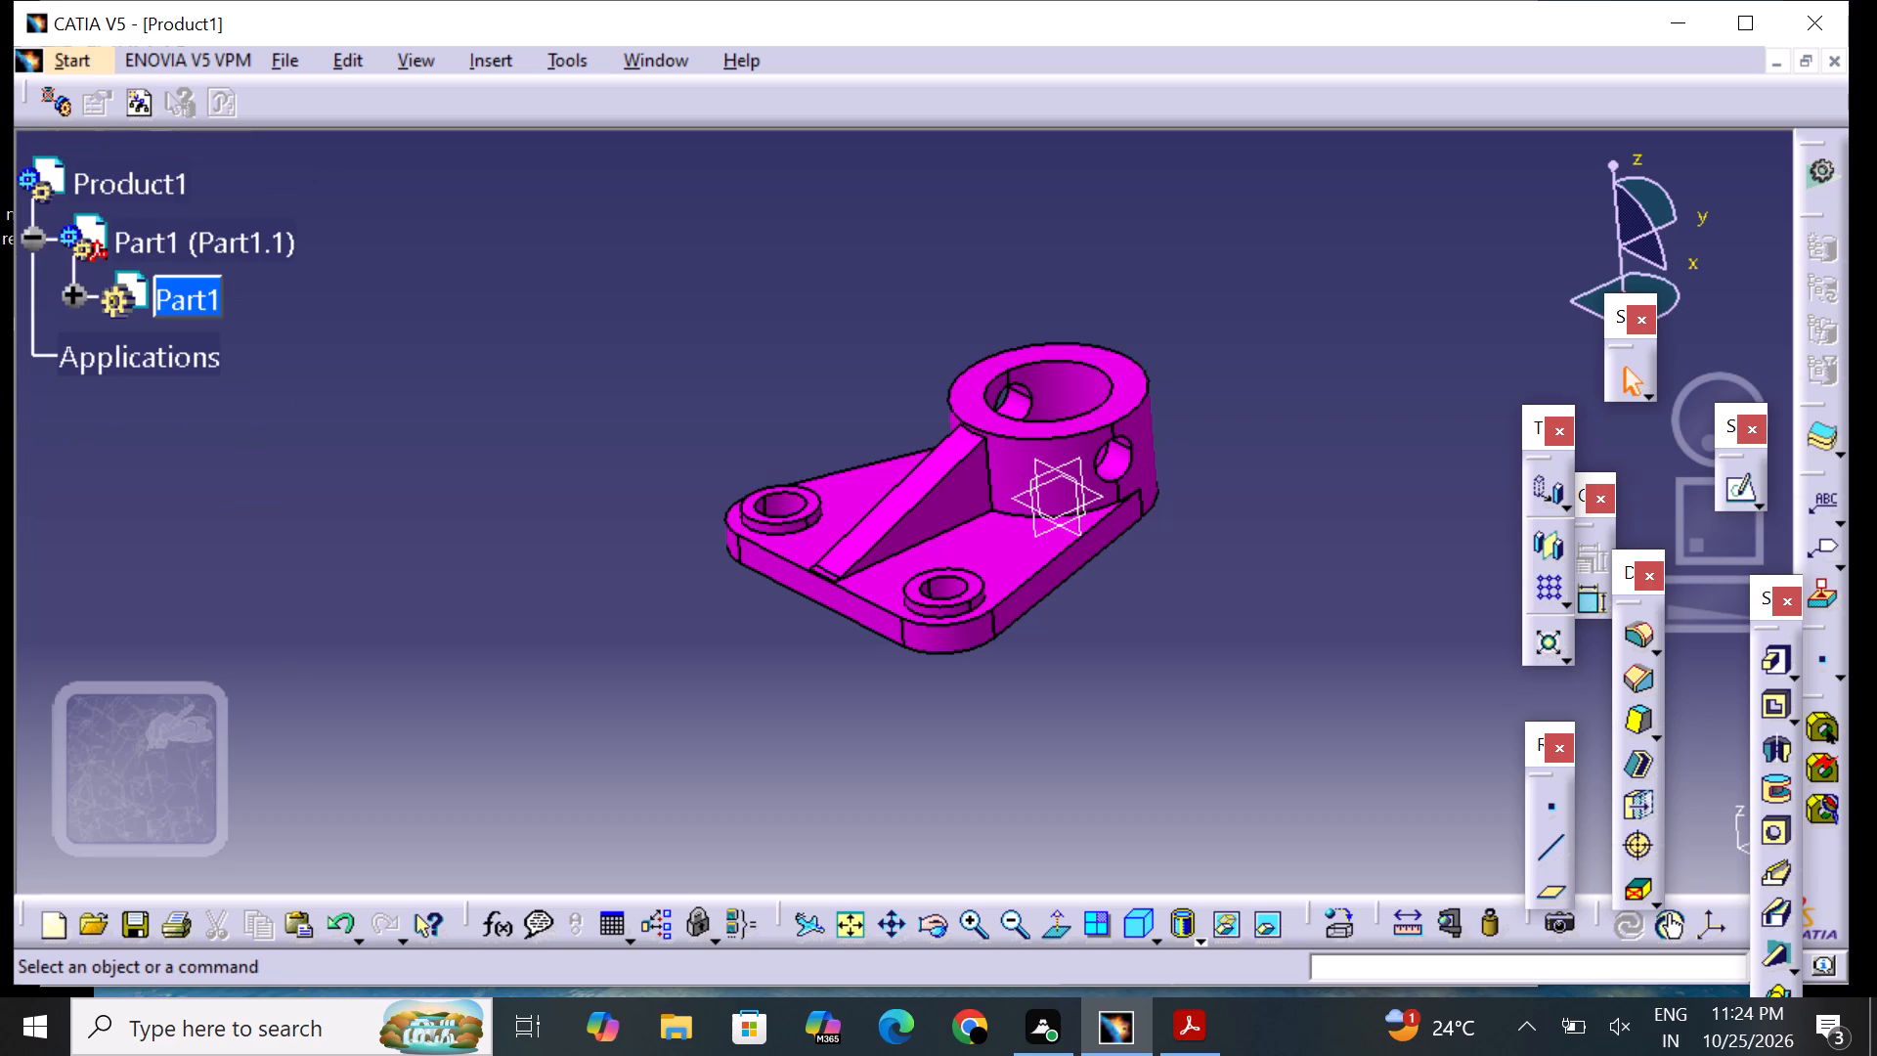
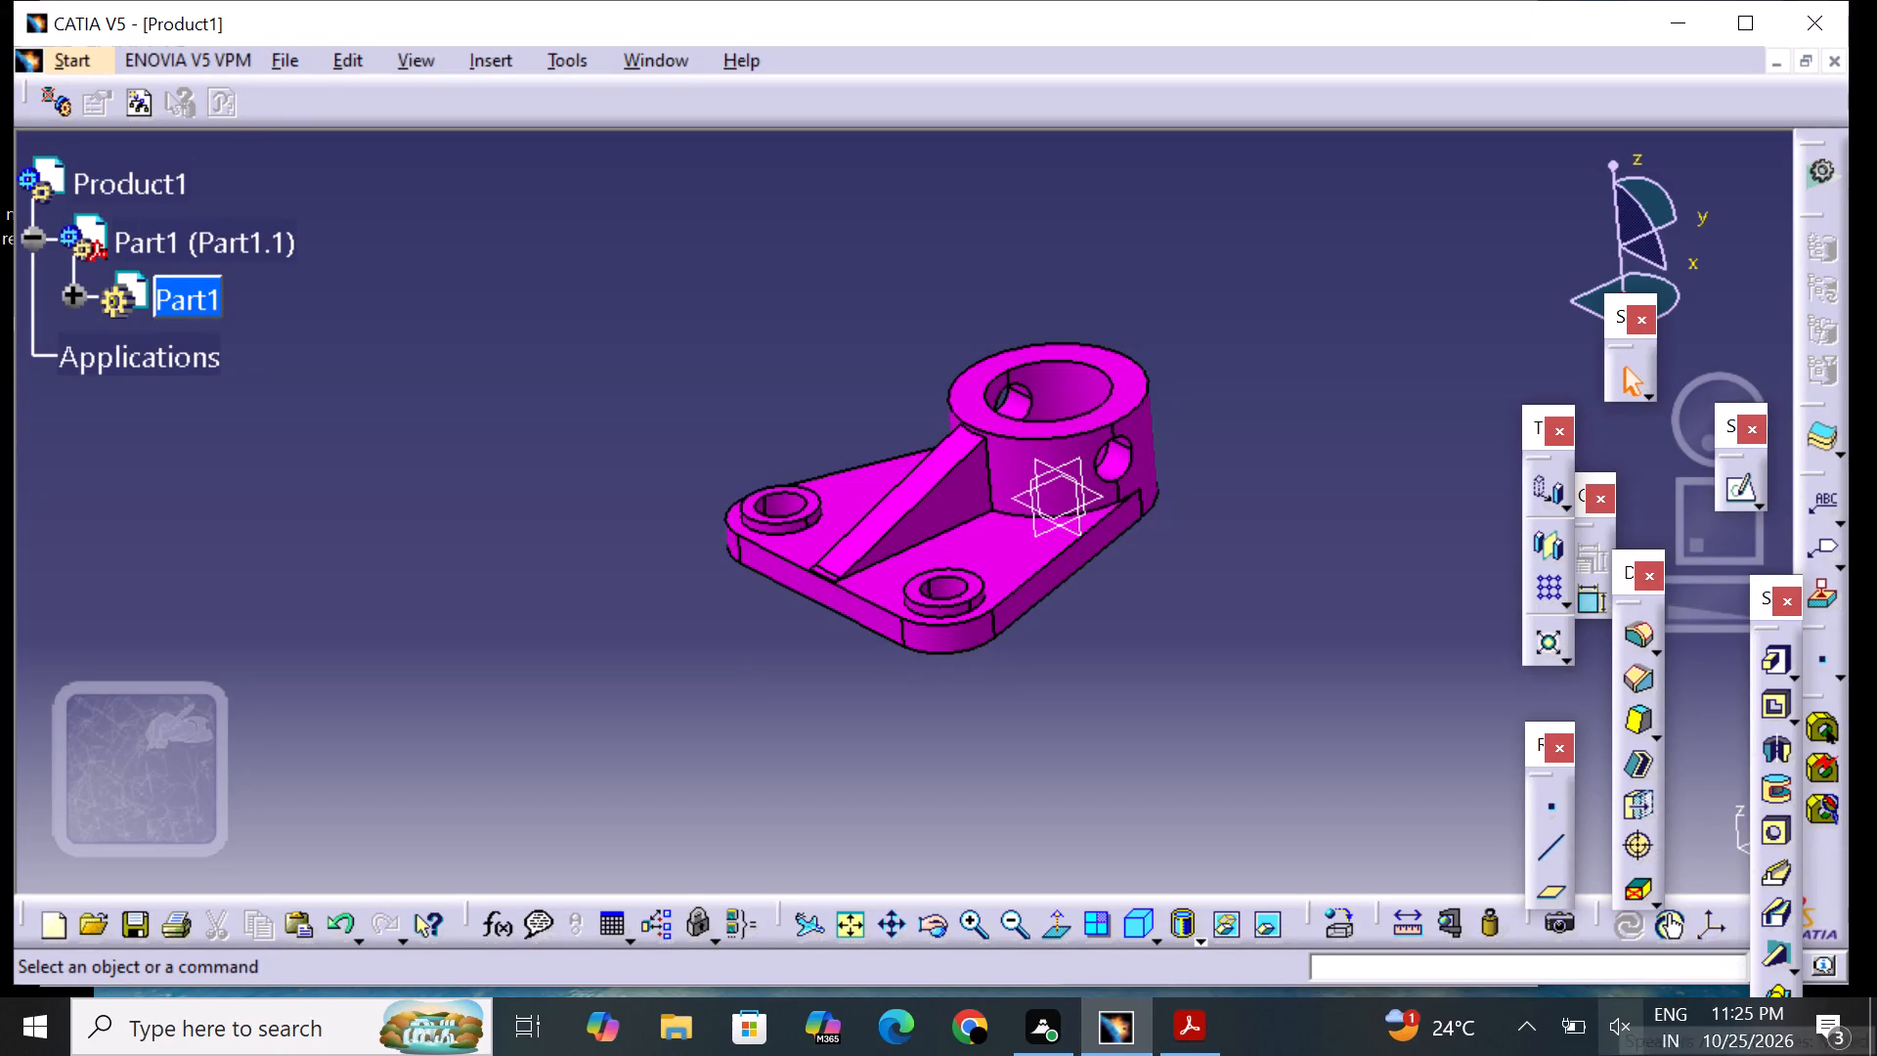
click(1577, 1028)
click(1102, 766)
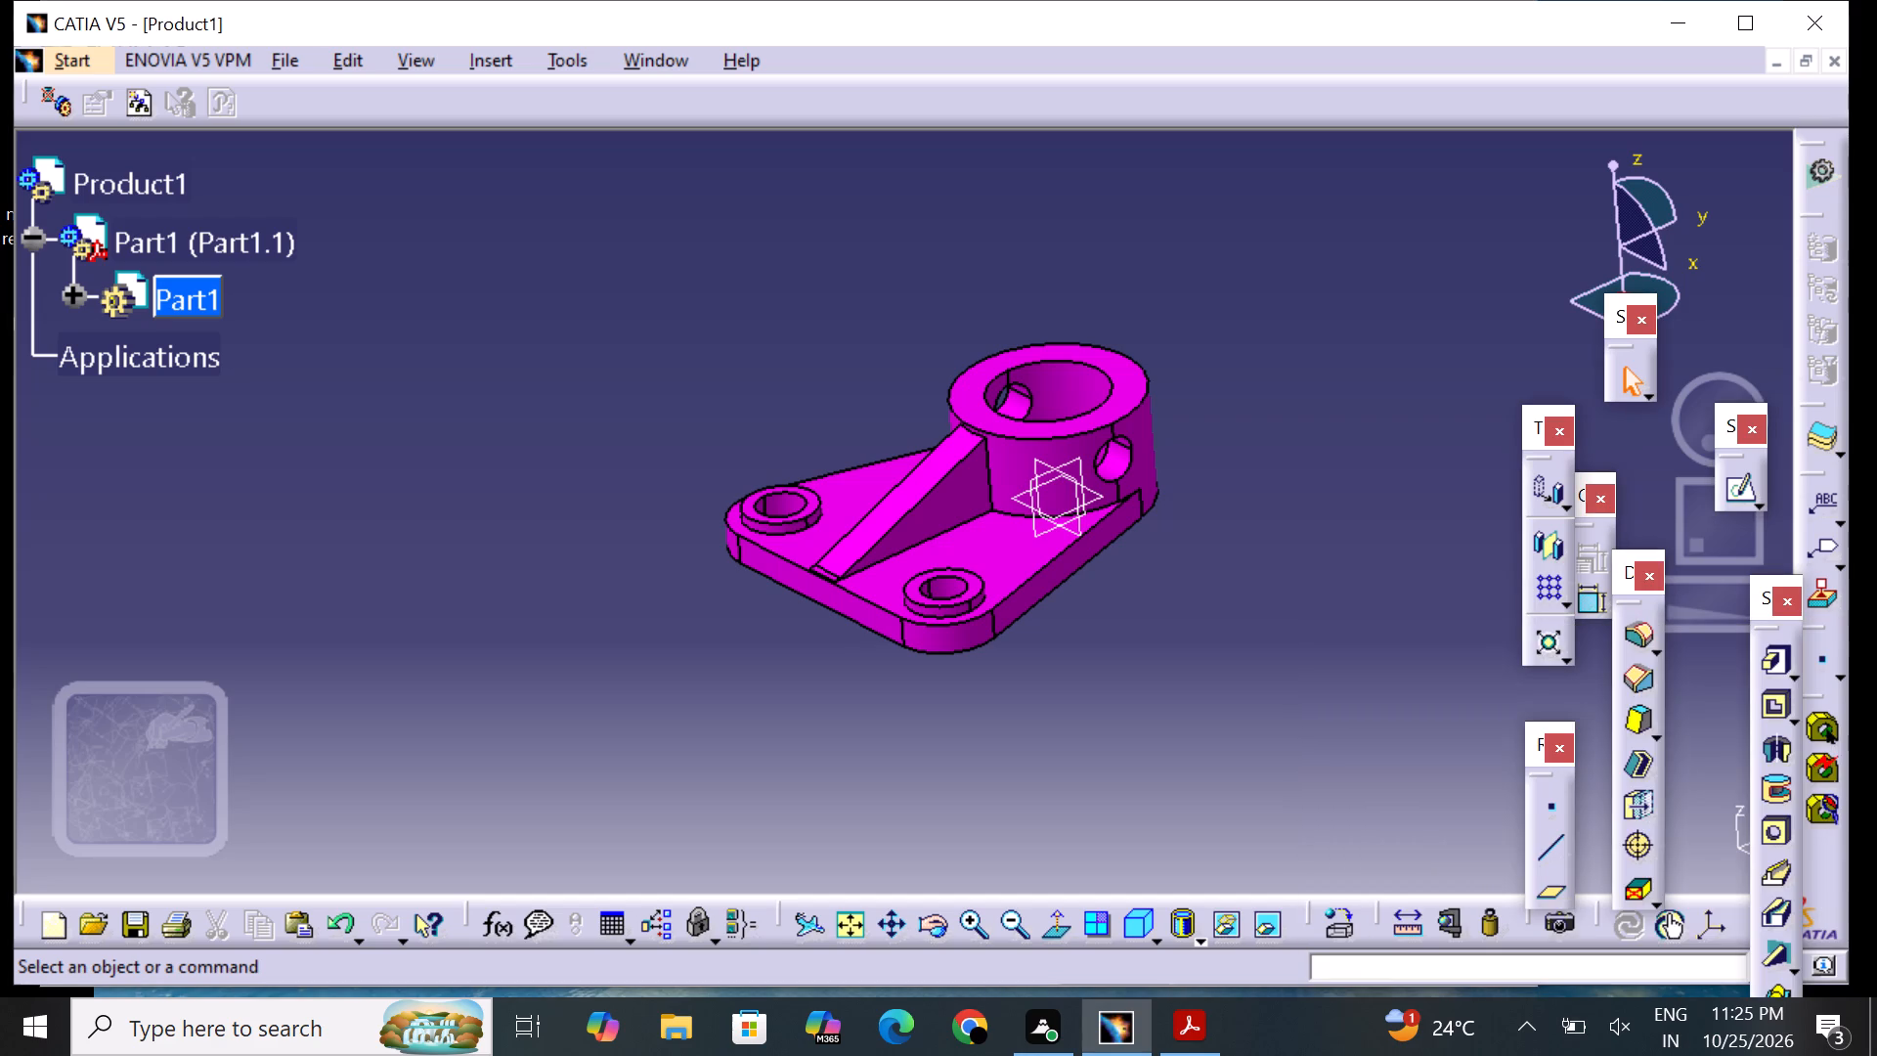
Examine the finished part from above, from the front and at an angle, including the boss, stiffener and ring bosses up close.
middle_drag(1262, 363, 1170, 195)
right_drag(1262, 363, 1170, 195)
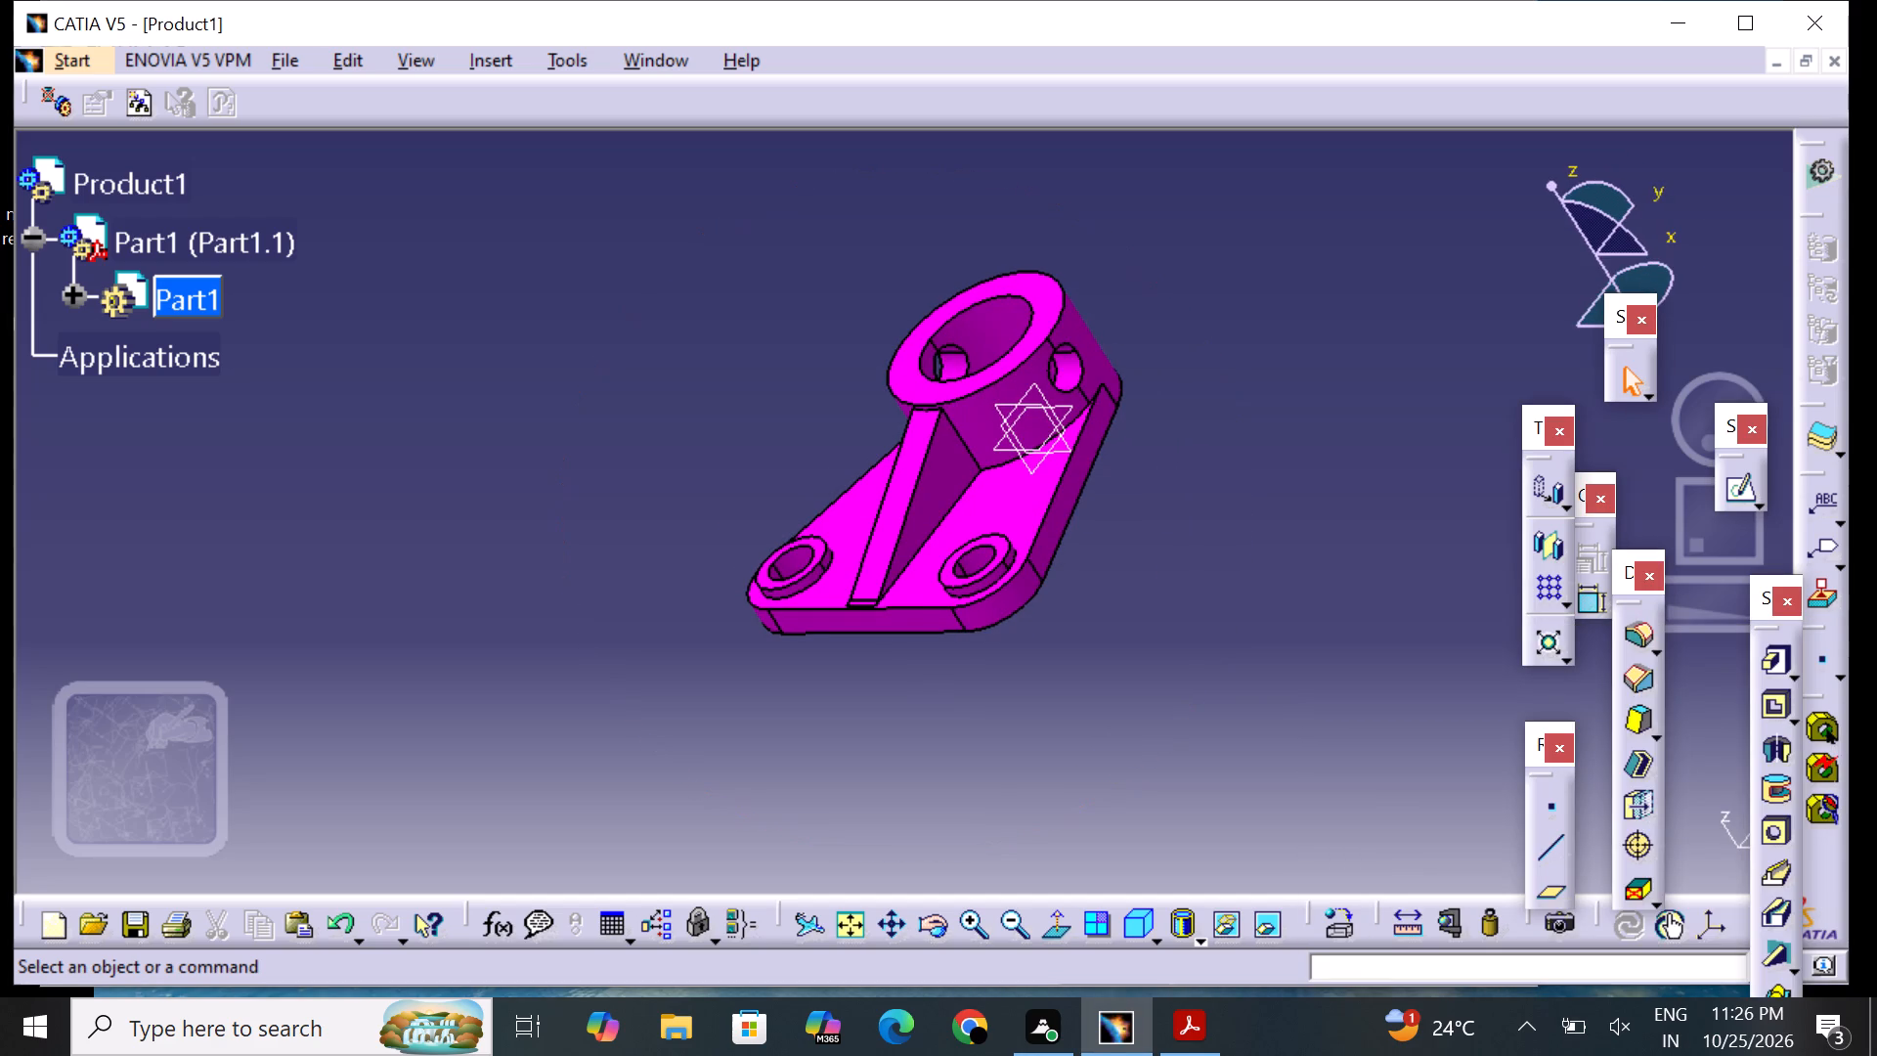
middle_drag(675, 343, 918, 404)
right_drag(677, 343, 918, 404)
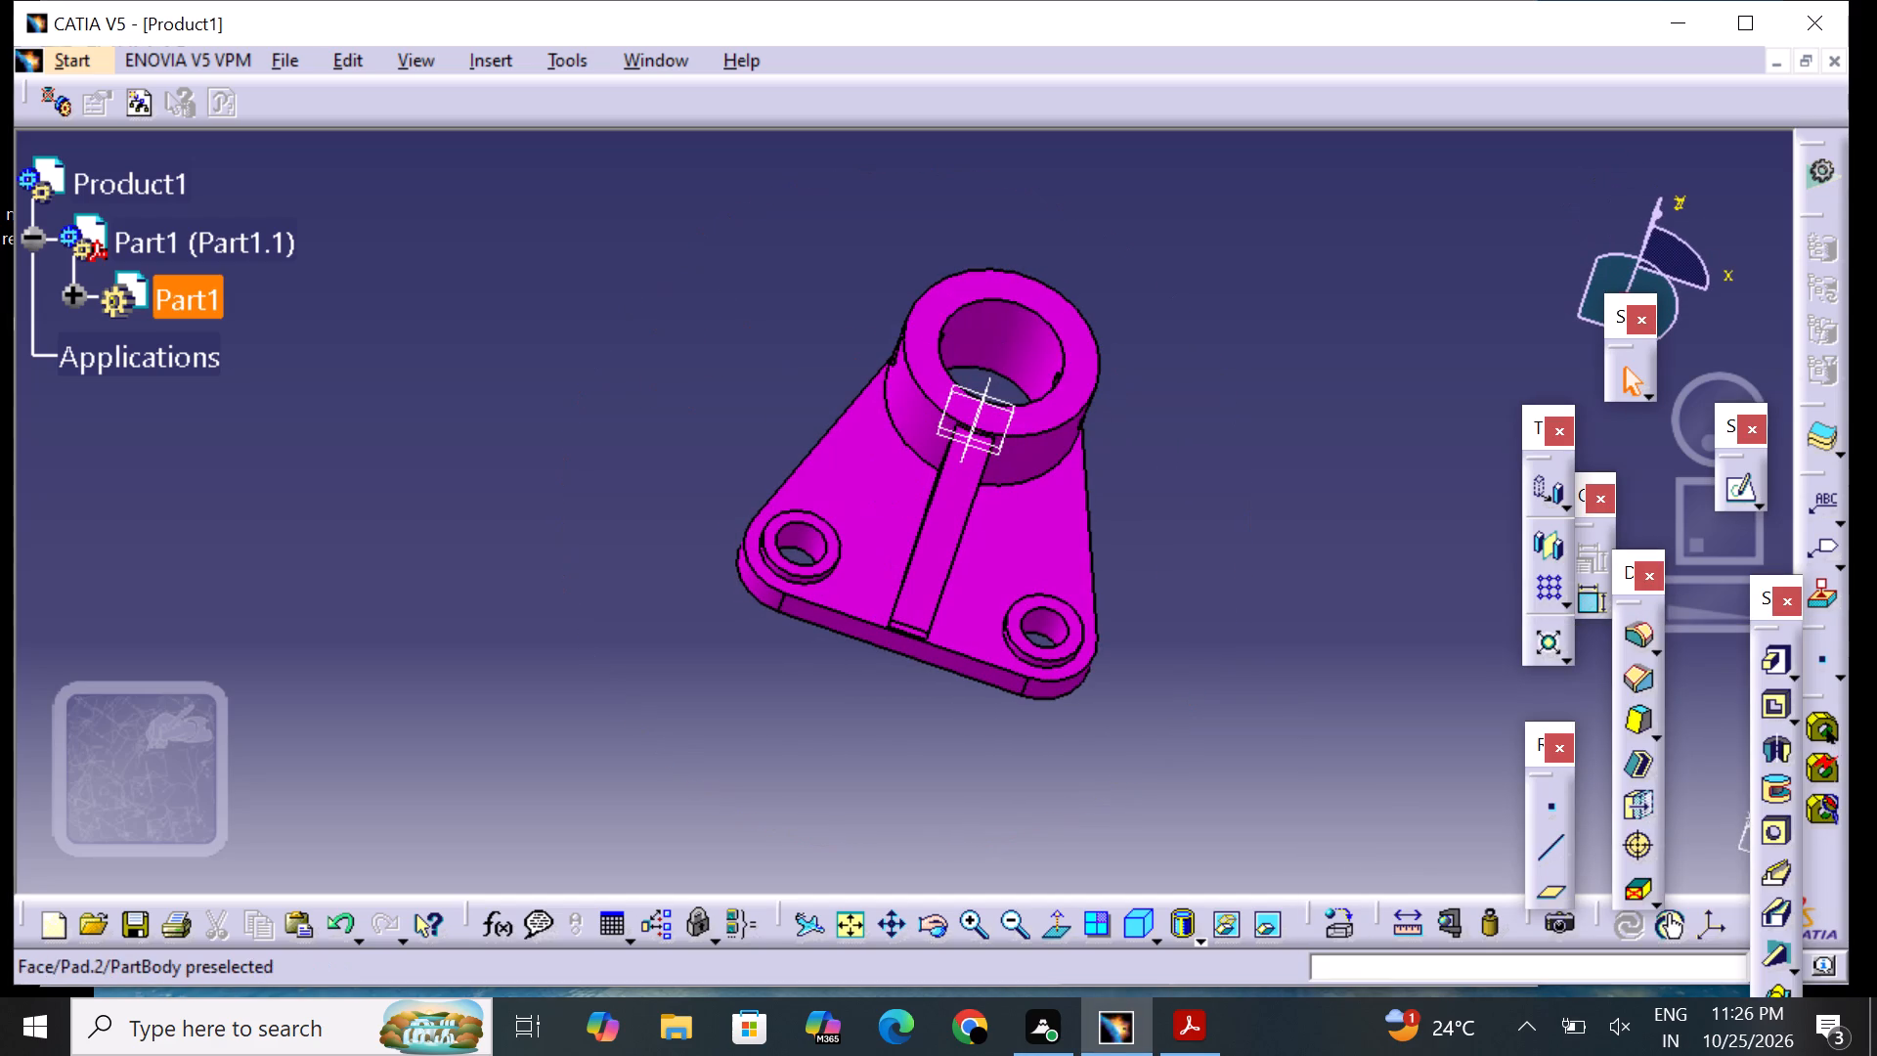
middle_drag(789, 372, 705, 545)
right_drag(789, 373, 705, 545)
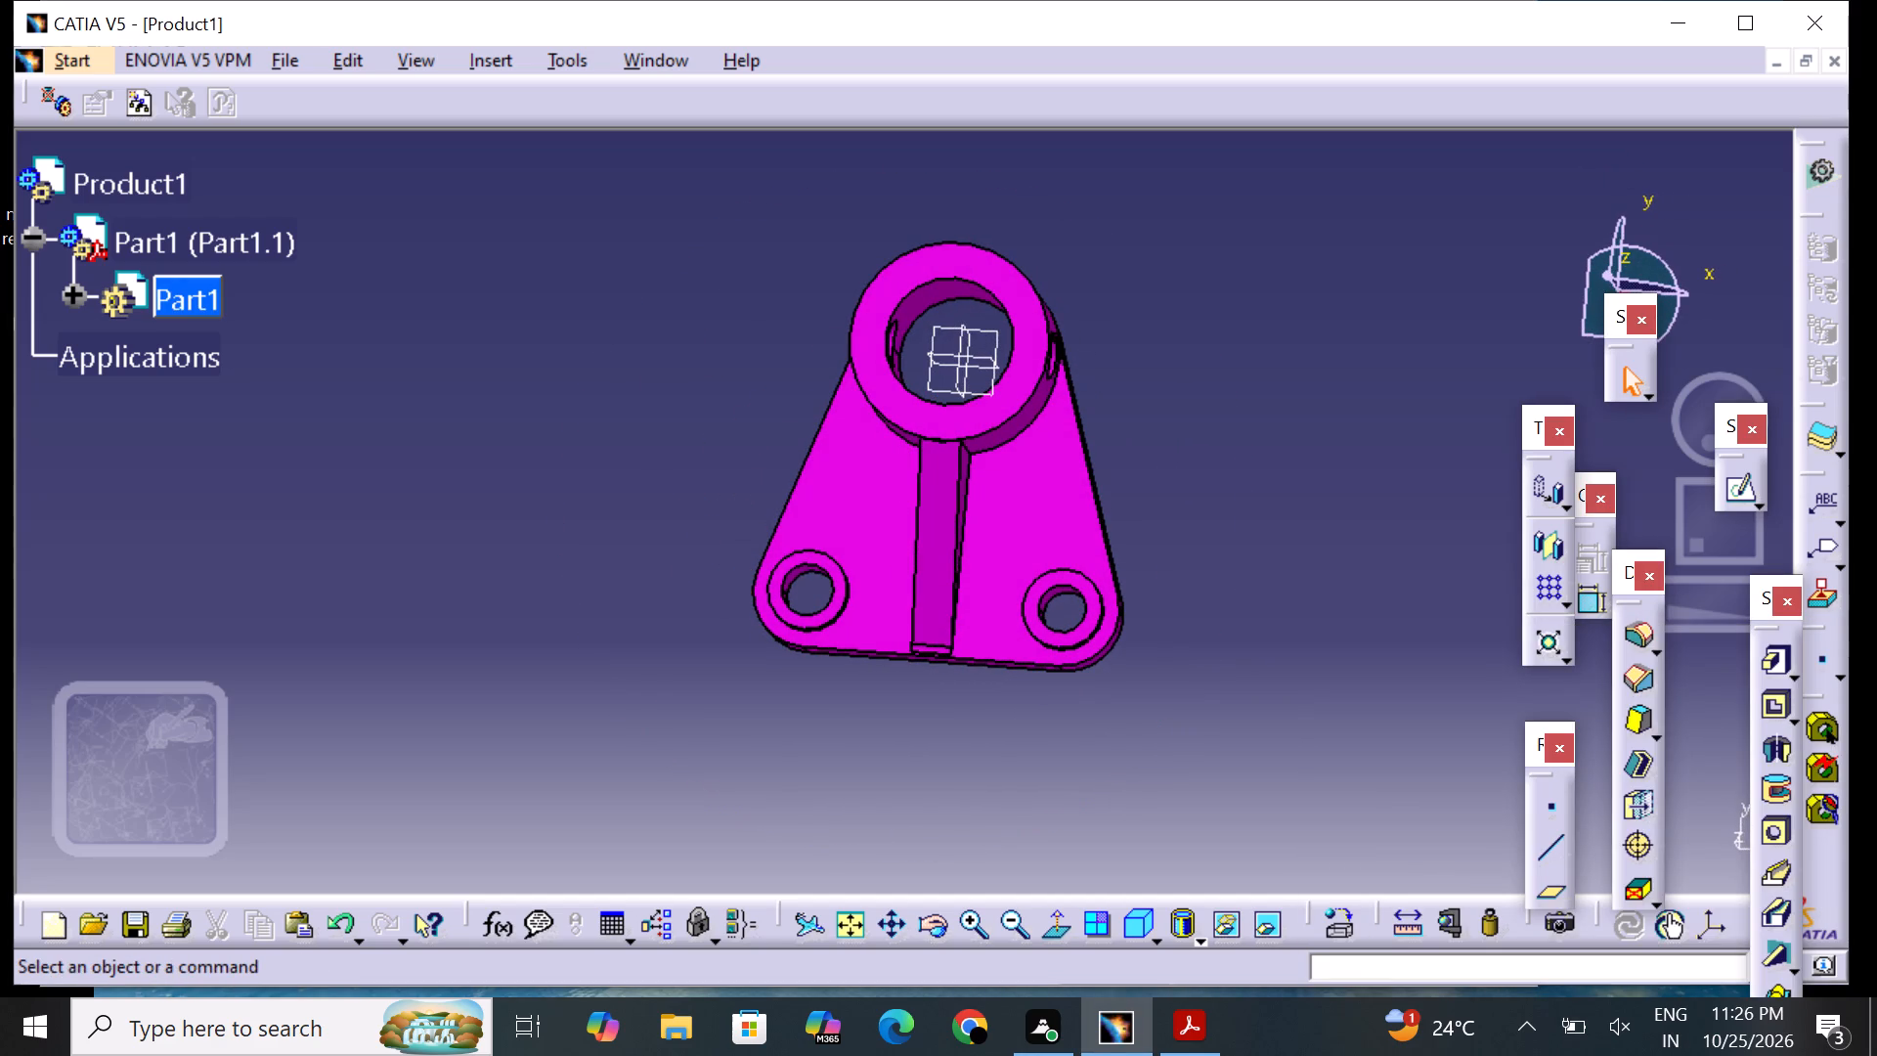
middle_drag(926, 477, 871, 594)
middle_drag(703, 515, 703, 518)
right_drag(703, 515, 703, 518)
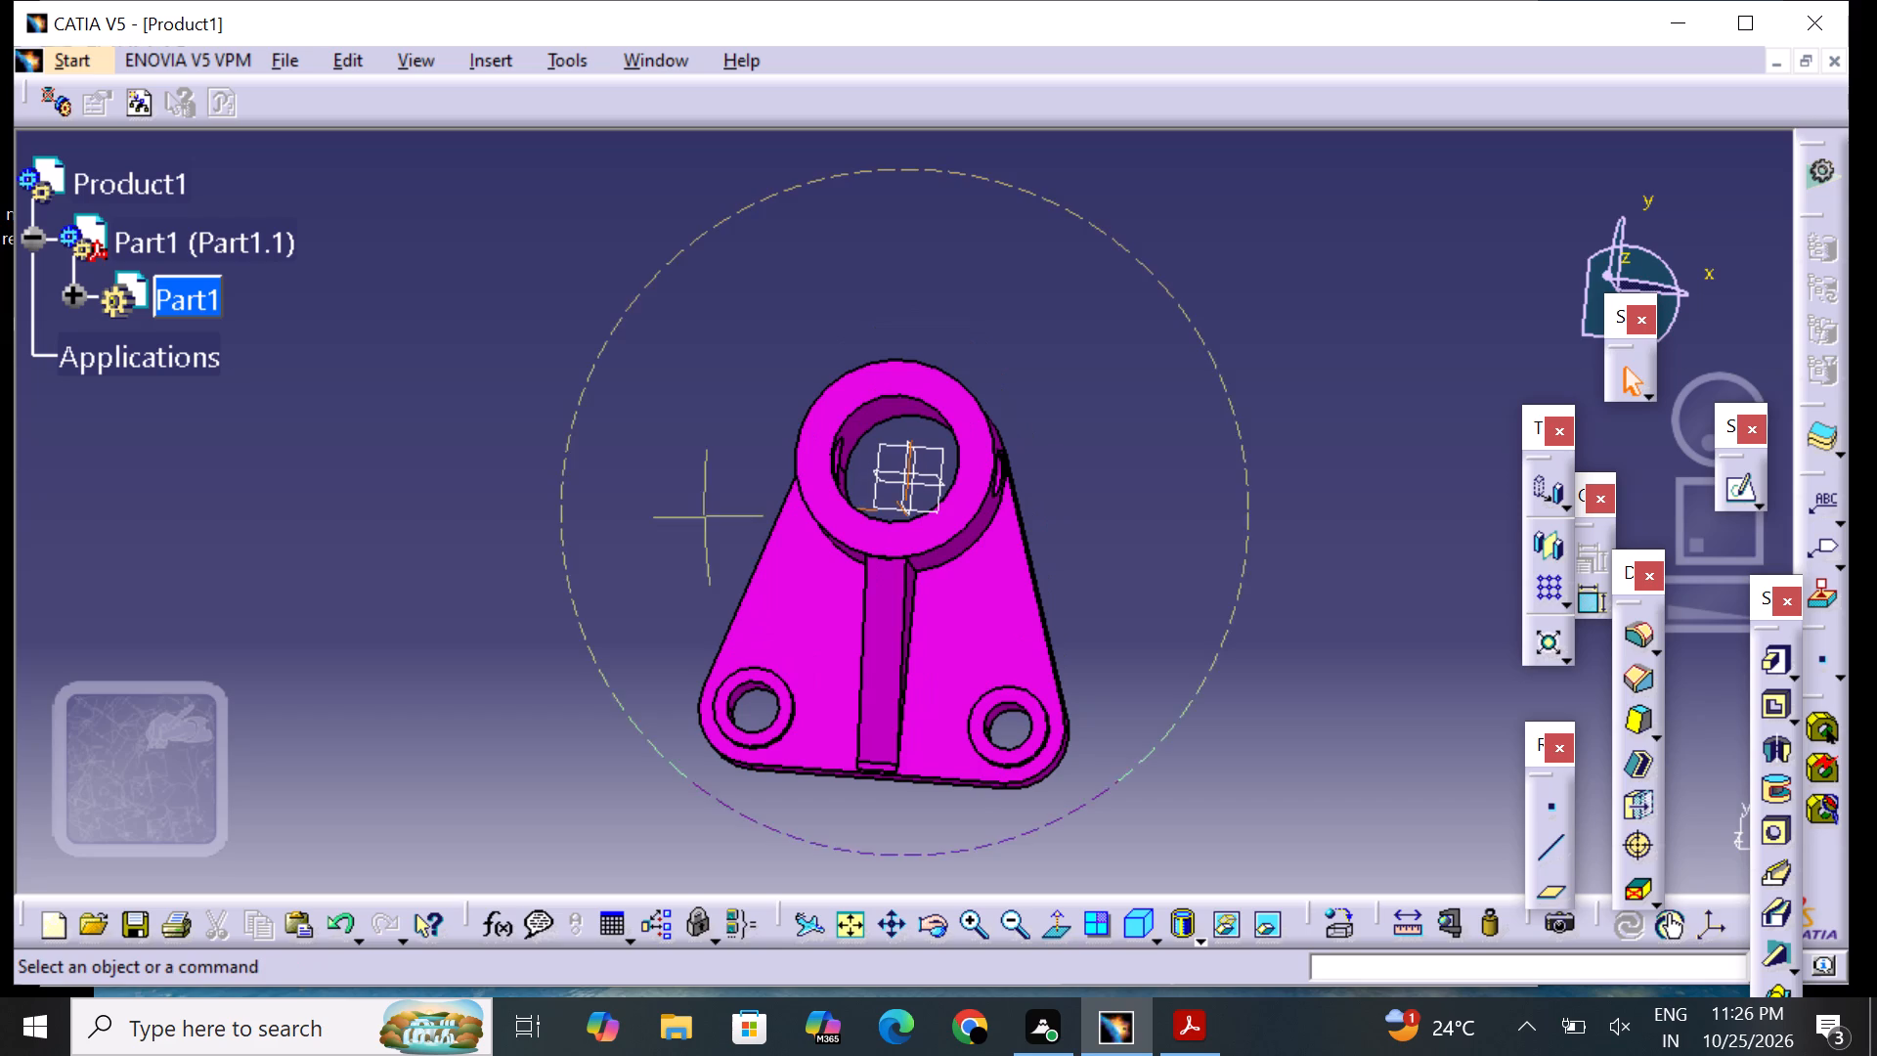
right_drag(703, 518, 705, 547)
middle_drag(703, 518, 705, 548)
middle_drag(1045, 530, 1069, 488)
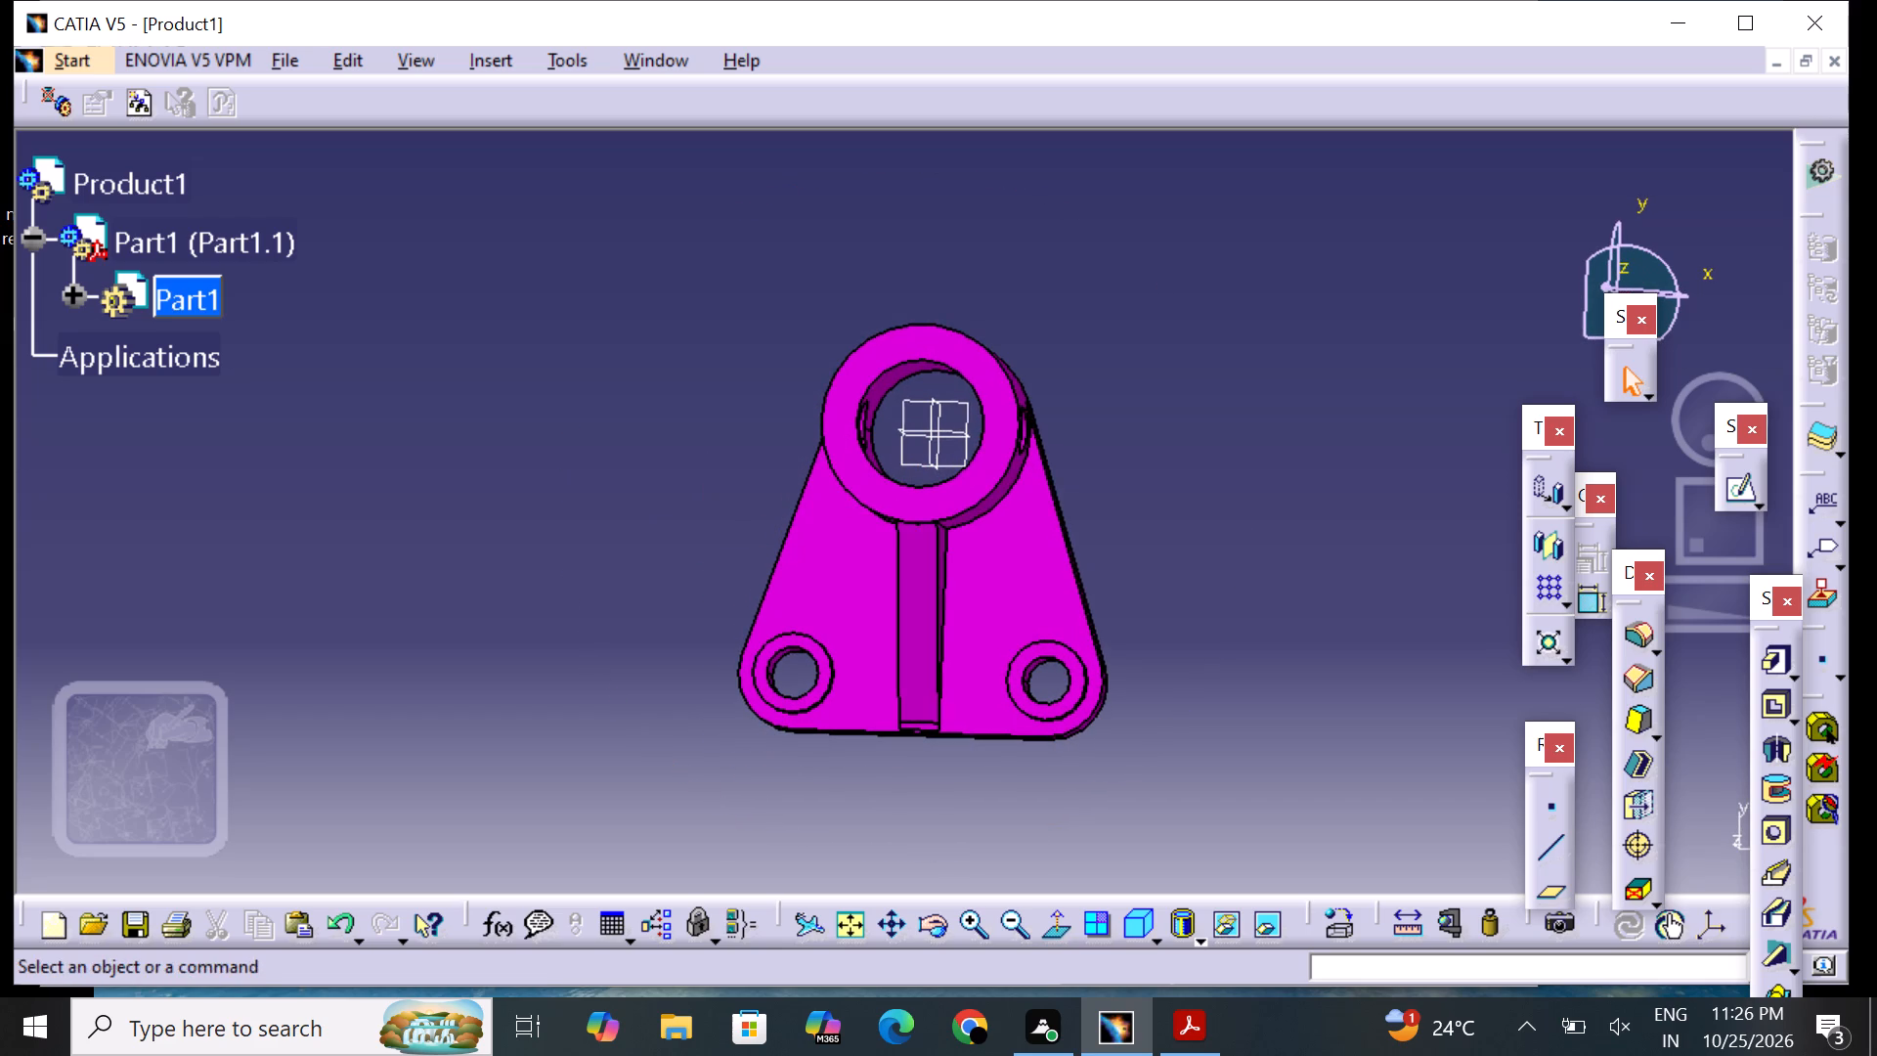
middle_drag(755, 481, 783, 488)
right_drag(755, 482, 782, 488)
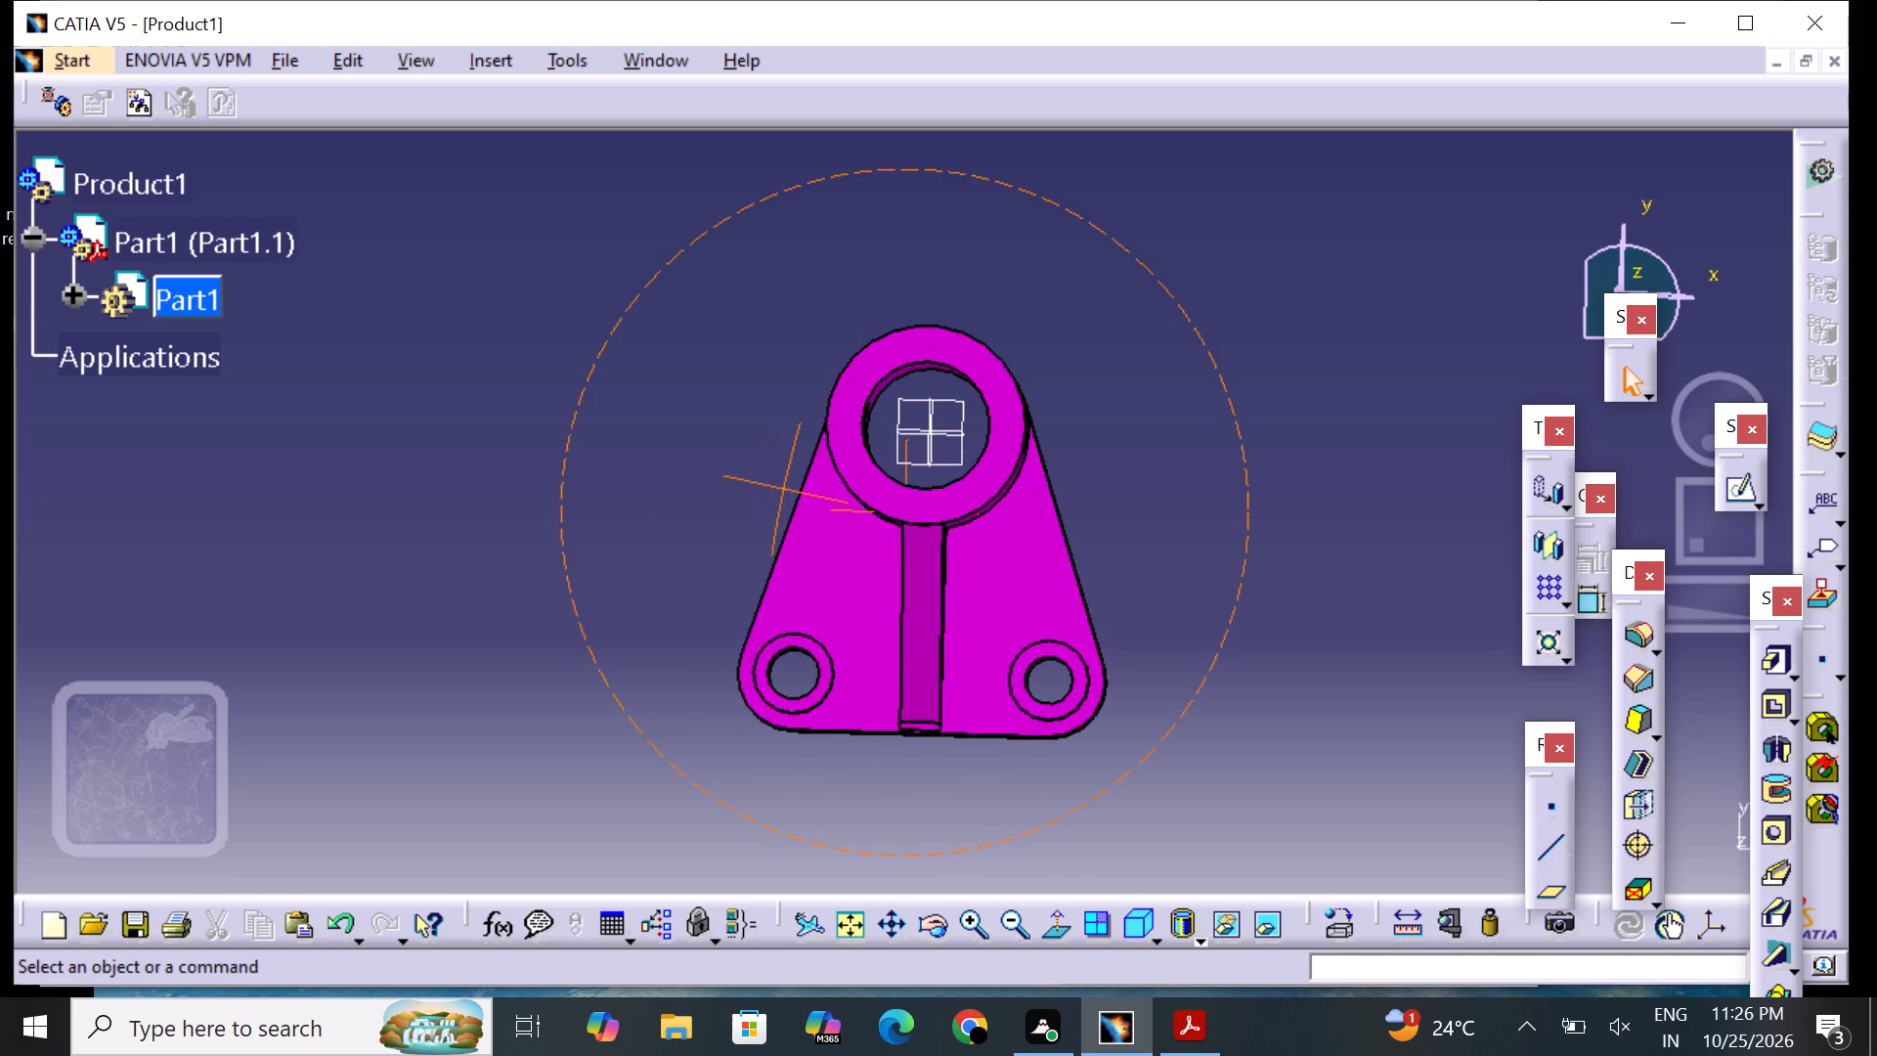
middle_drag(783, 488, 784, 488)
middle_drag(924, 767, 1001, 698)
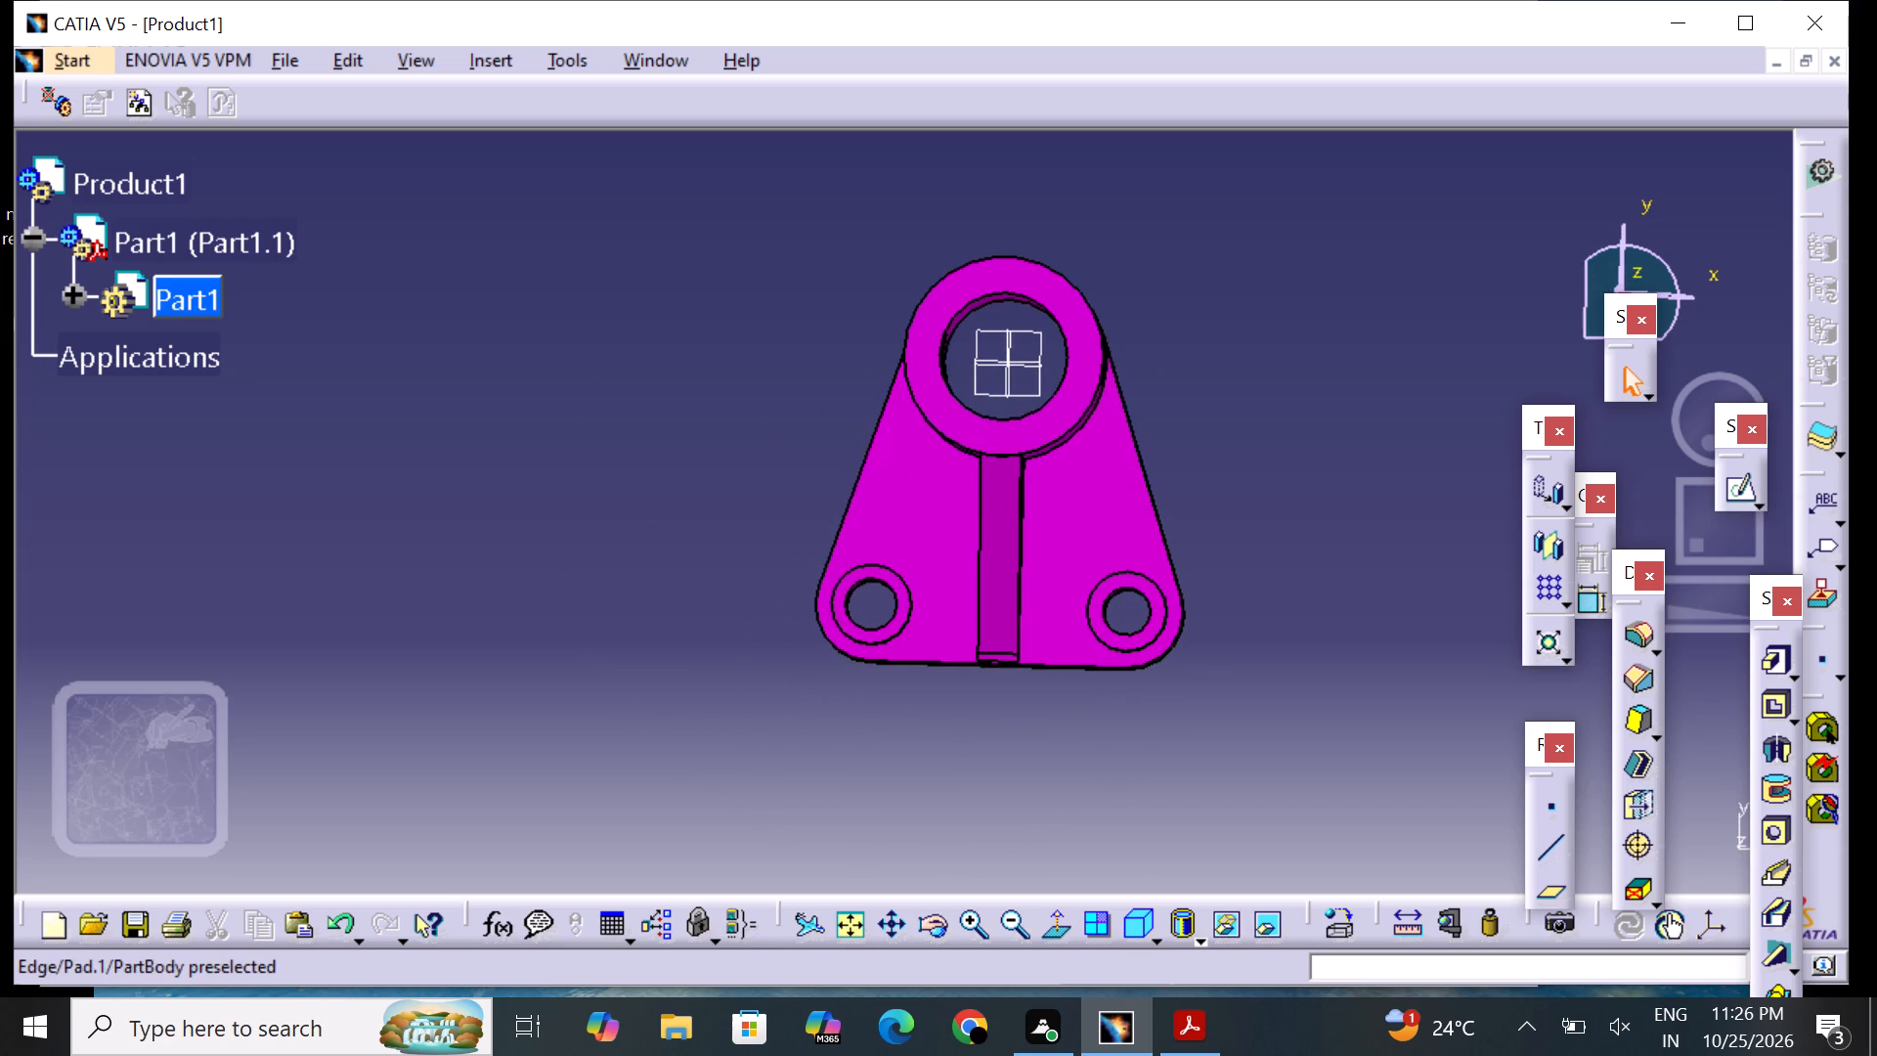
middle_drag(788, 602, 786, 620)
right_drag(787, 602, 786, 620)
middle_drag(949, 717, 952, 717)
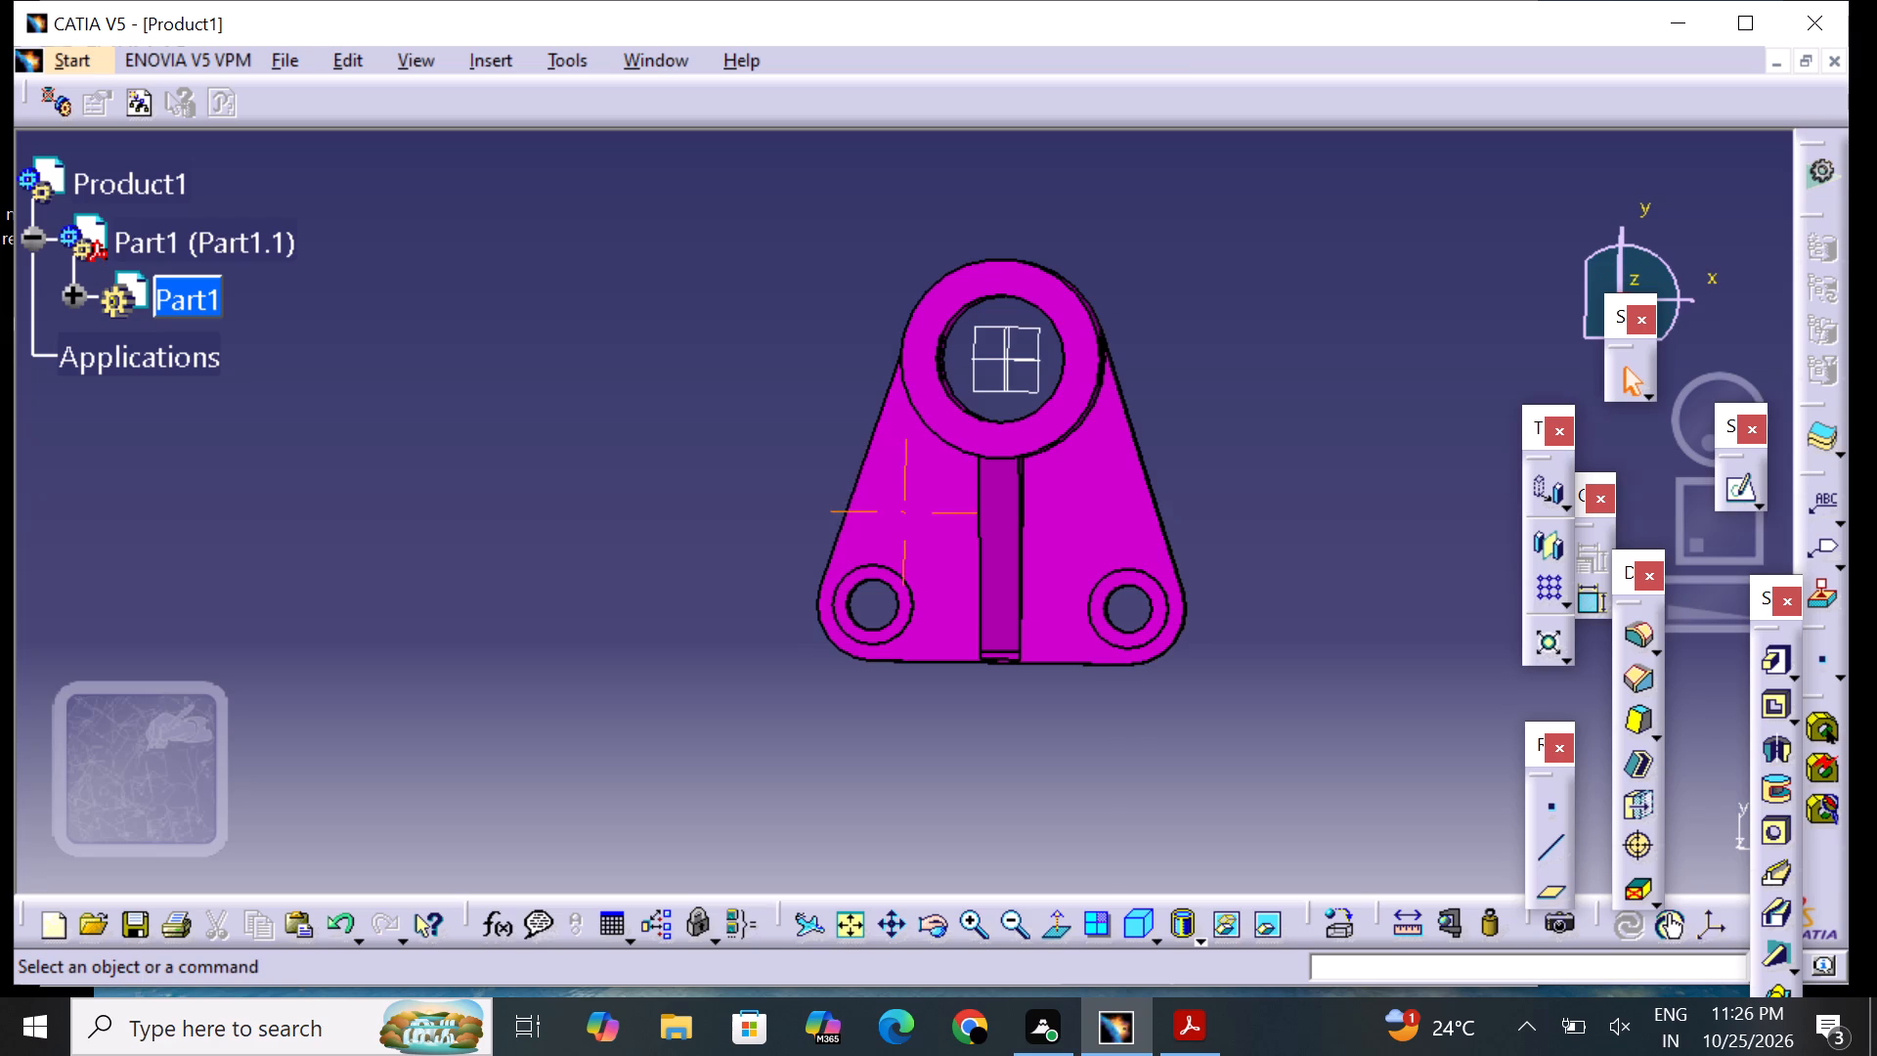
middle_drag(952, 717, 860, 720)
middle_drag(875, 750, 935, 627)
right_drag(878, 750, 930, 619)
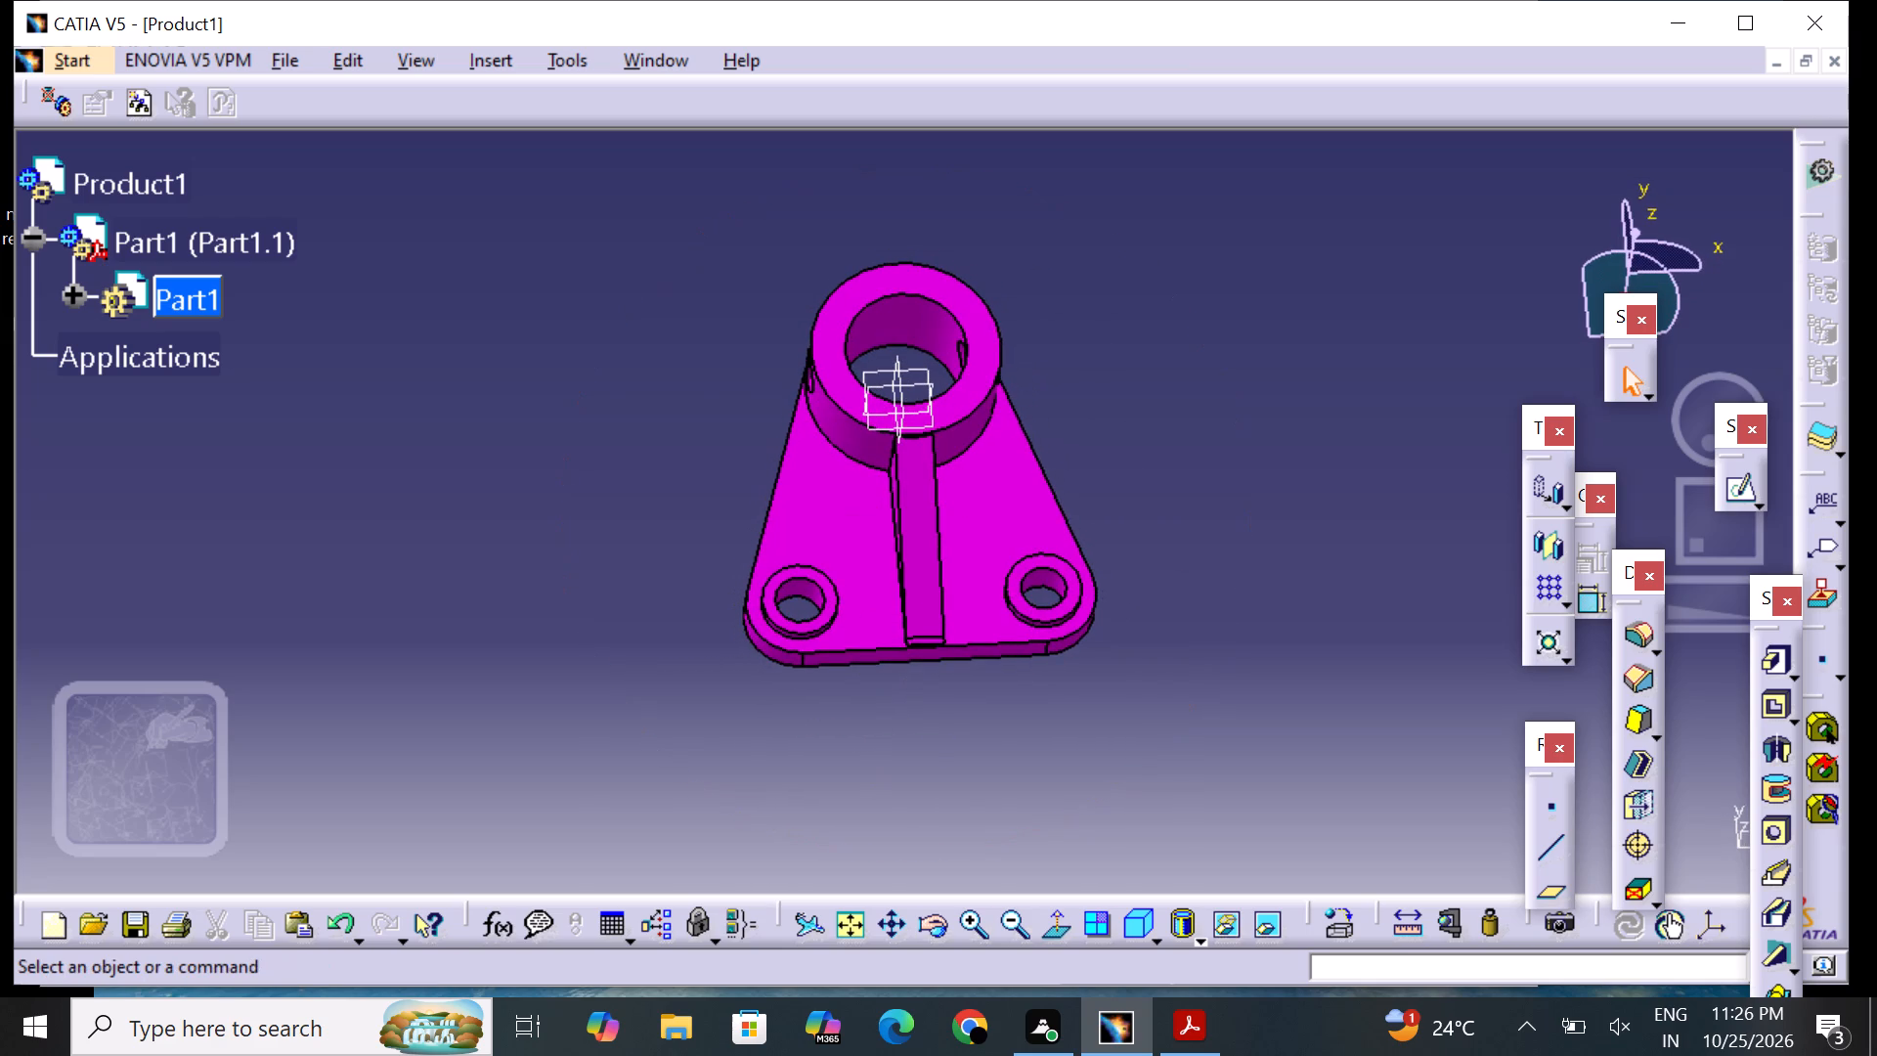
middle_drag(1039, 766, 1002, 732)
right_drag(1041, 766, 996, 724)
right_drag(1075, 721, 1075, 722)
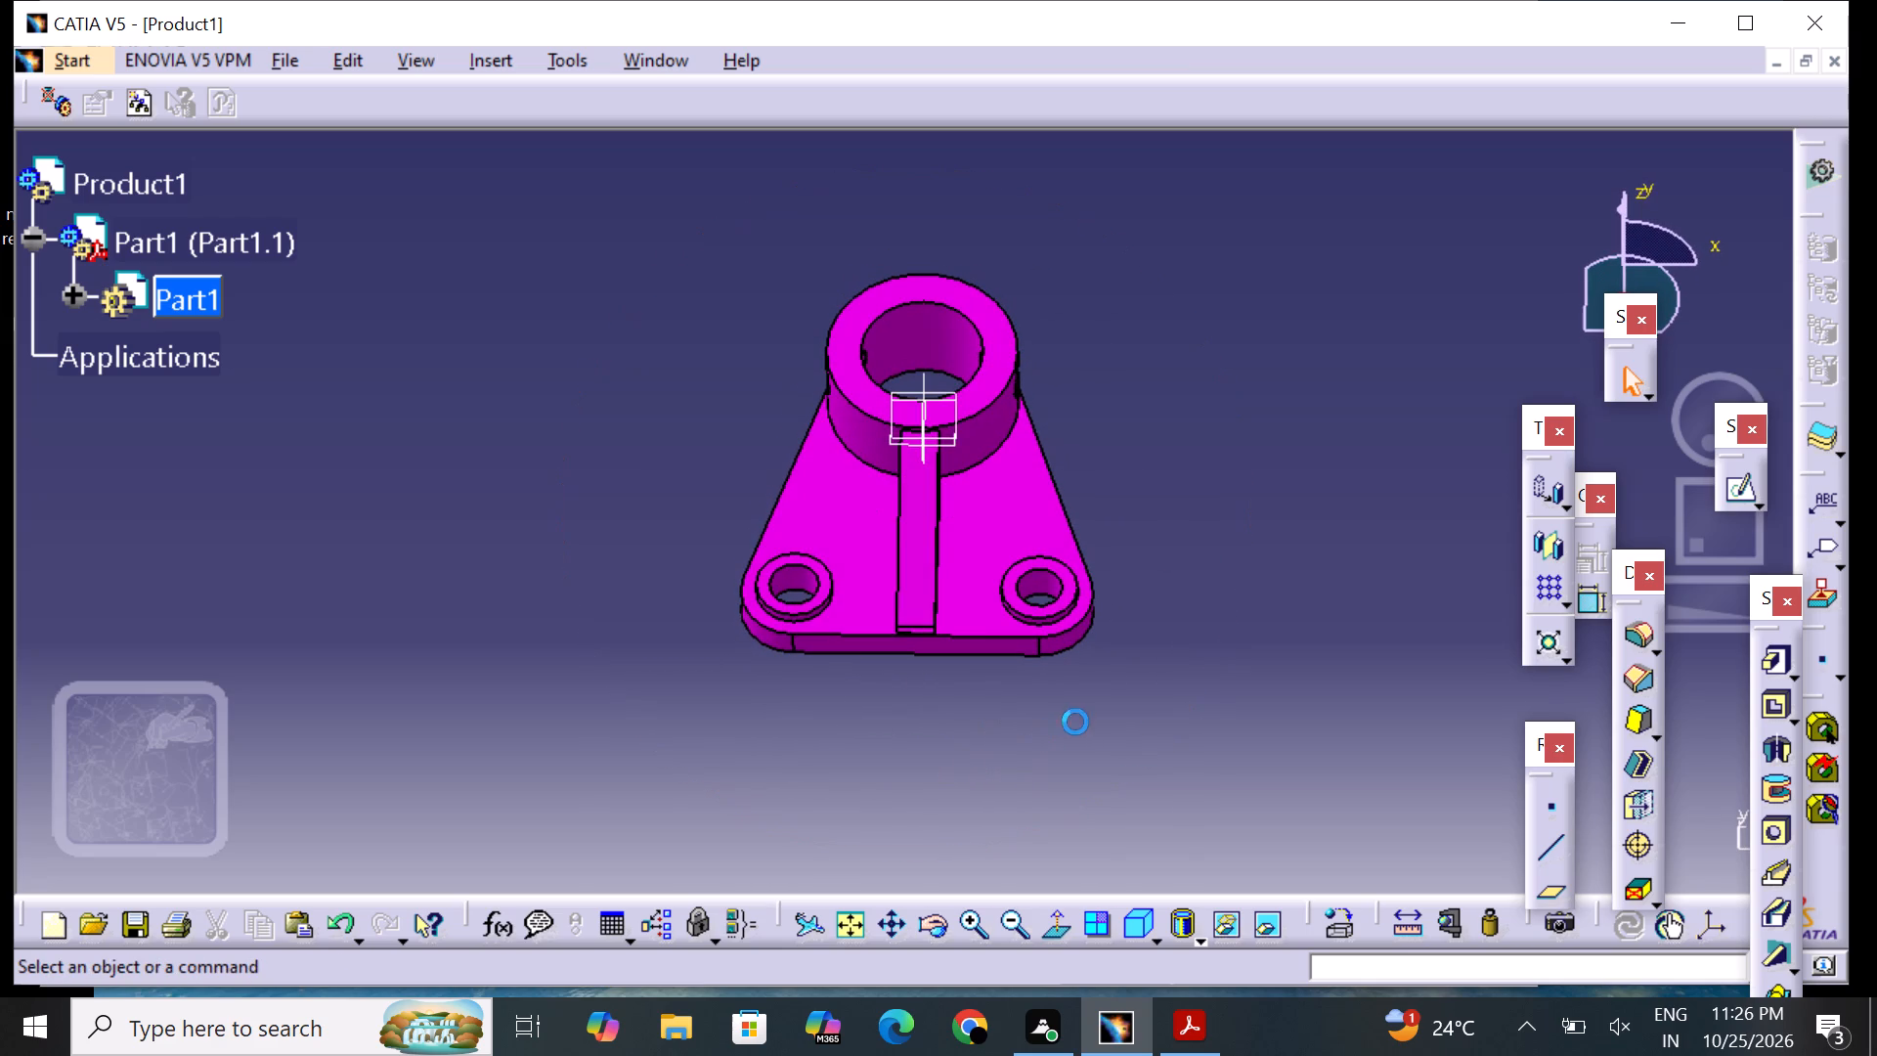
right_drag(1075, 722, 965, 736)
middle_drag(1204, 647, 1103, 682)
right_drag(1204, 647, 1103, 682)
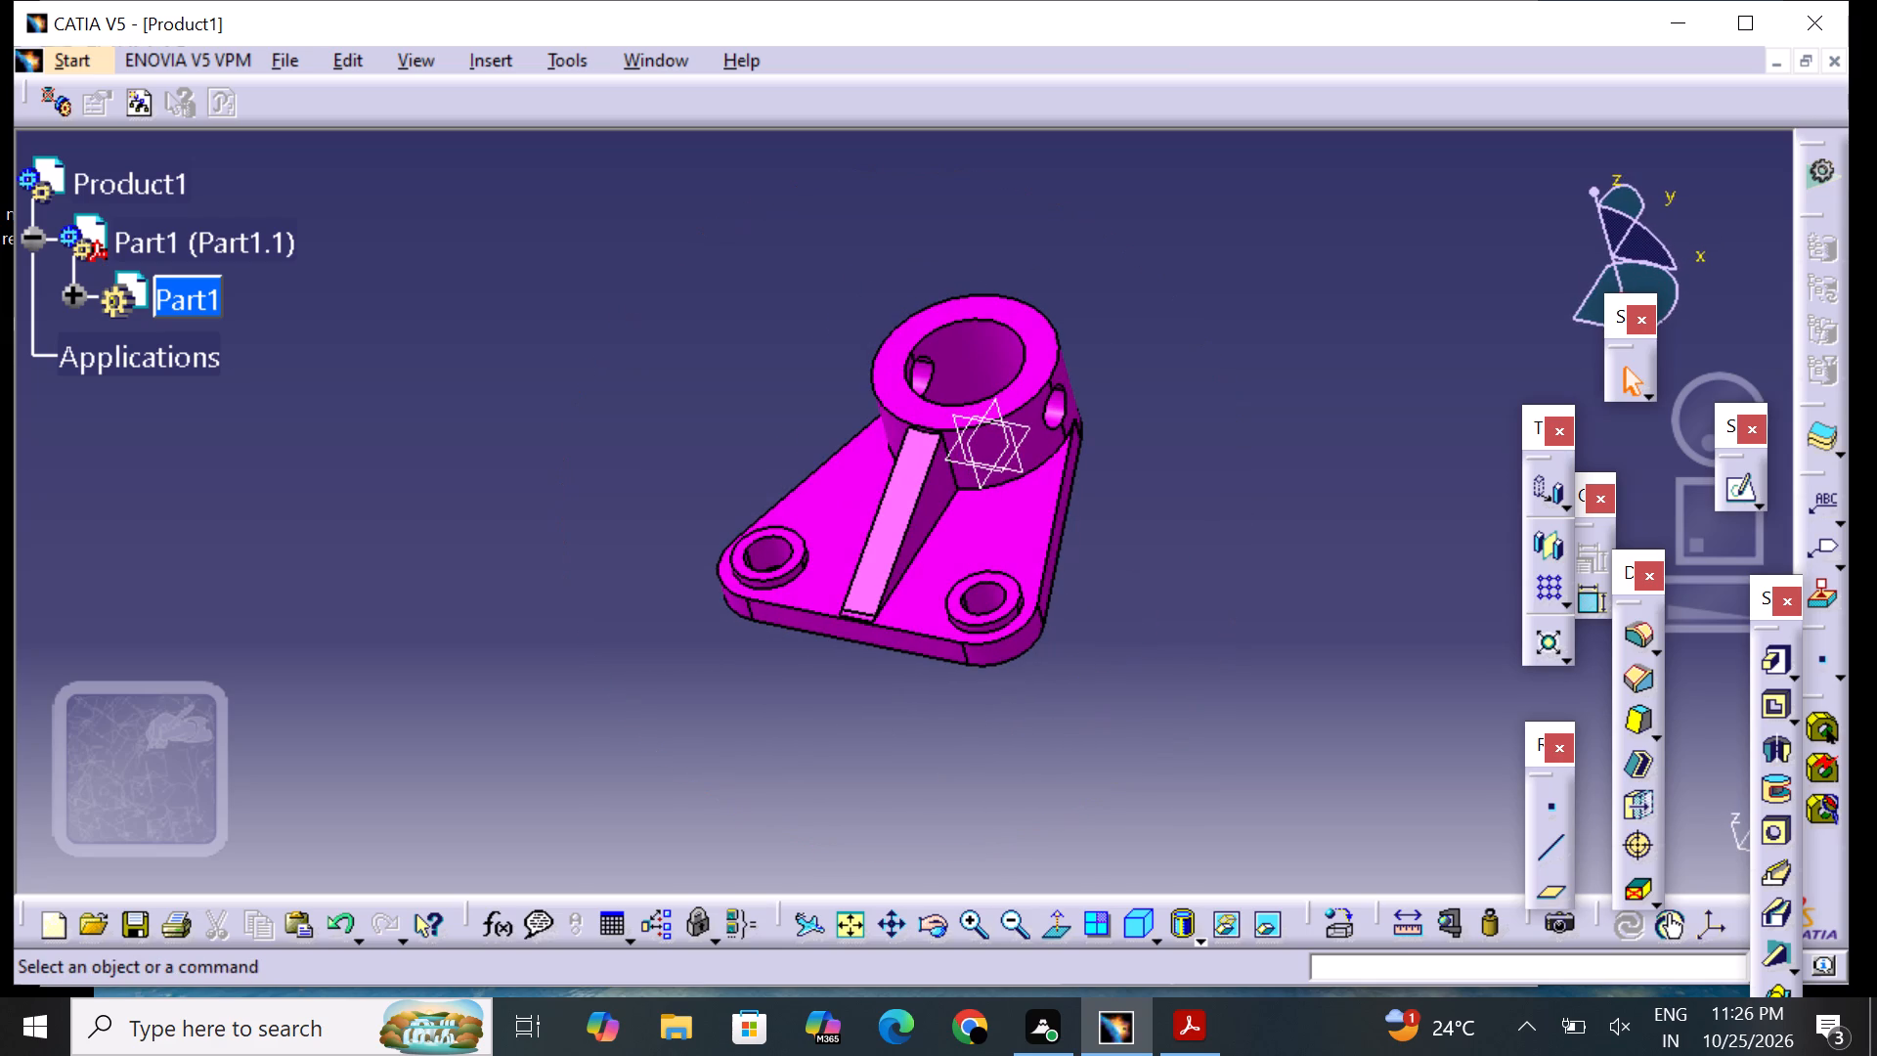
middle_drag(1115, 641, 1057, 678)
right_drag(1115, 641, 1057, 678)
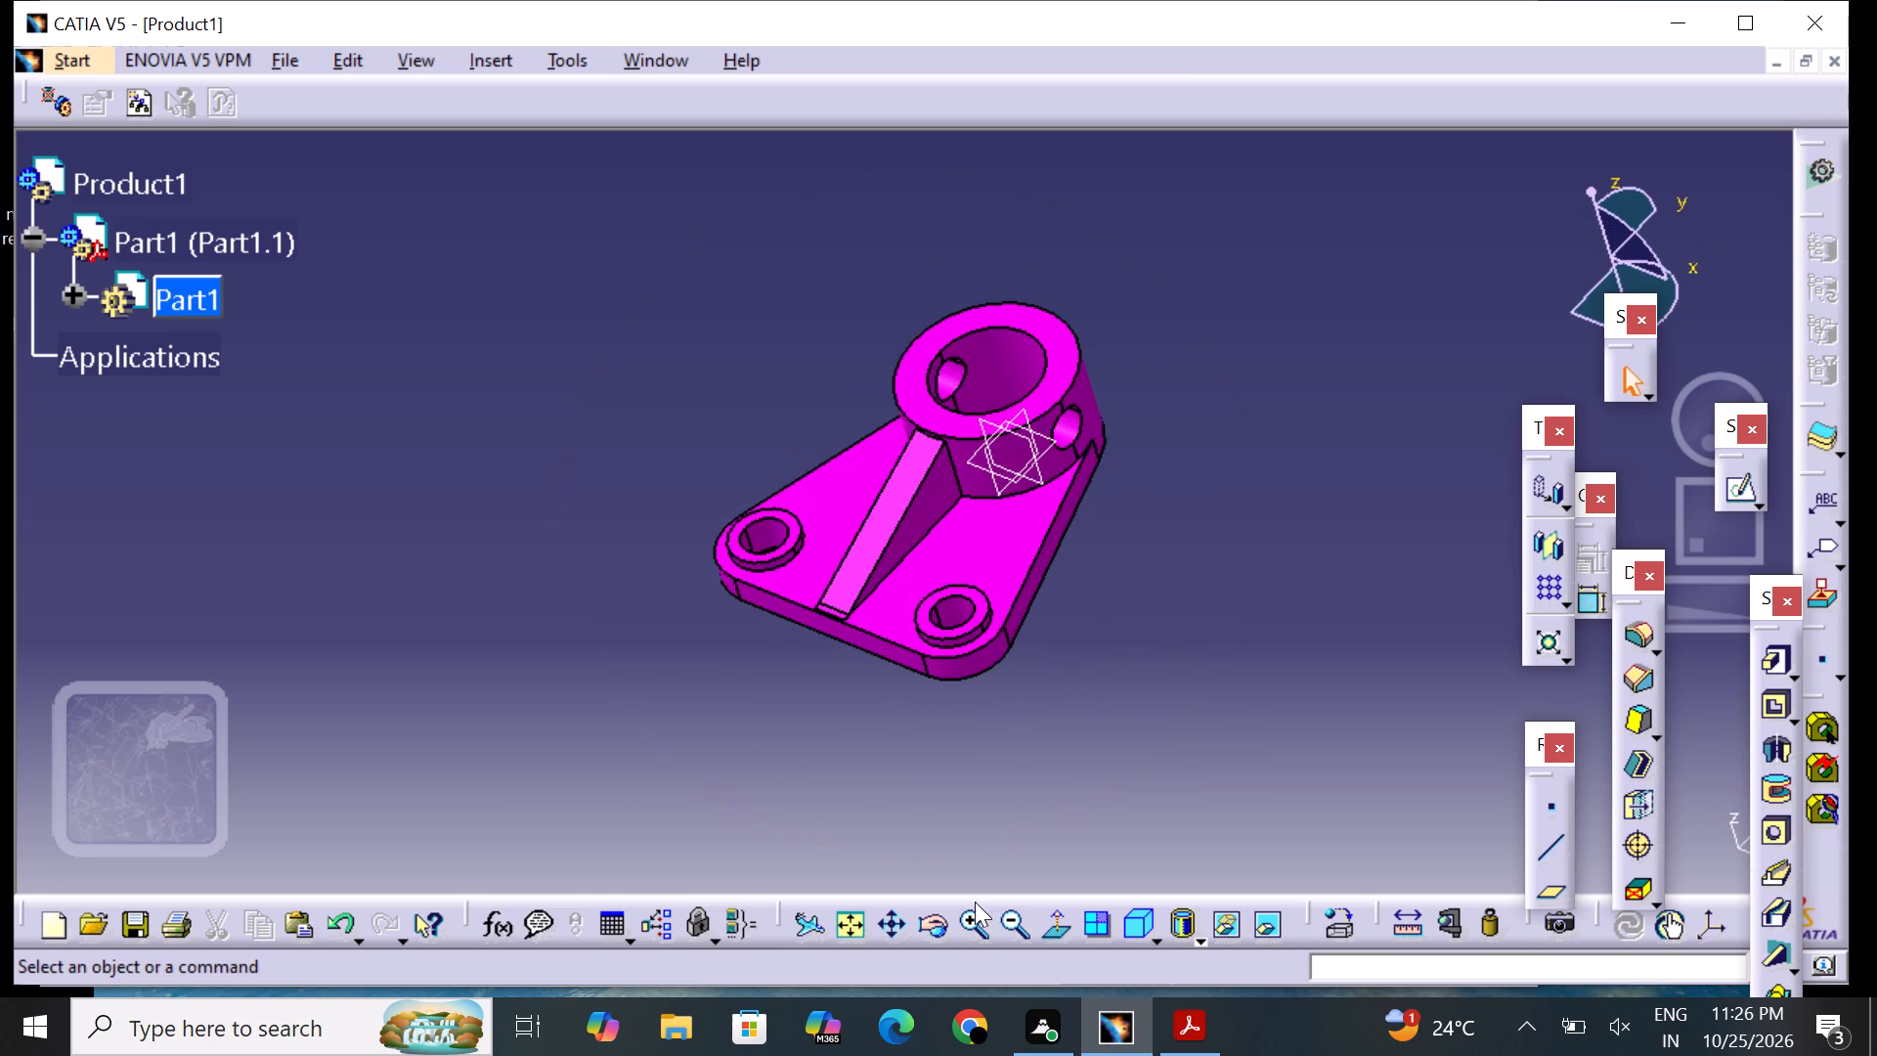
click(970, 910)
middle_drag(1125, 650, 1094, 691)
right_drag(1125, 650, 1081, 708)
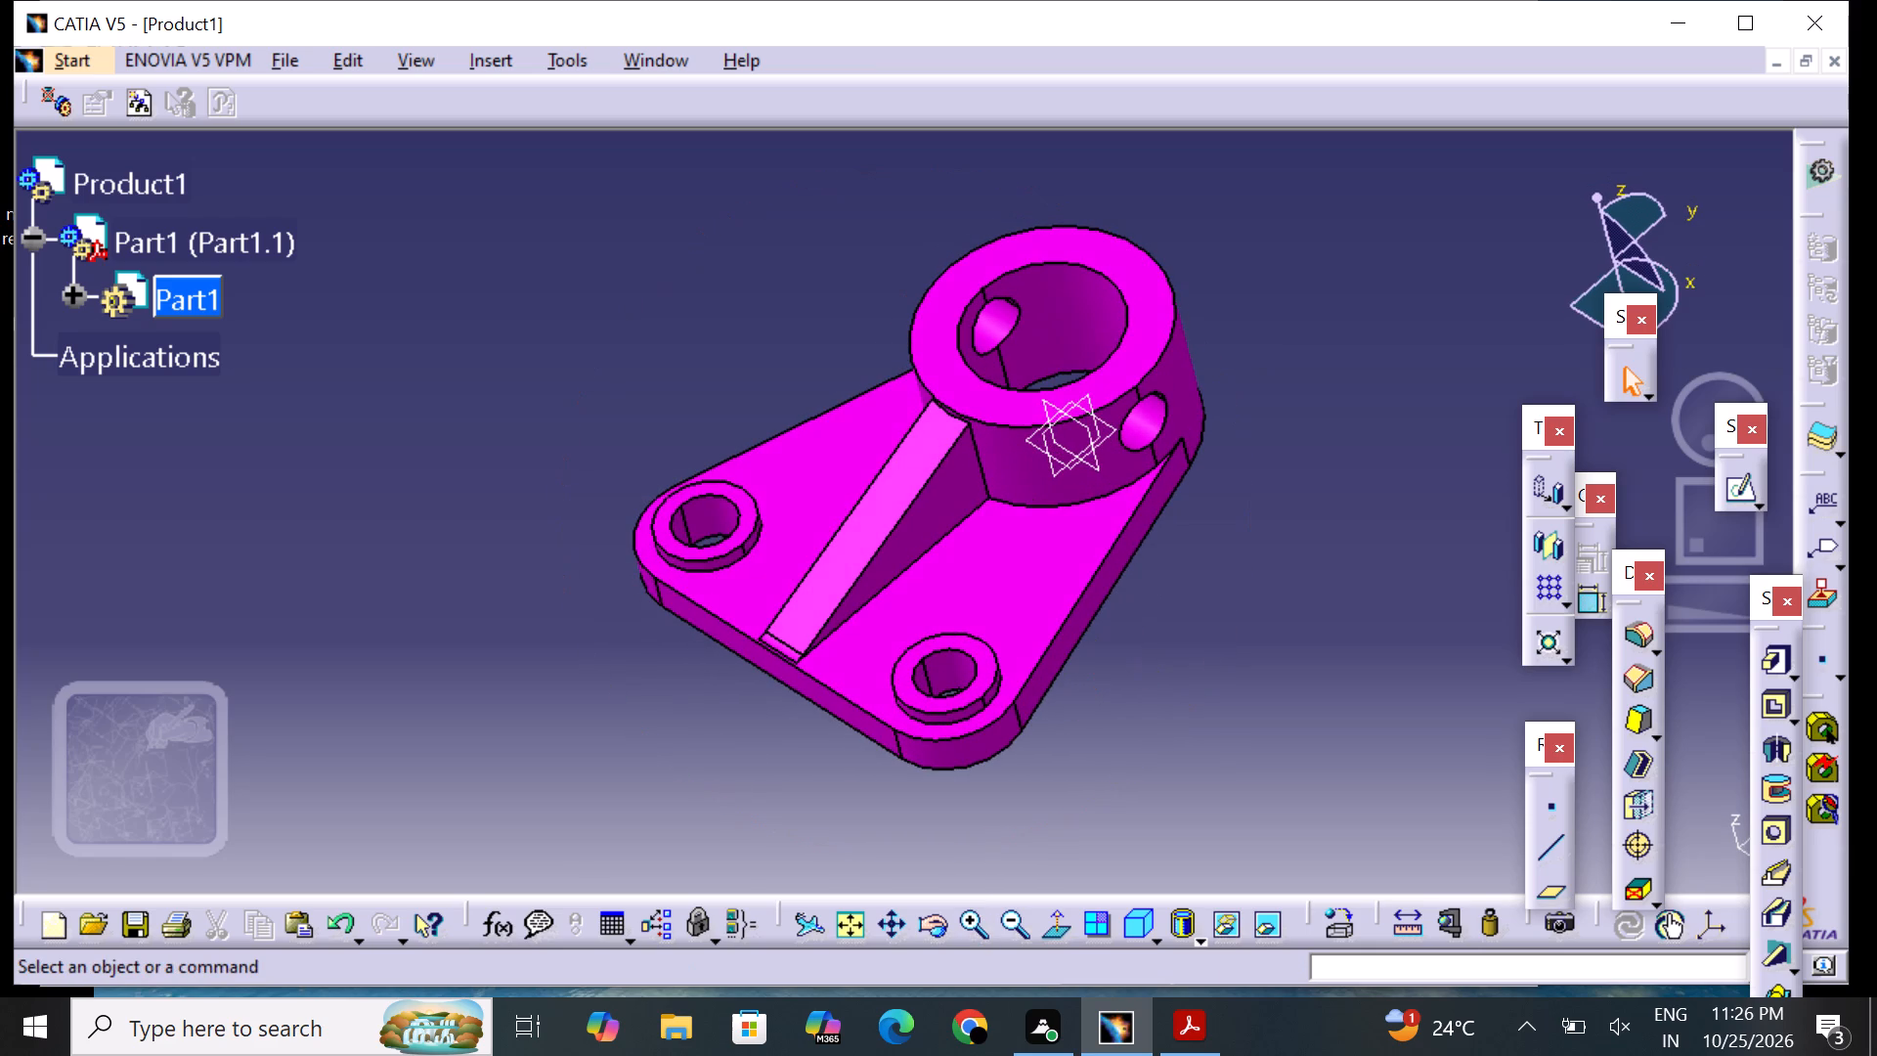
right_drag(1081, 708, 1081, 712)
middle_drag(714, 706, 720, 673)
right_drag(714, 700, 720, 673)
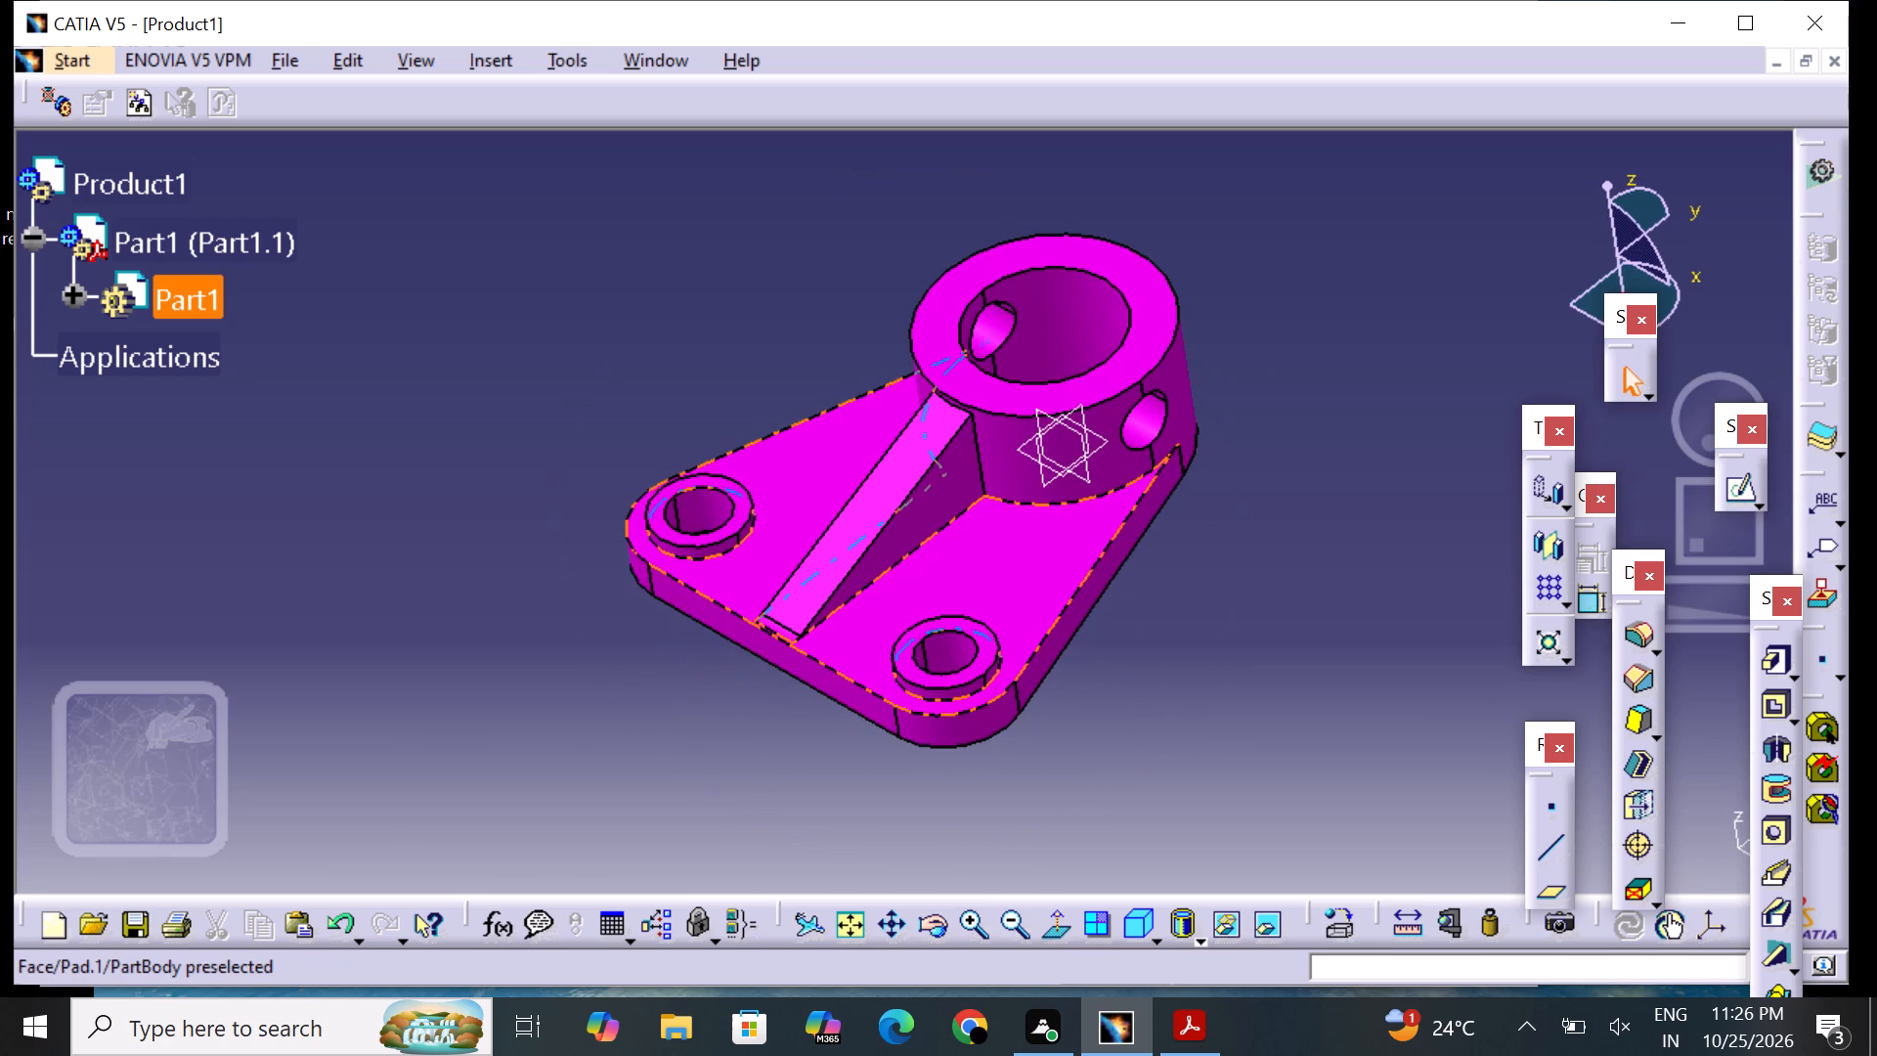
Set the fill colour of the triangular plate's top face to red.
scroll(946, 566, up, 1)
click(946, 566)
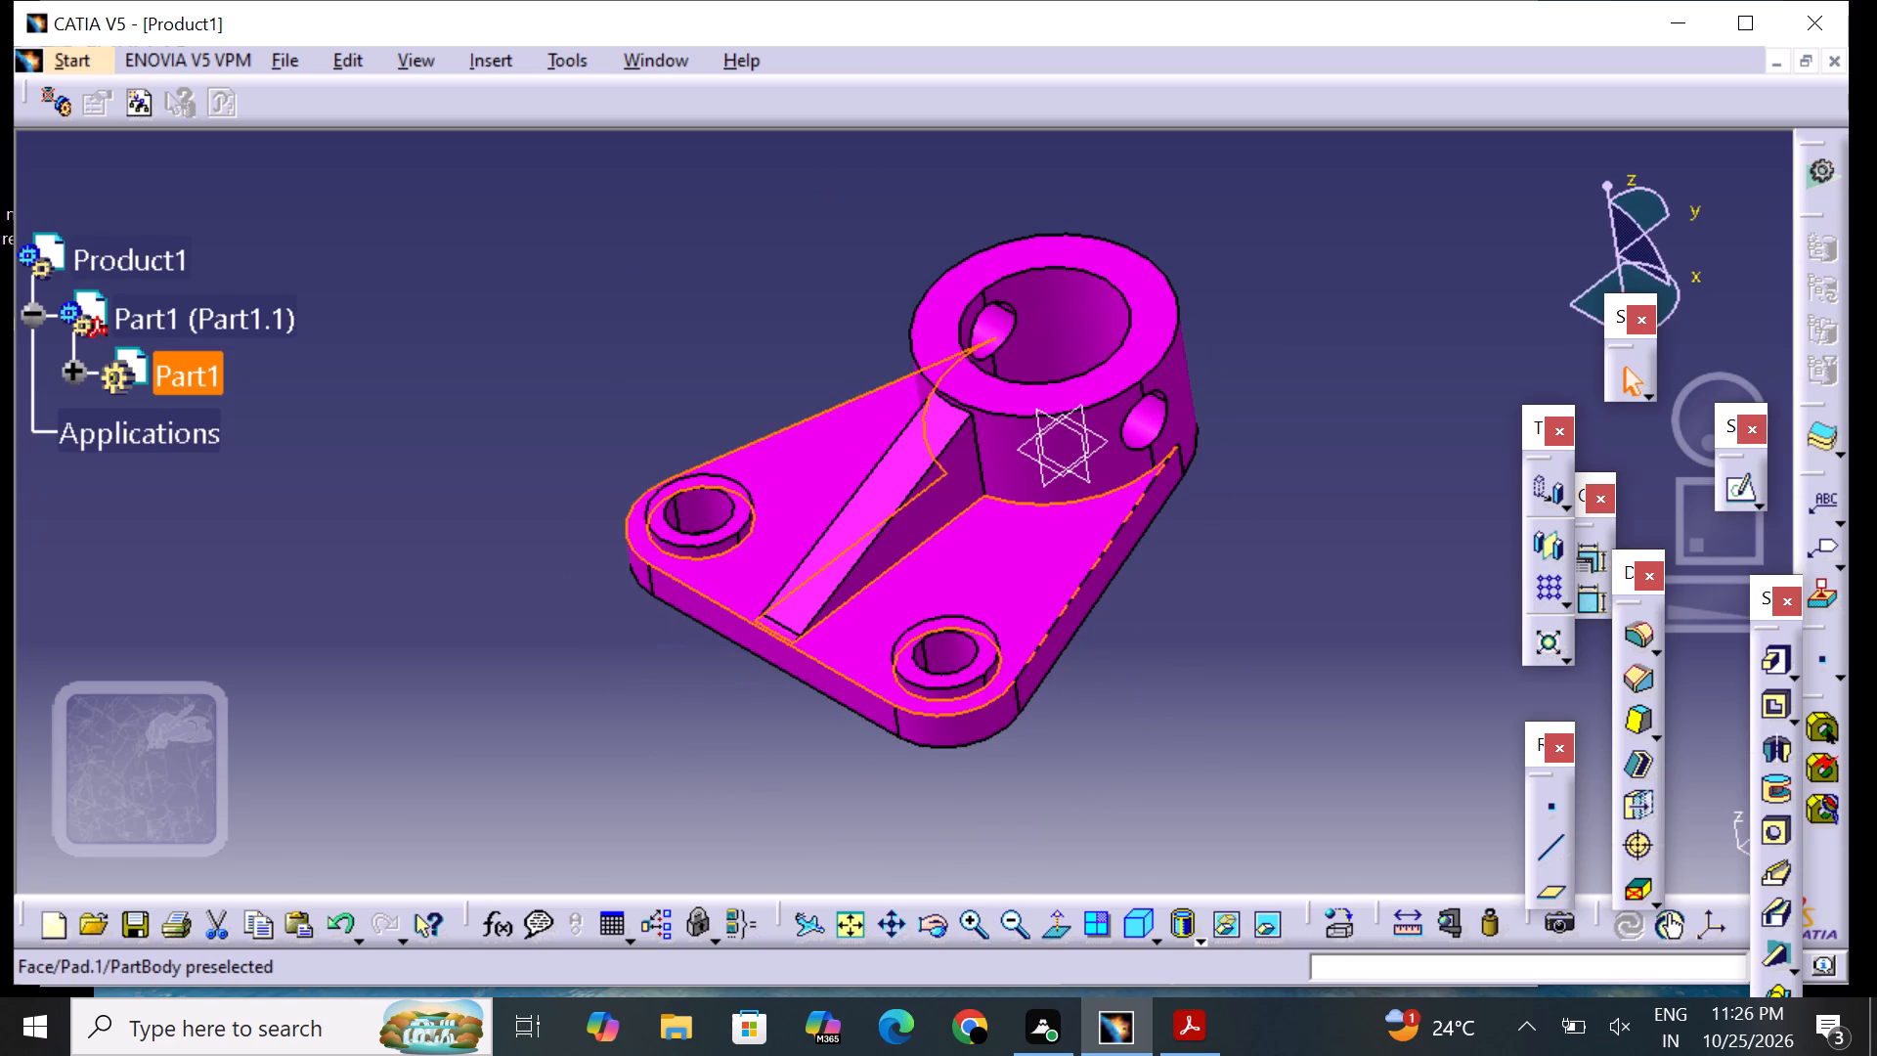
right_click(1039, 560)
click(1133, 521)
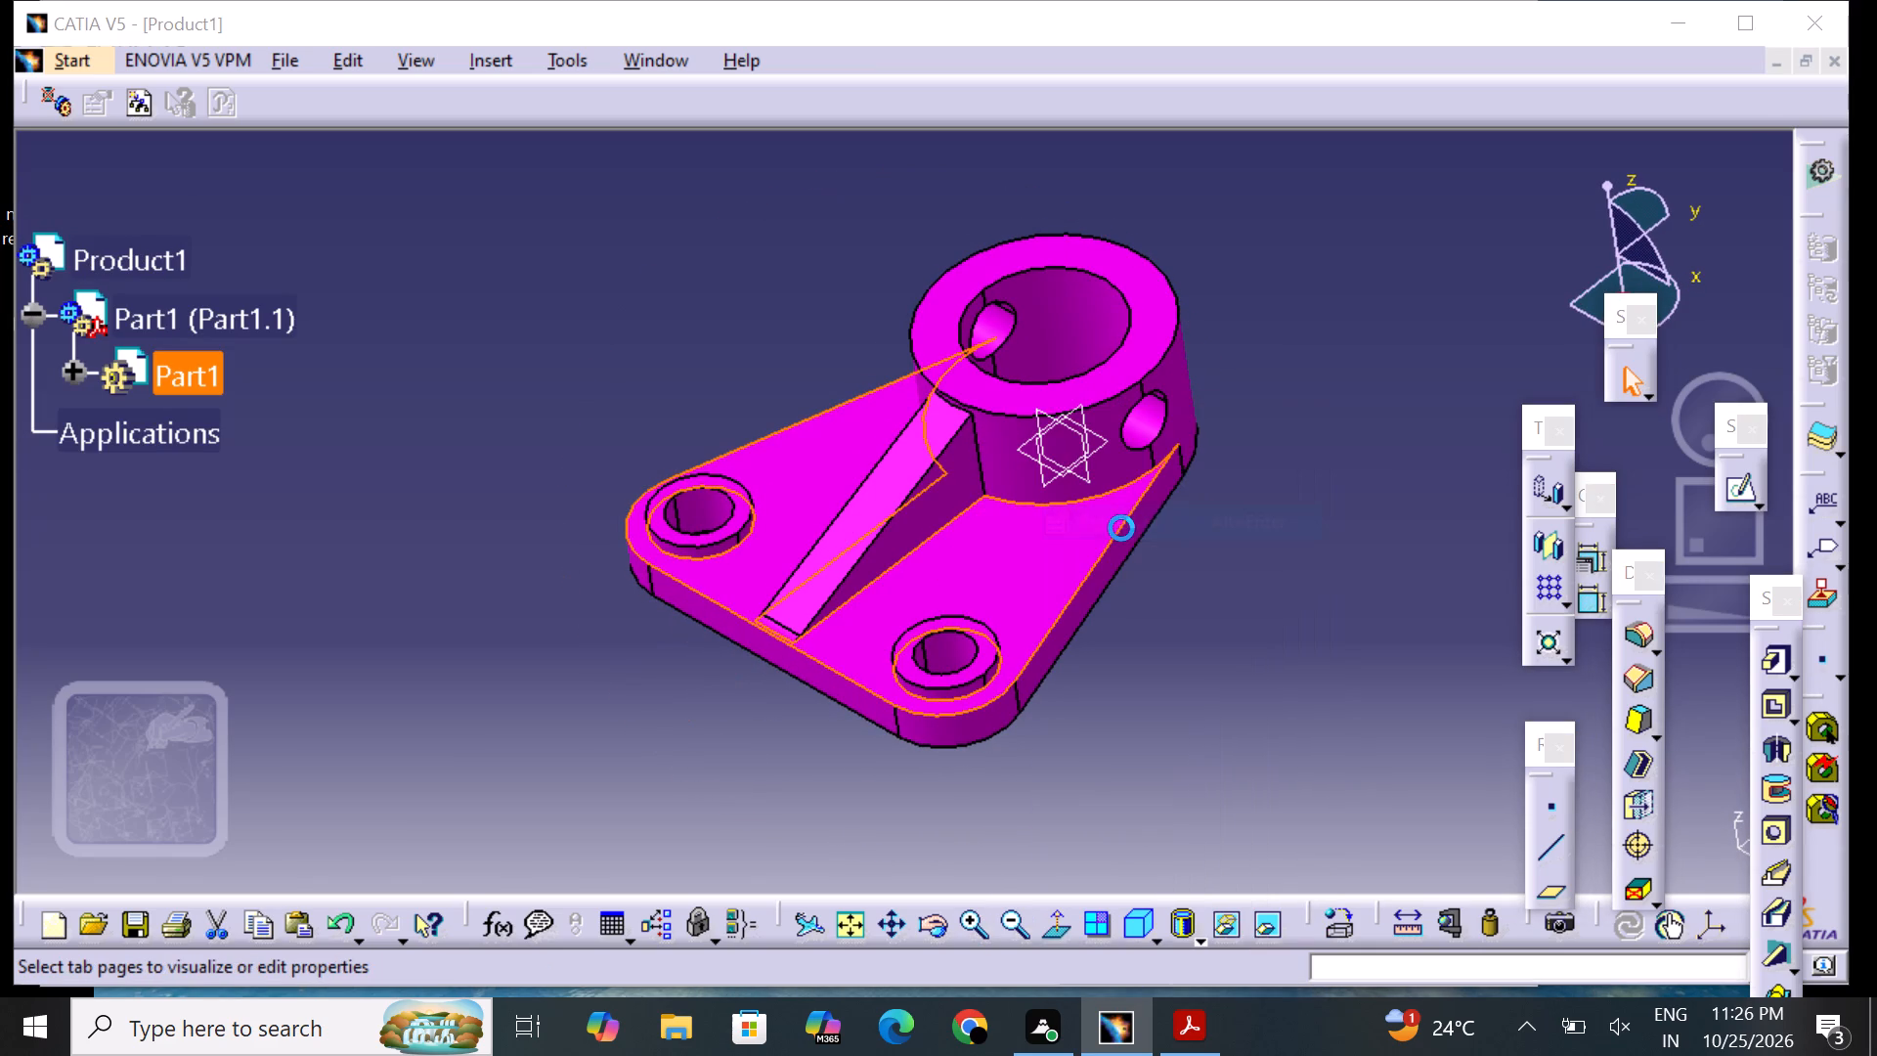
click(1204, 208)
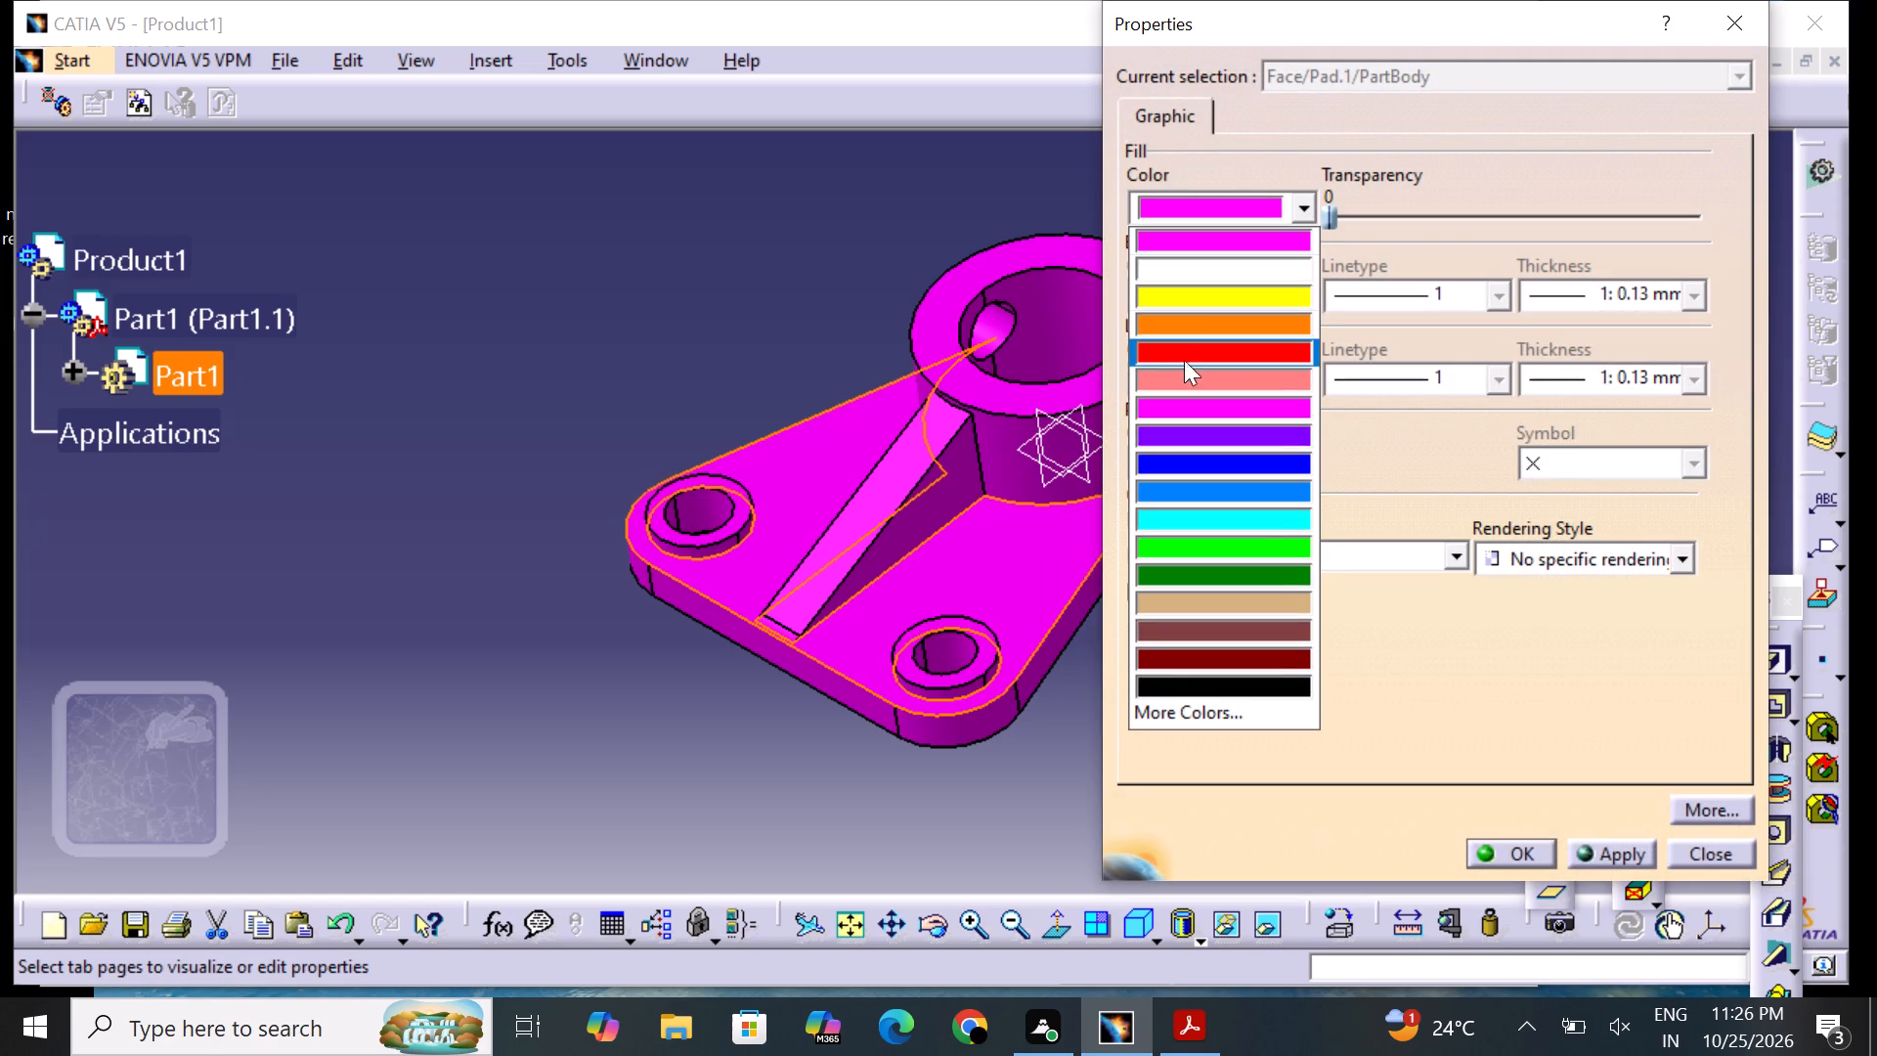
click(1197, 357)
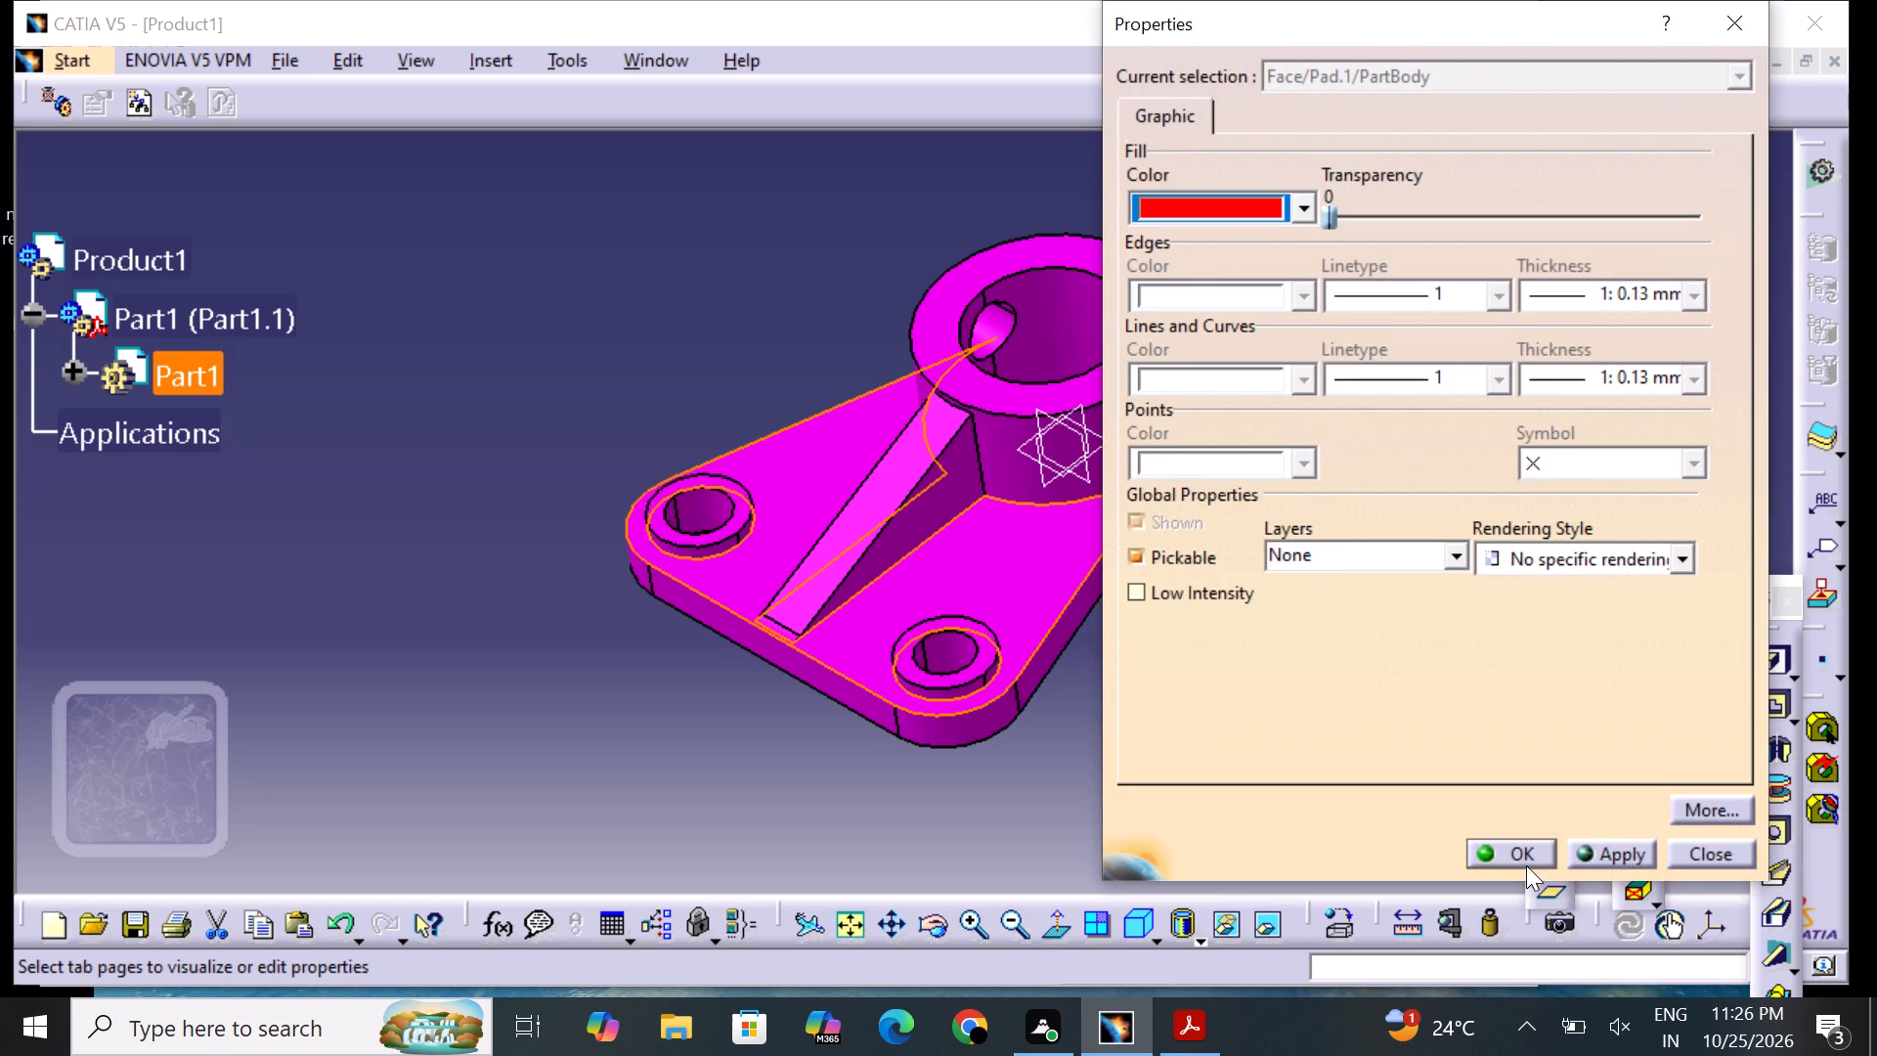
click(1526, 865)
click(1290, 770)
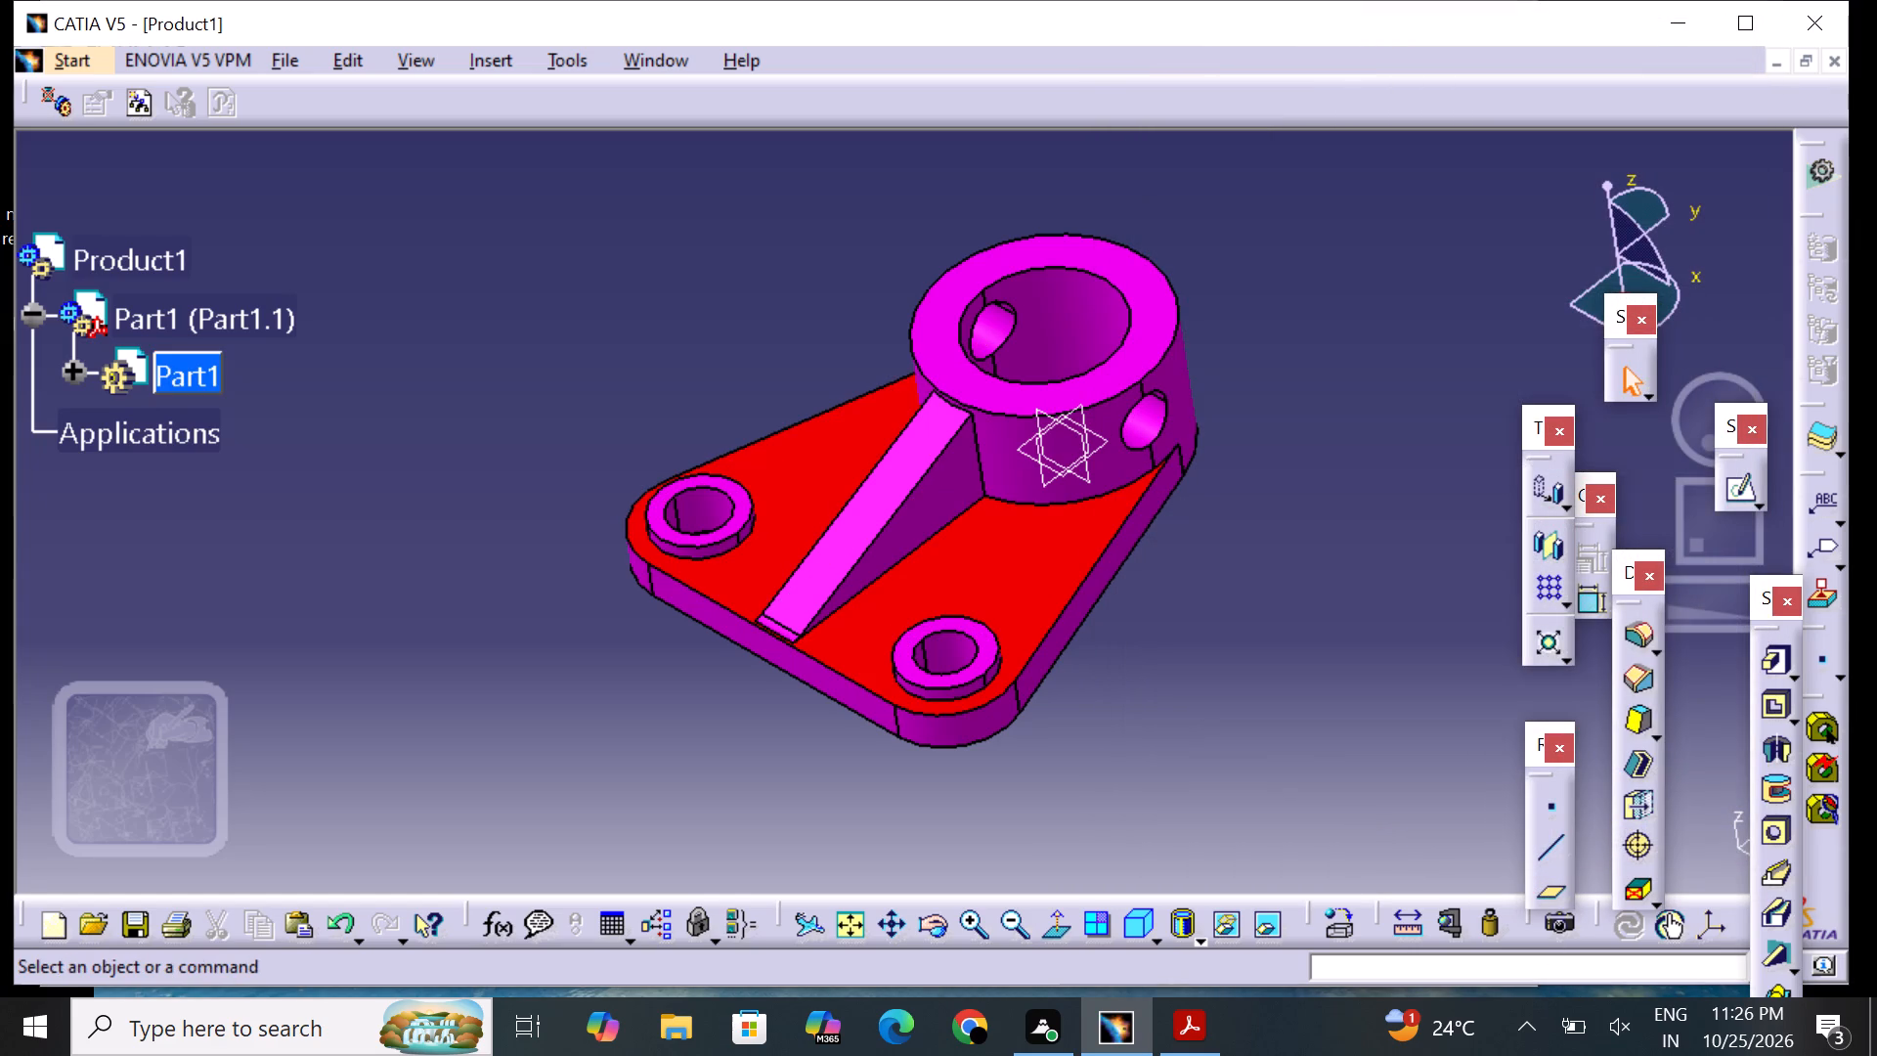
Set the fill colour of the triangular plate's top face to cyan.
click(1043, 570)
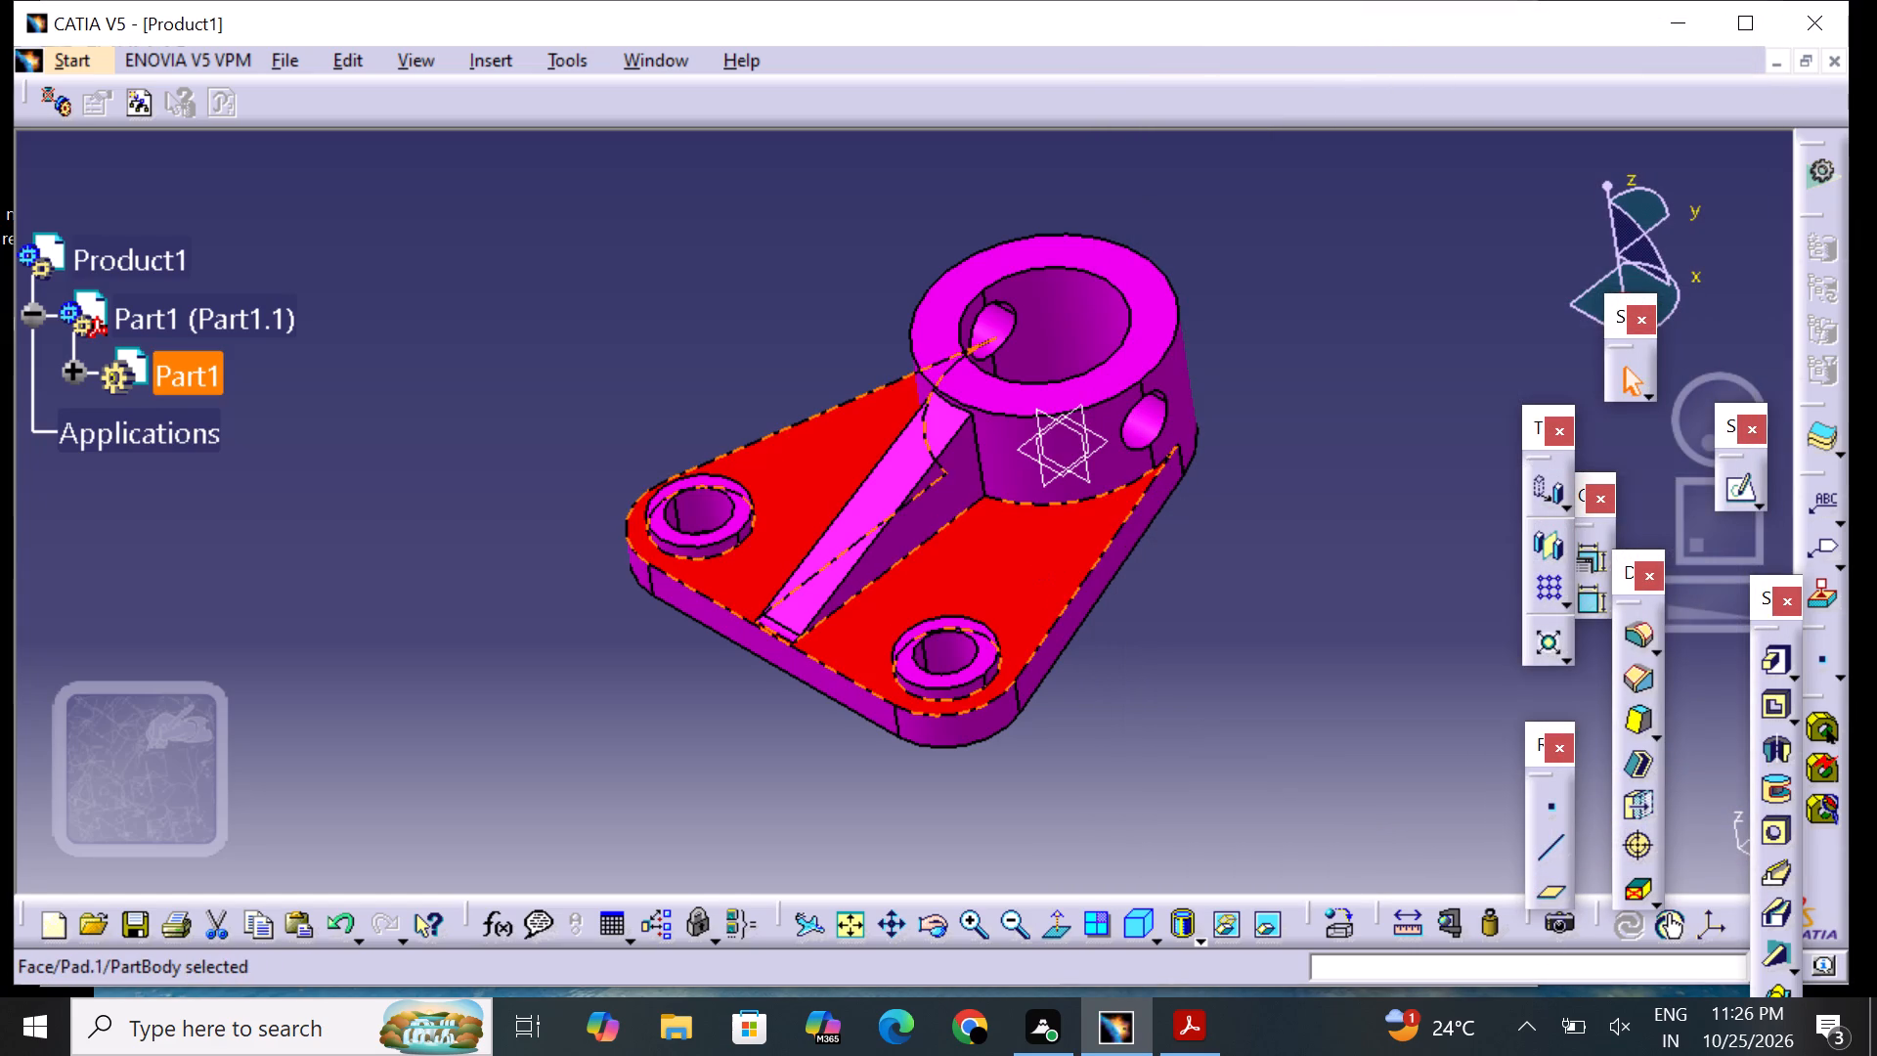
click(1043, 570)
right_click(1042, 571)
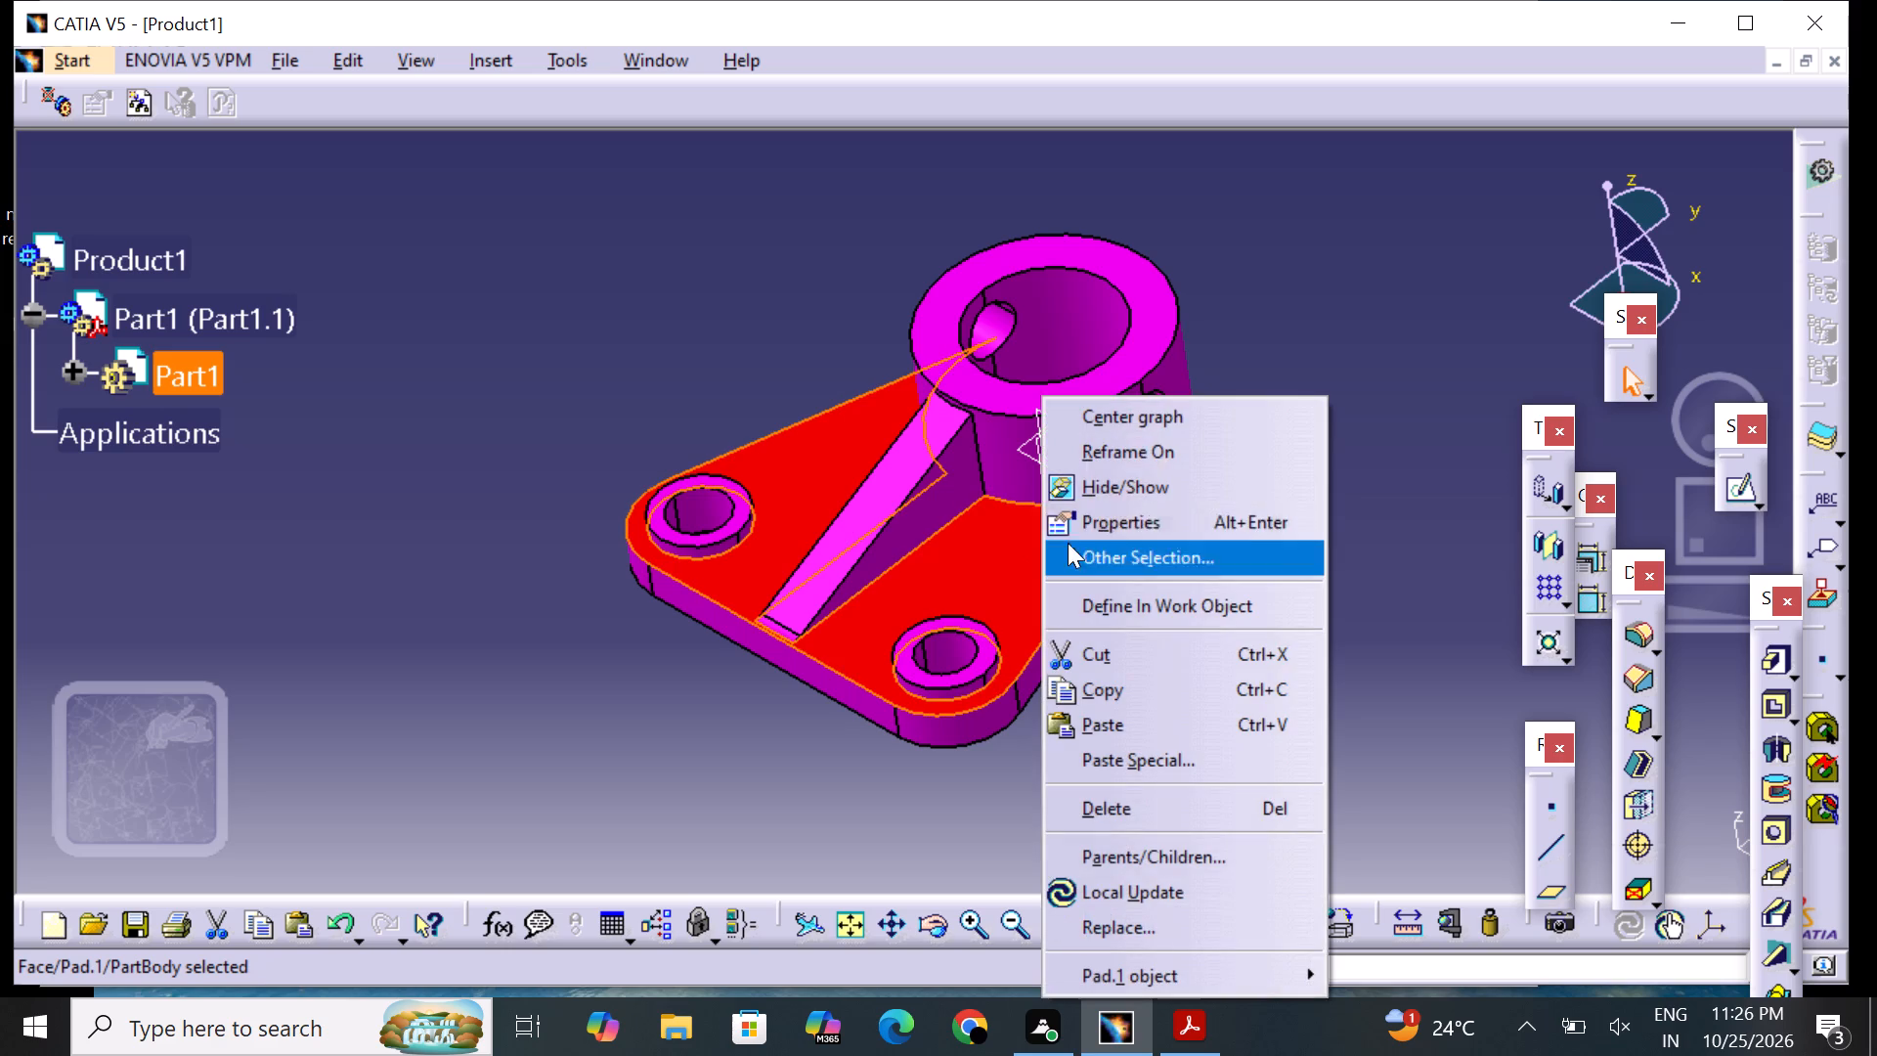
click(1093, 511)
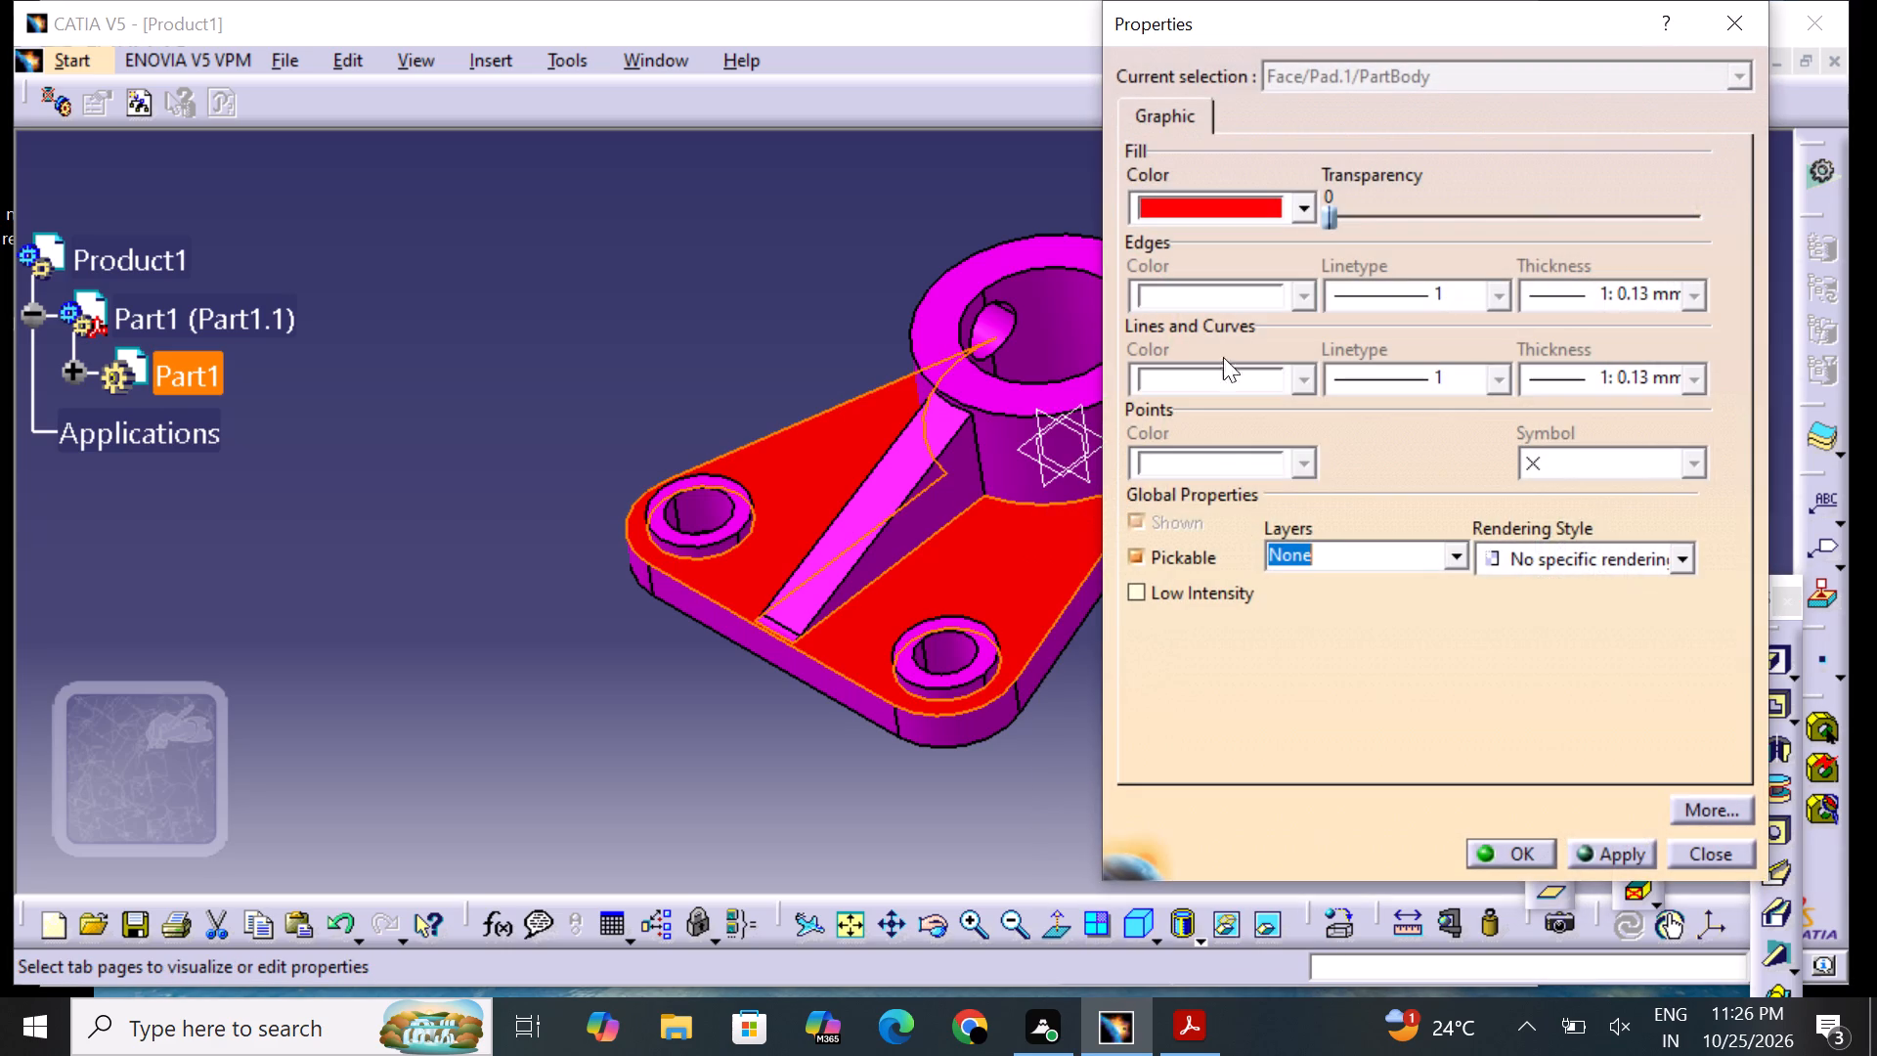
click(1228, 210)
click(1244, 516)
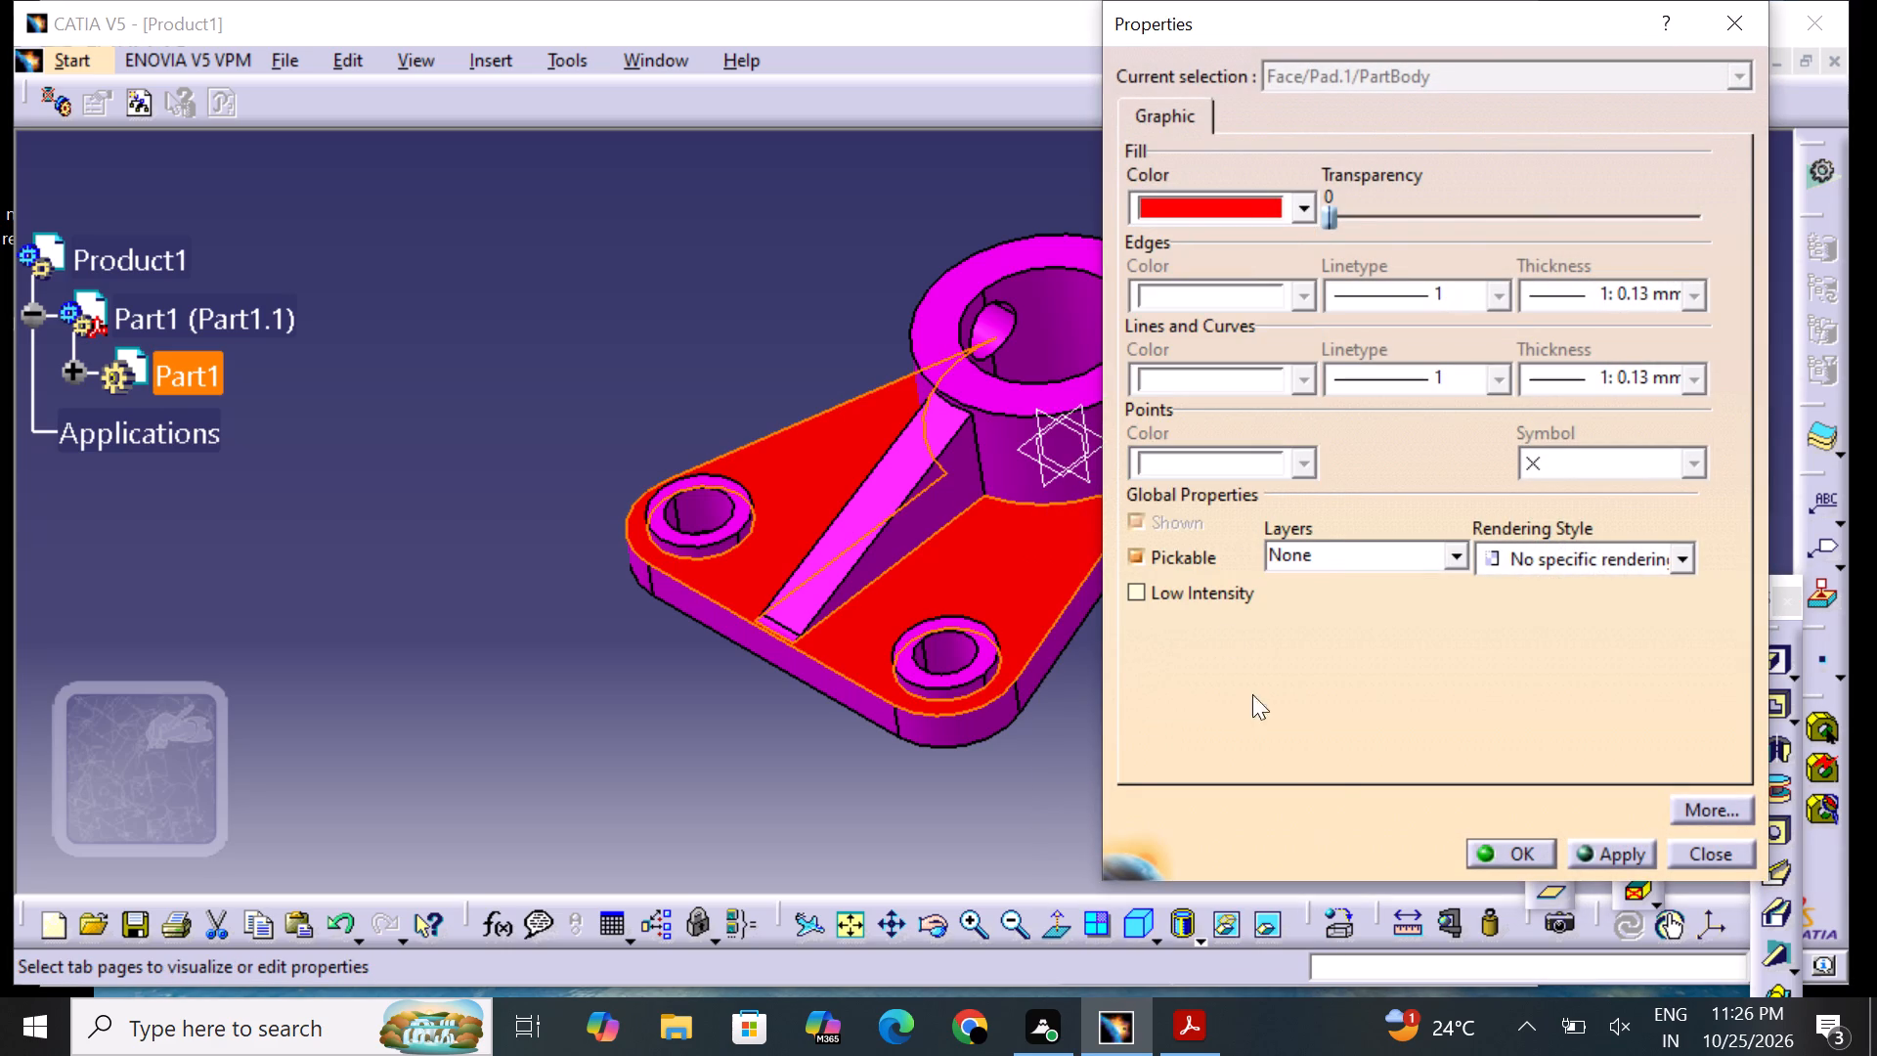
click(1528, 851)
click(1228, 663)
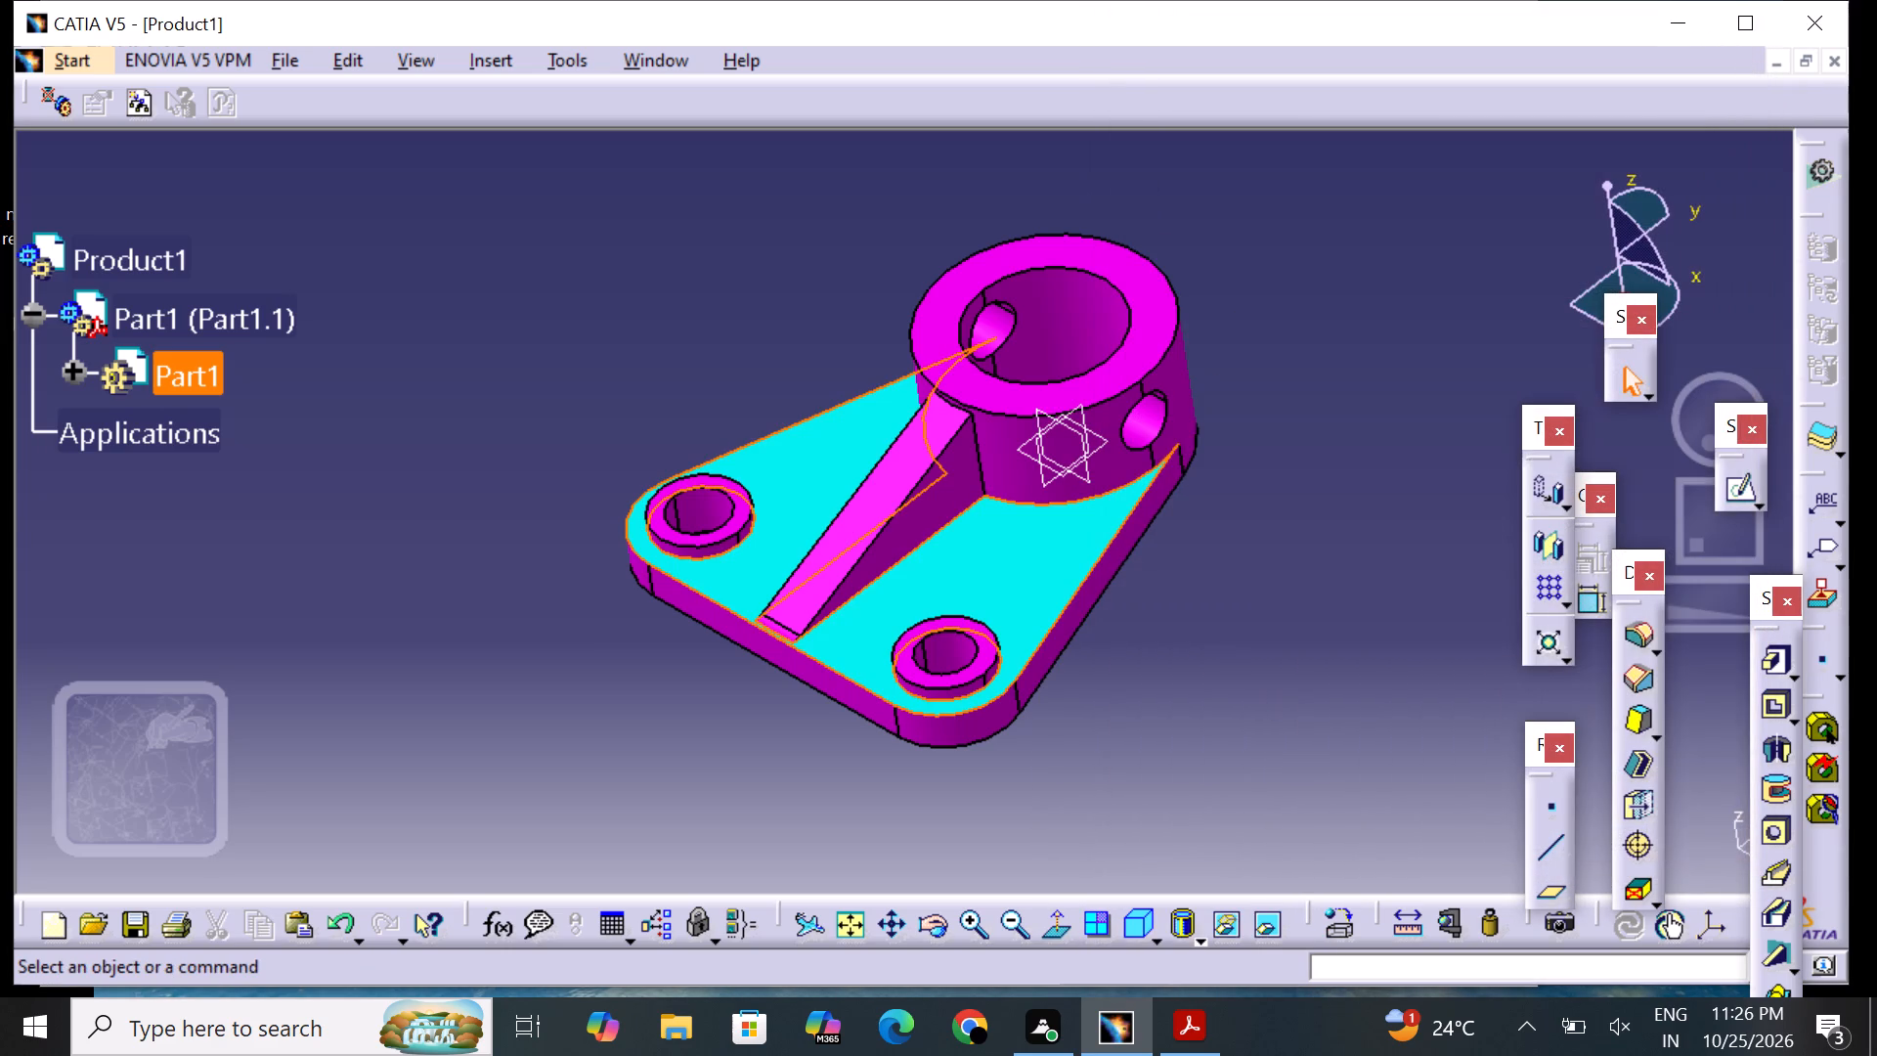
Set the fill colour of the stiffener's sloping top face to the lighter blue.
middle_drag(1287, 500, 1296, 422)
right_drag(1288, 500, 1296, 422)
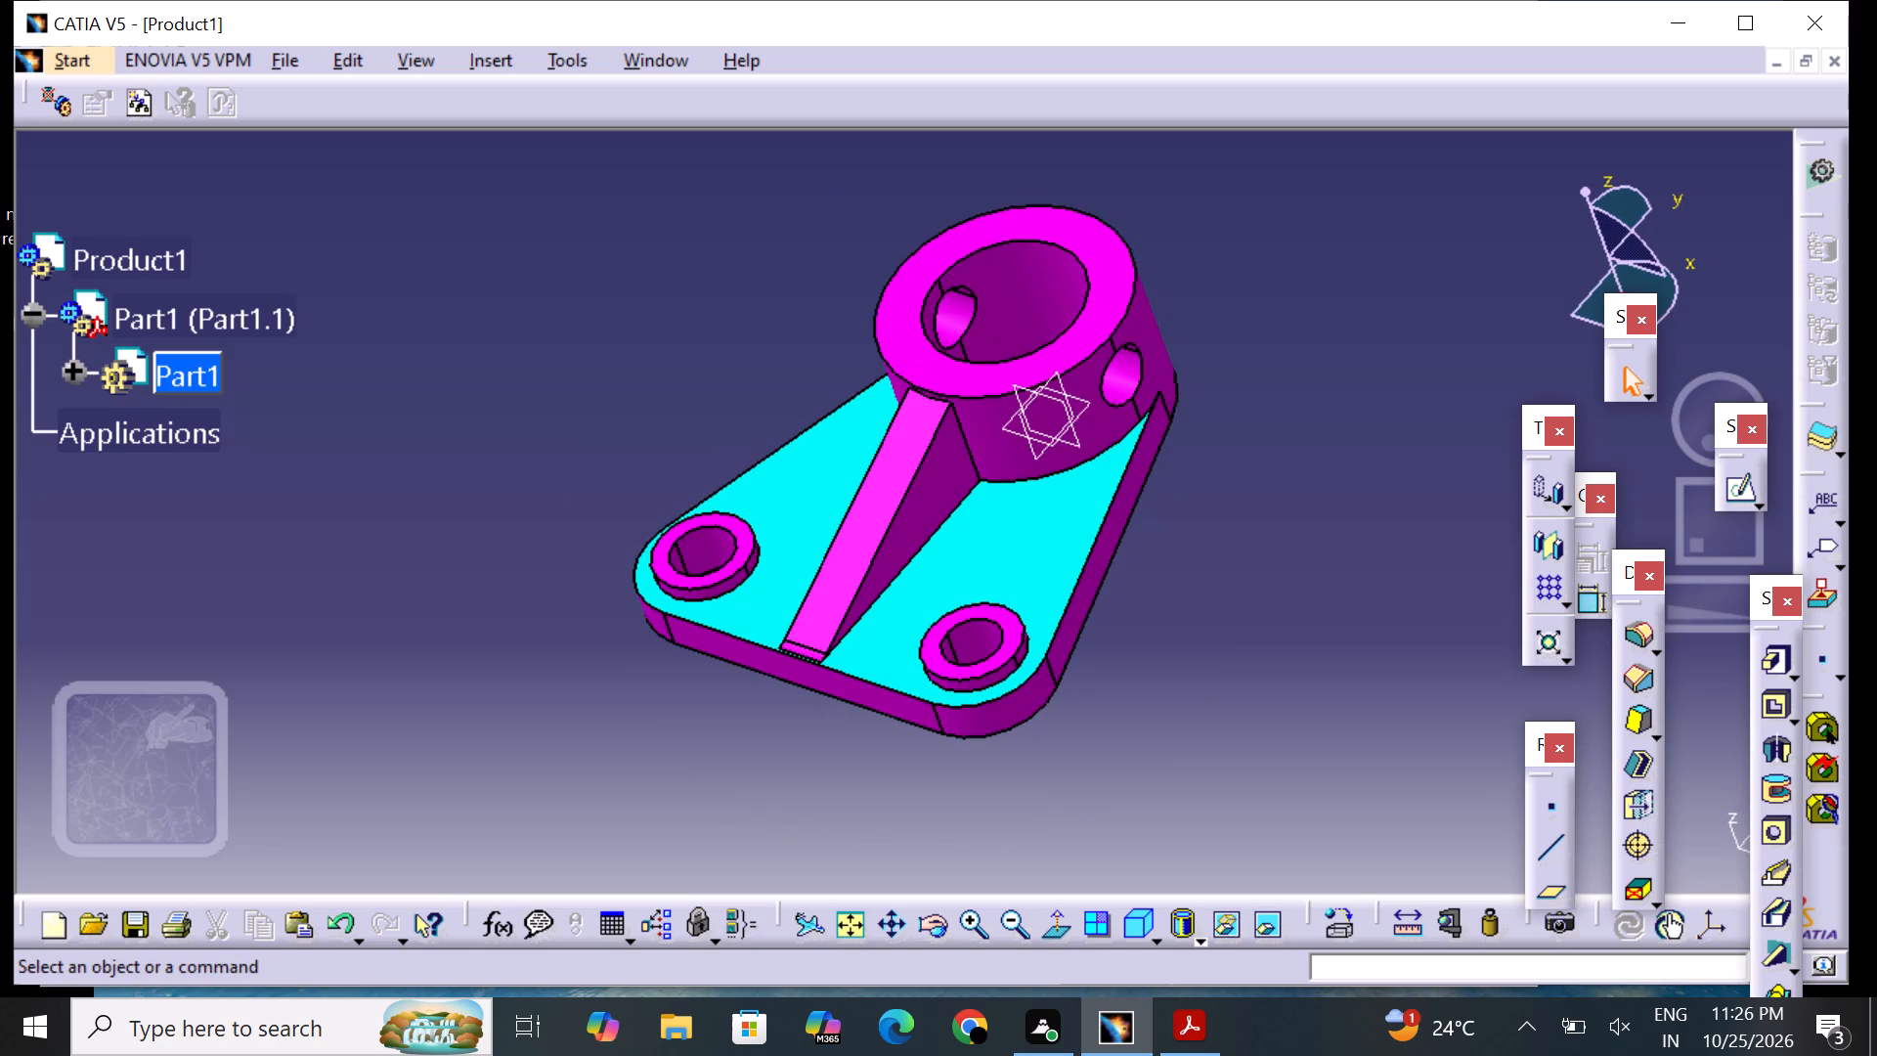
middle_drag(714, 452, 766, 398)
right_drag(714, 452, 766, 398)
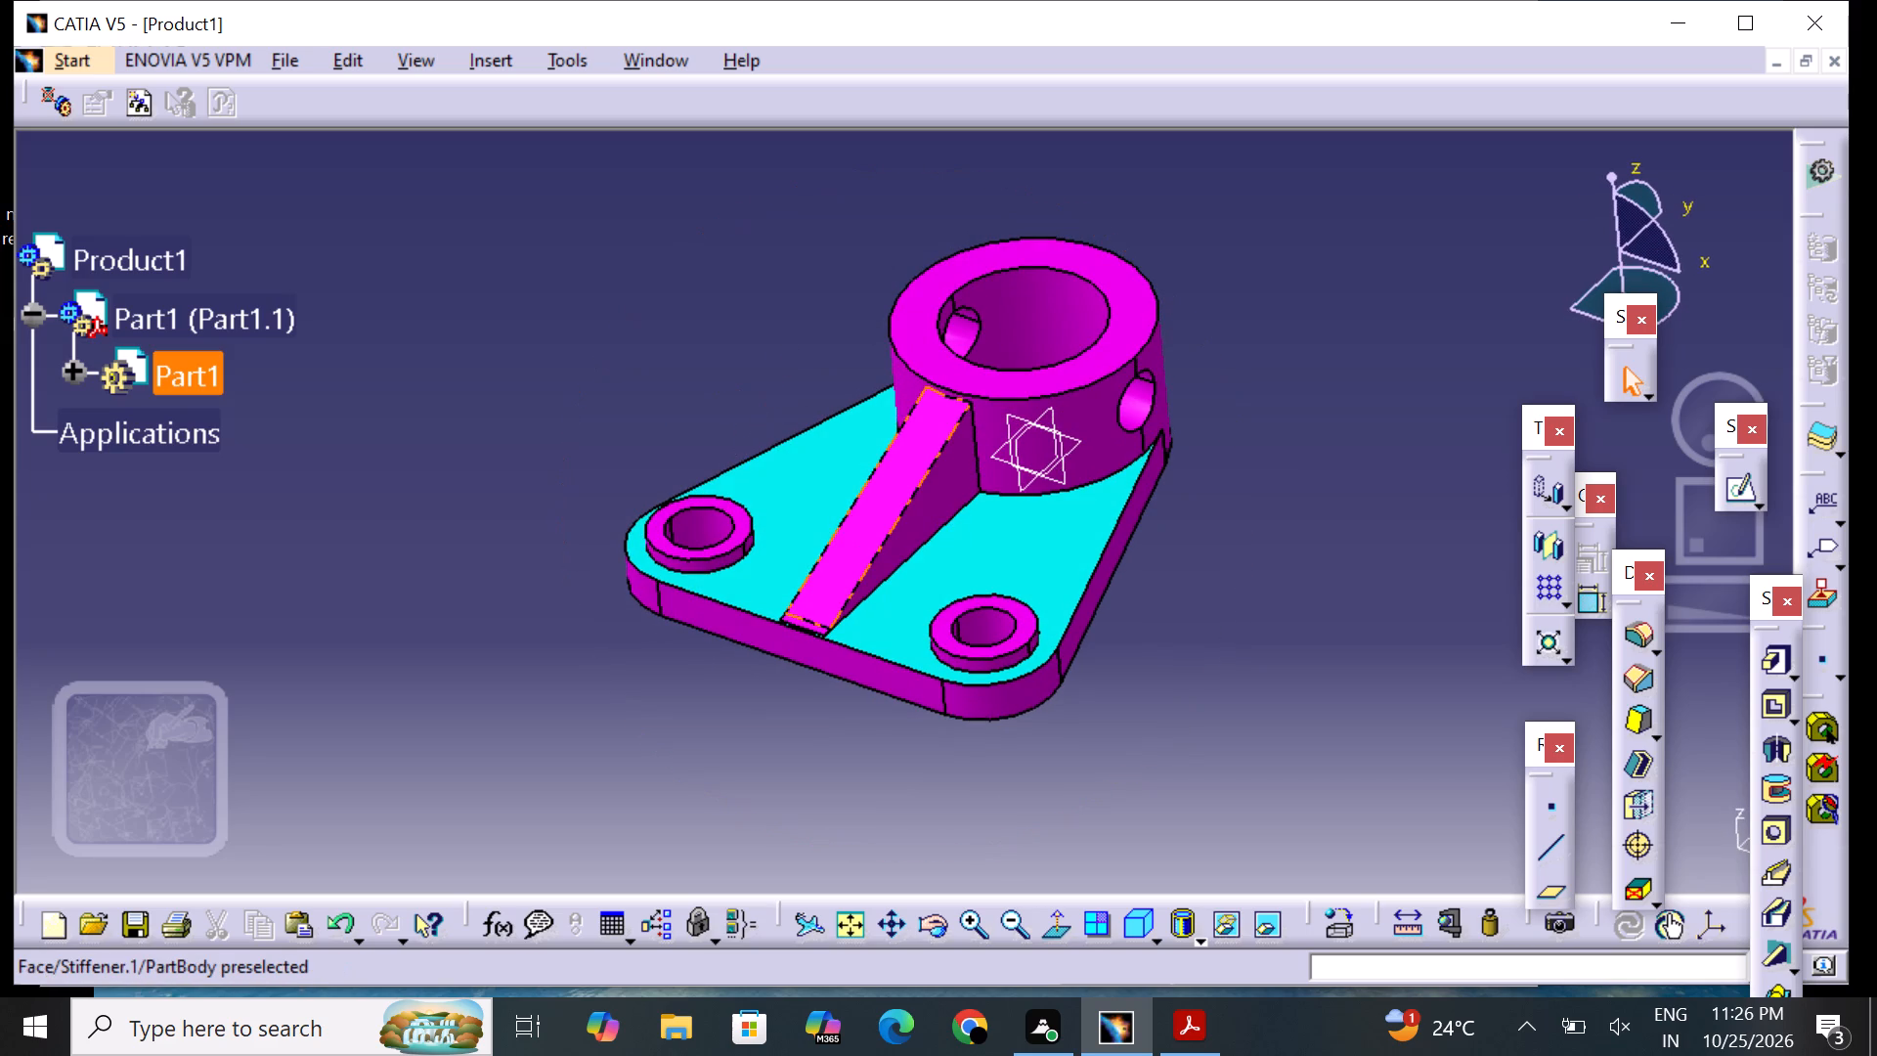
click(903, 489)
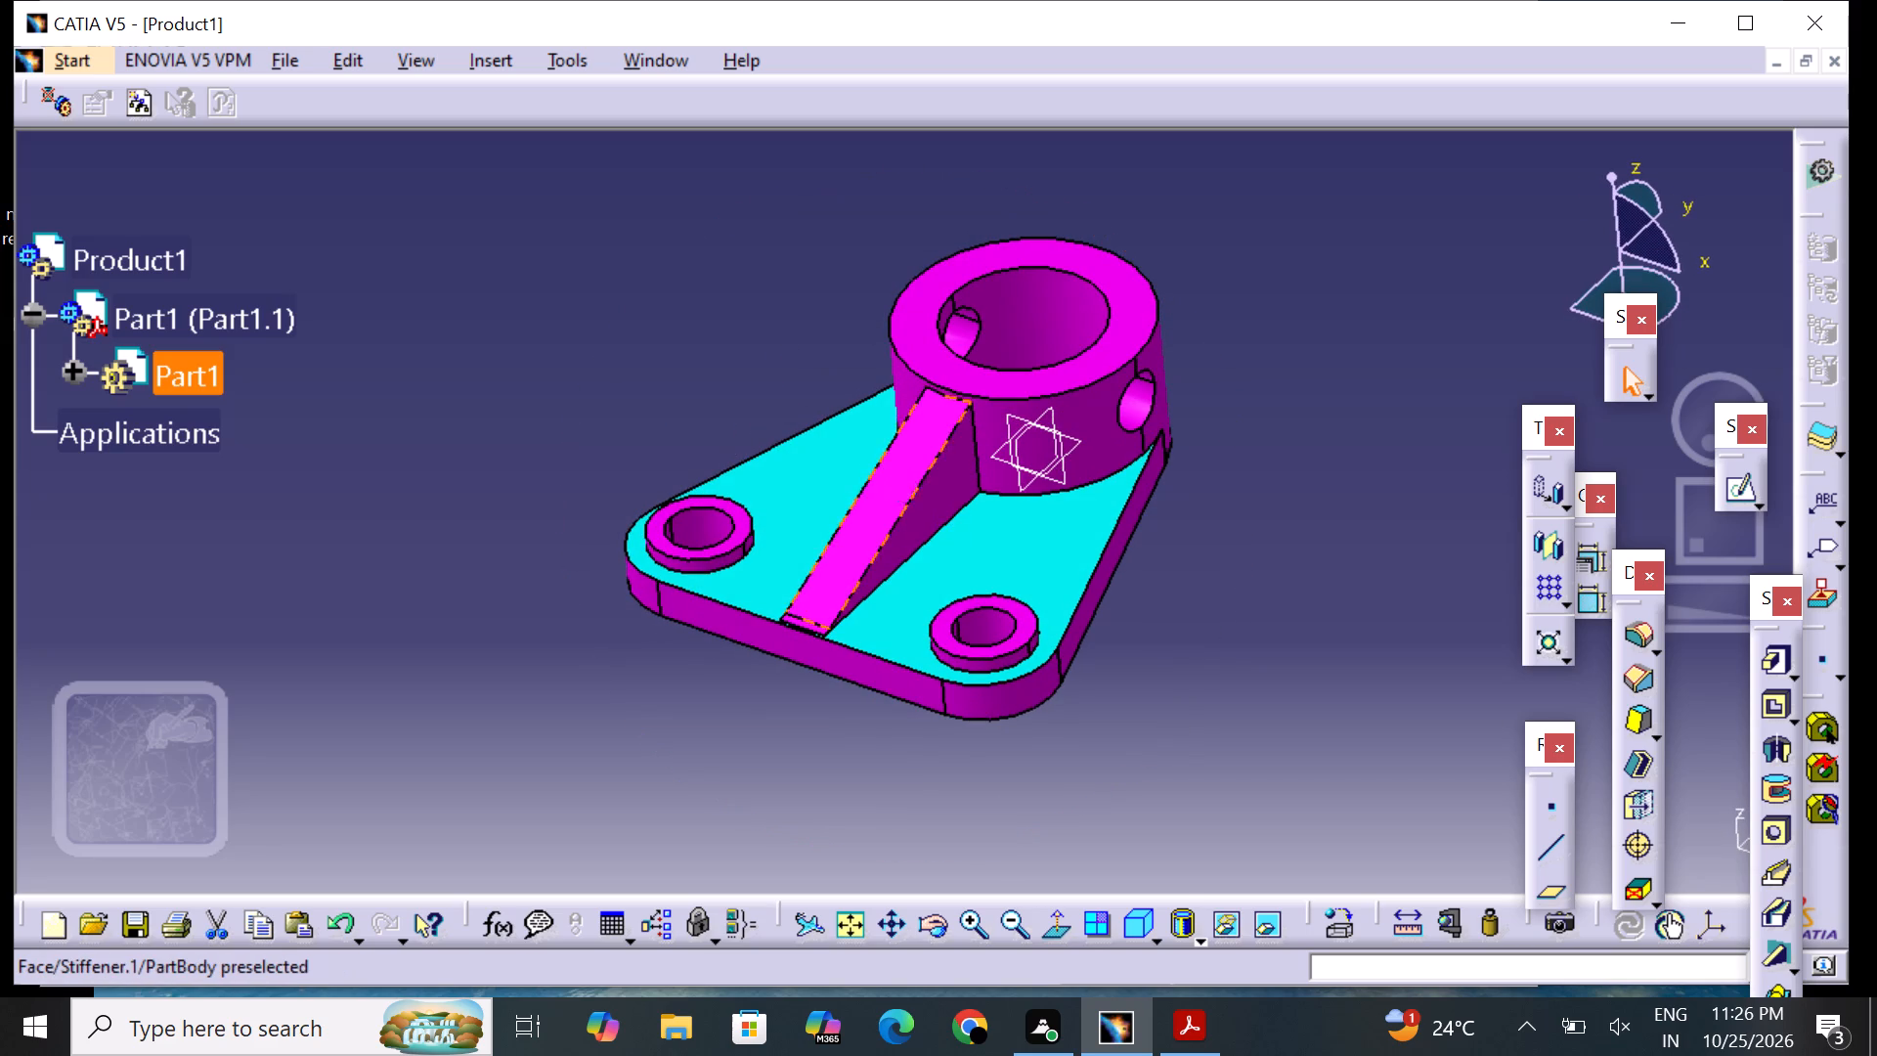
right_click(903, 489)
click(961, 526)
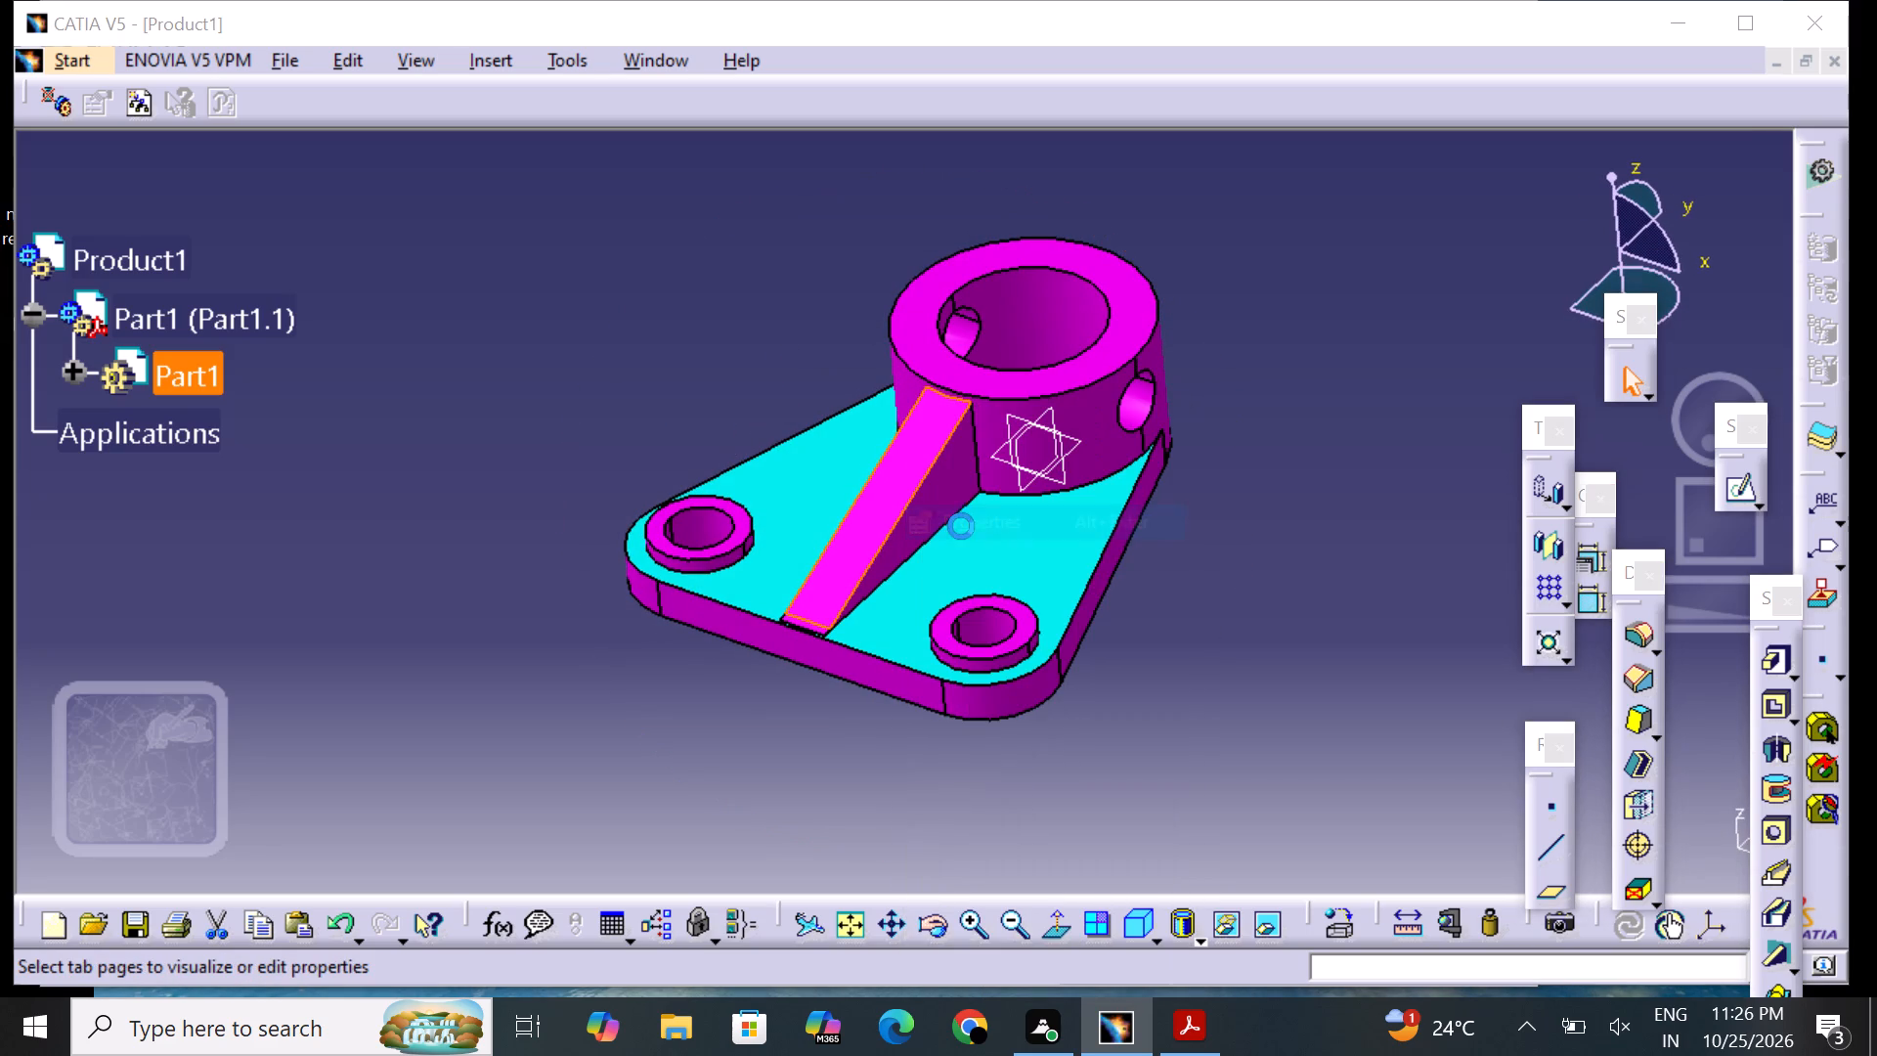
click(1236, 198)
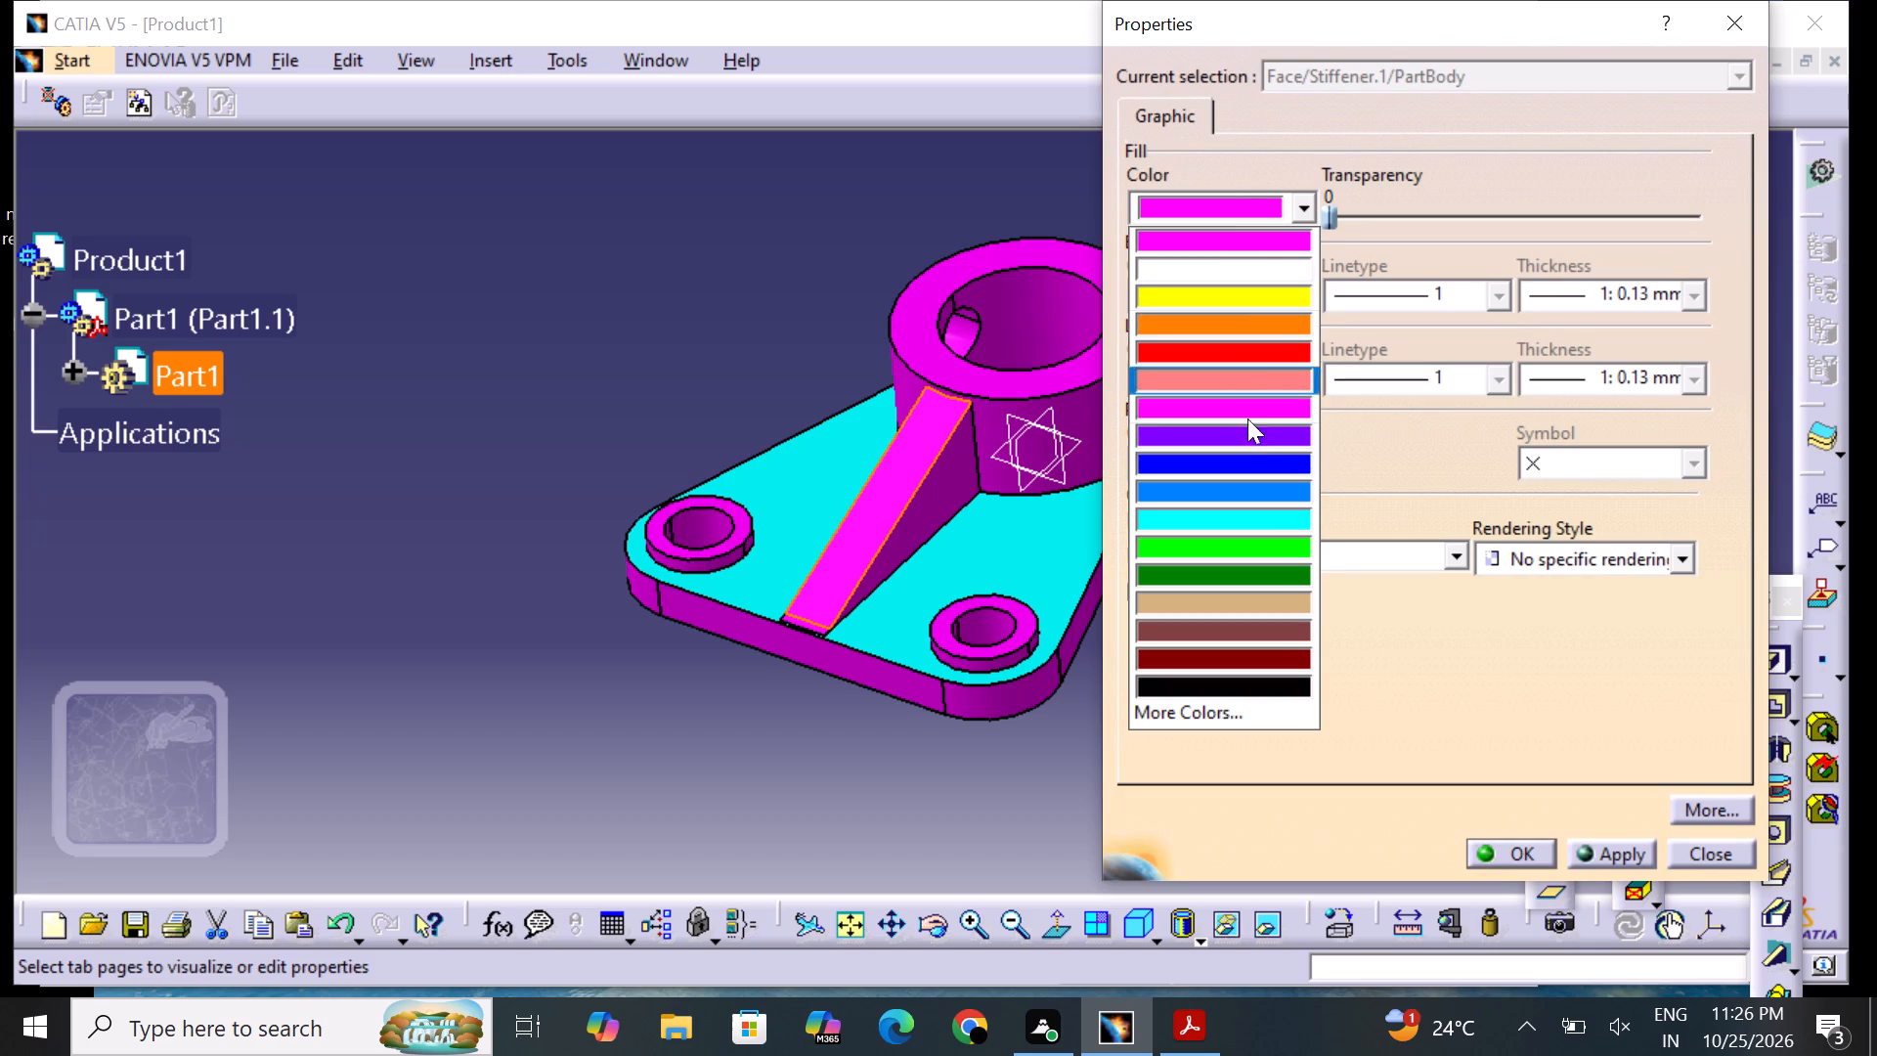
click(1242, 483)
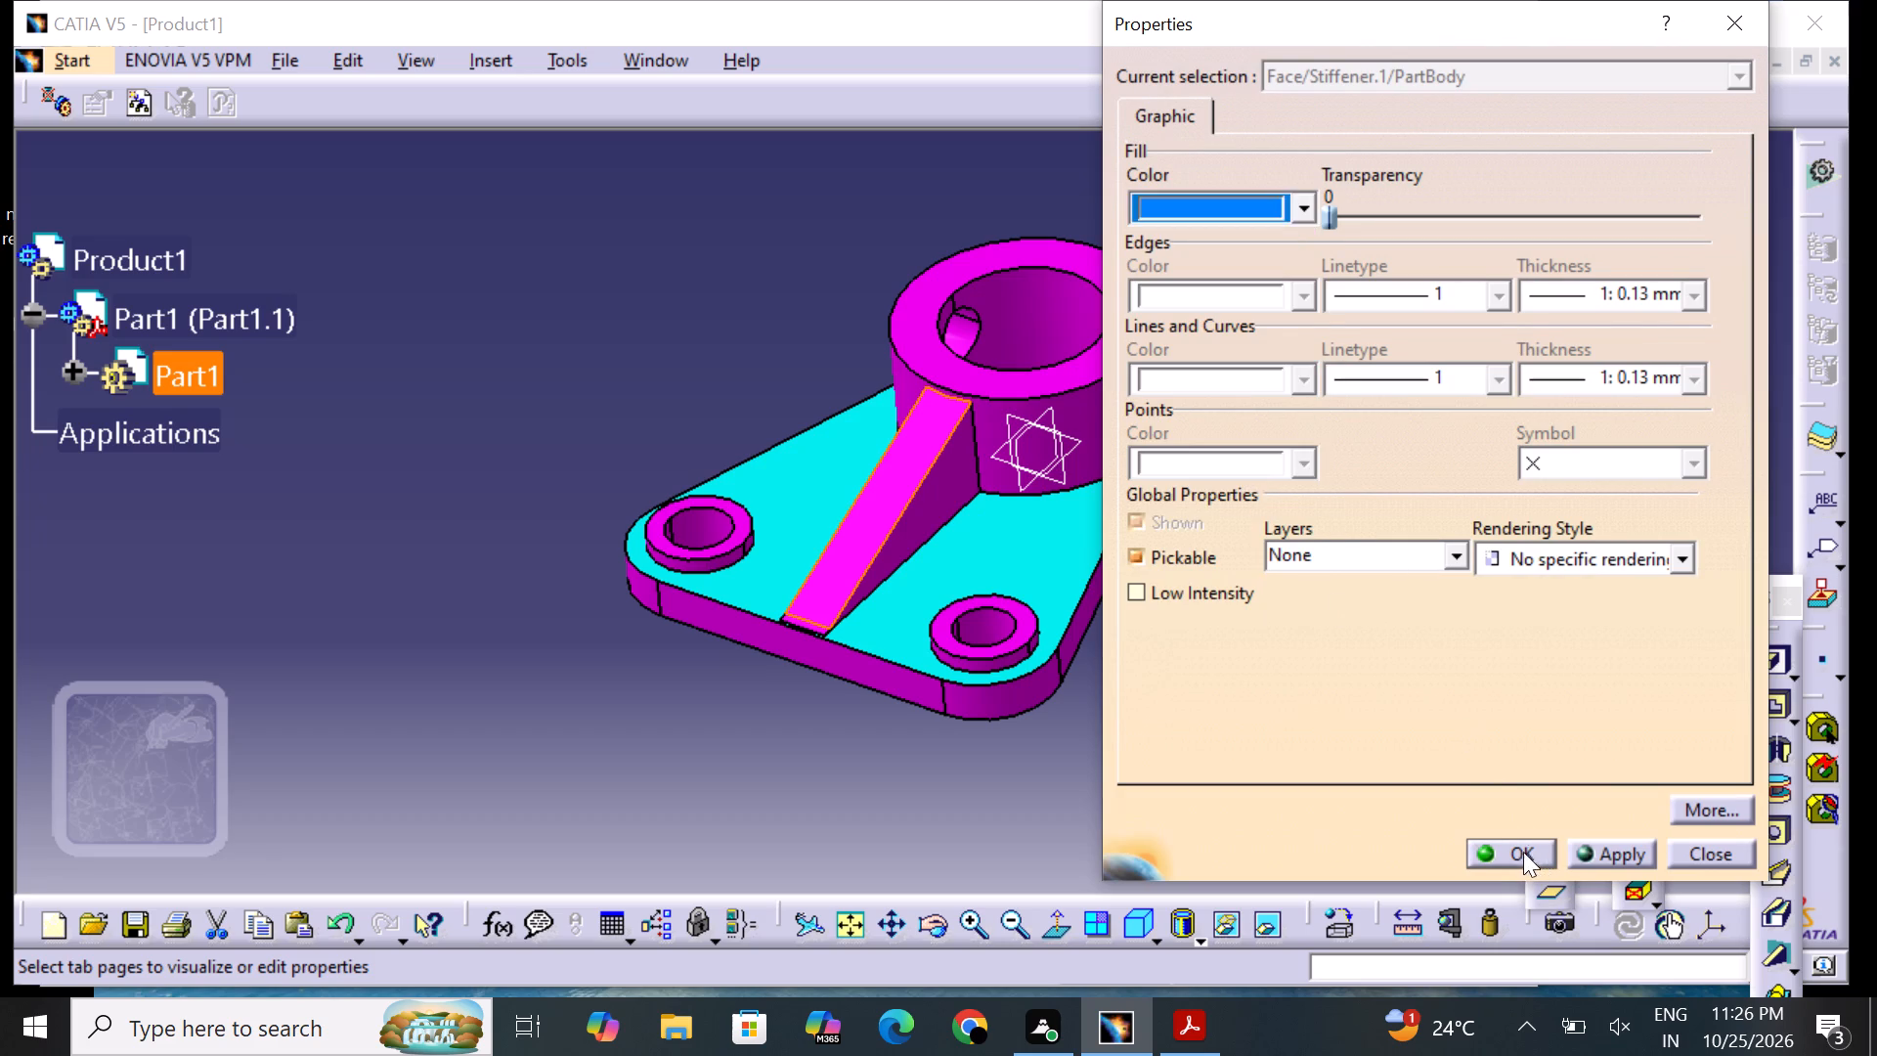
click(1523, 852)
click(1219, 645)
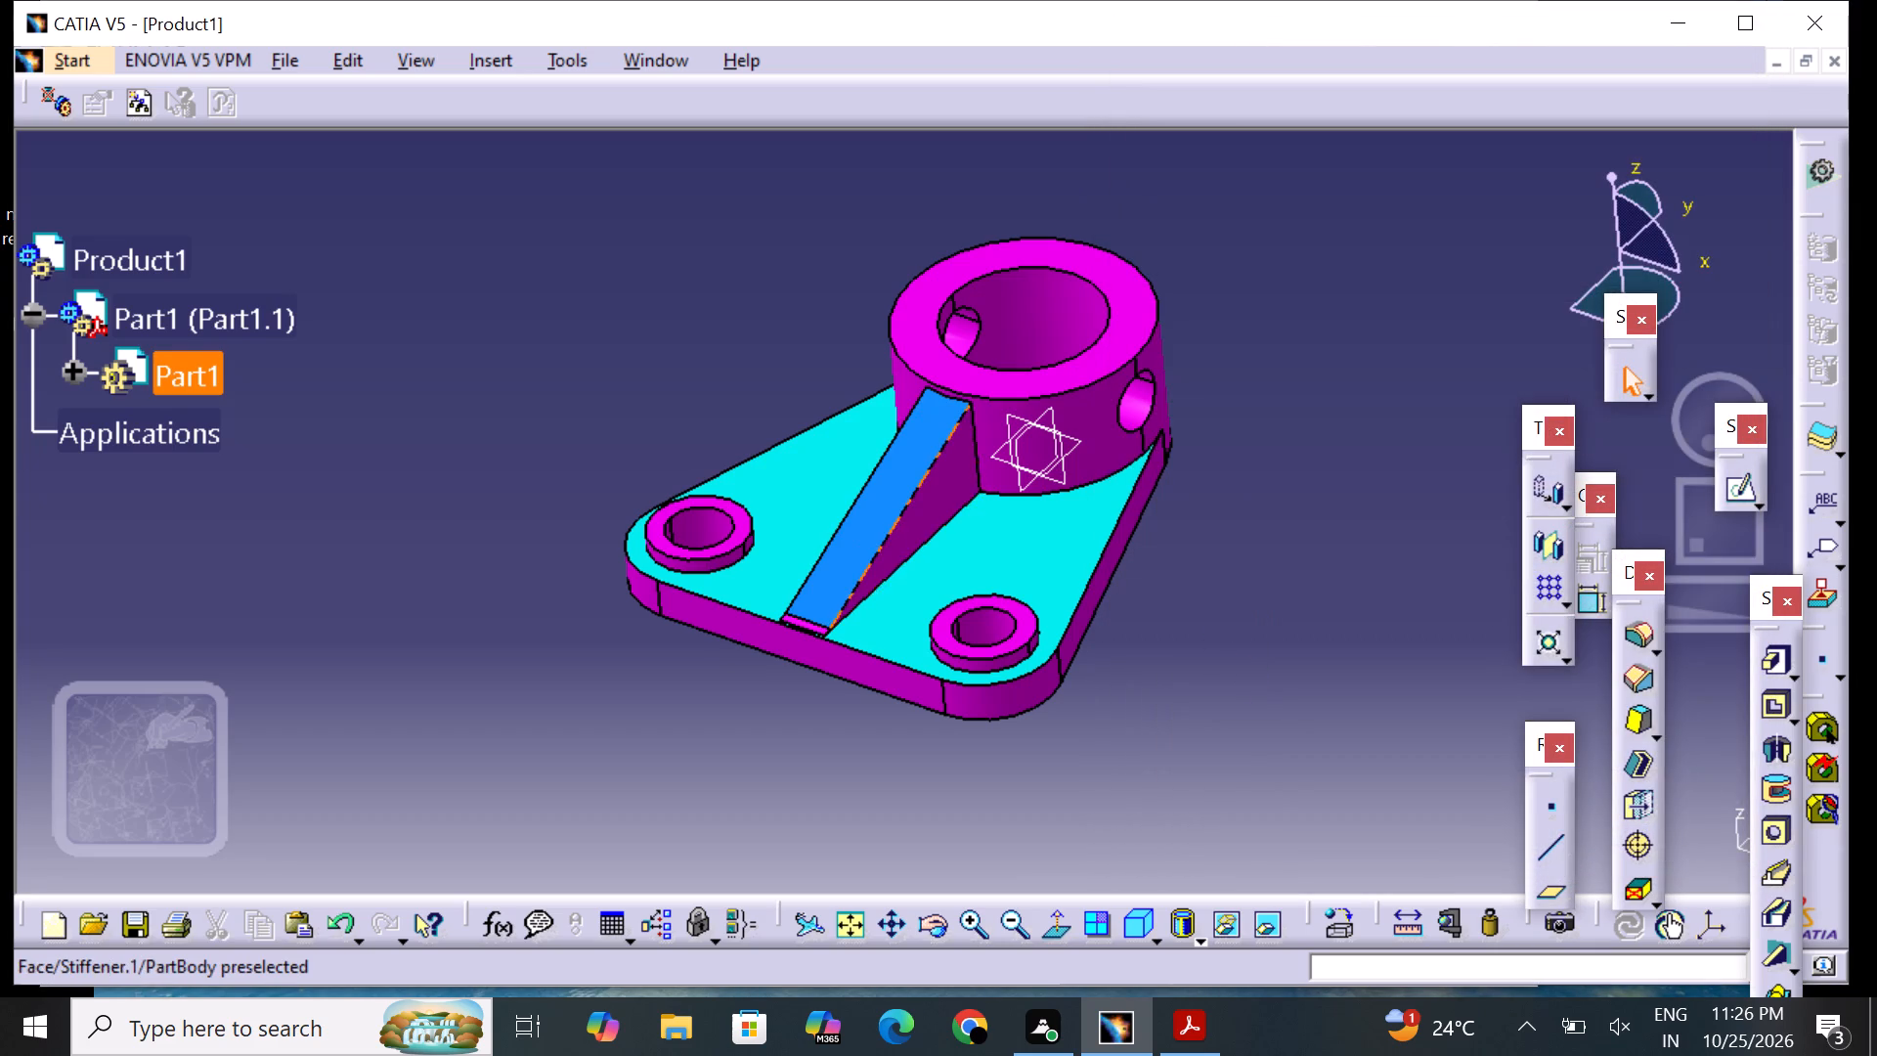
Set the fill colour of the stiffener's sloping top face to dark green.
middle_drag(1192, 563, 1083, 665)
right_drag(1192, 563, 1083, 666)
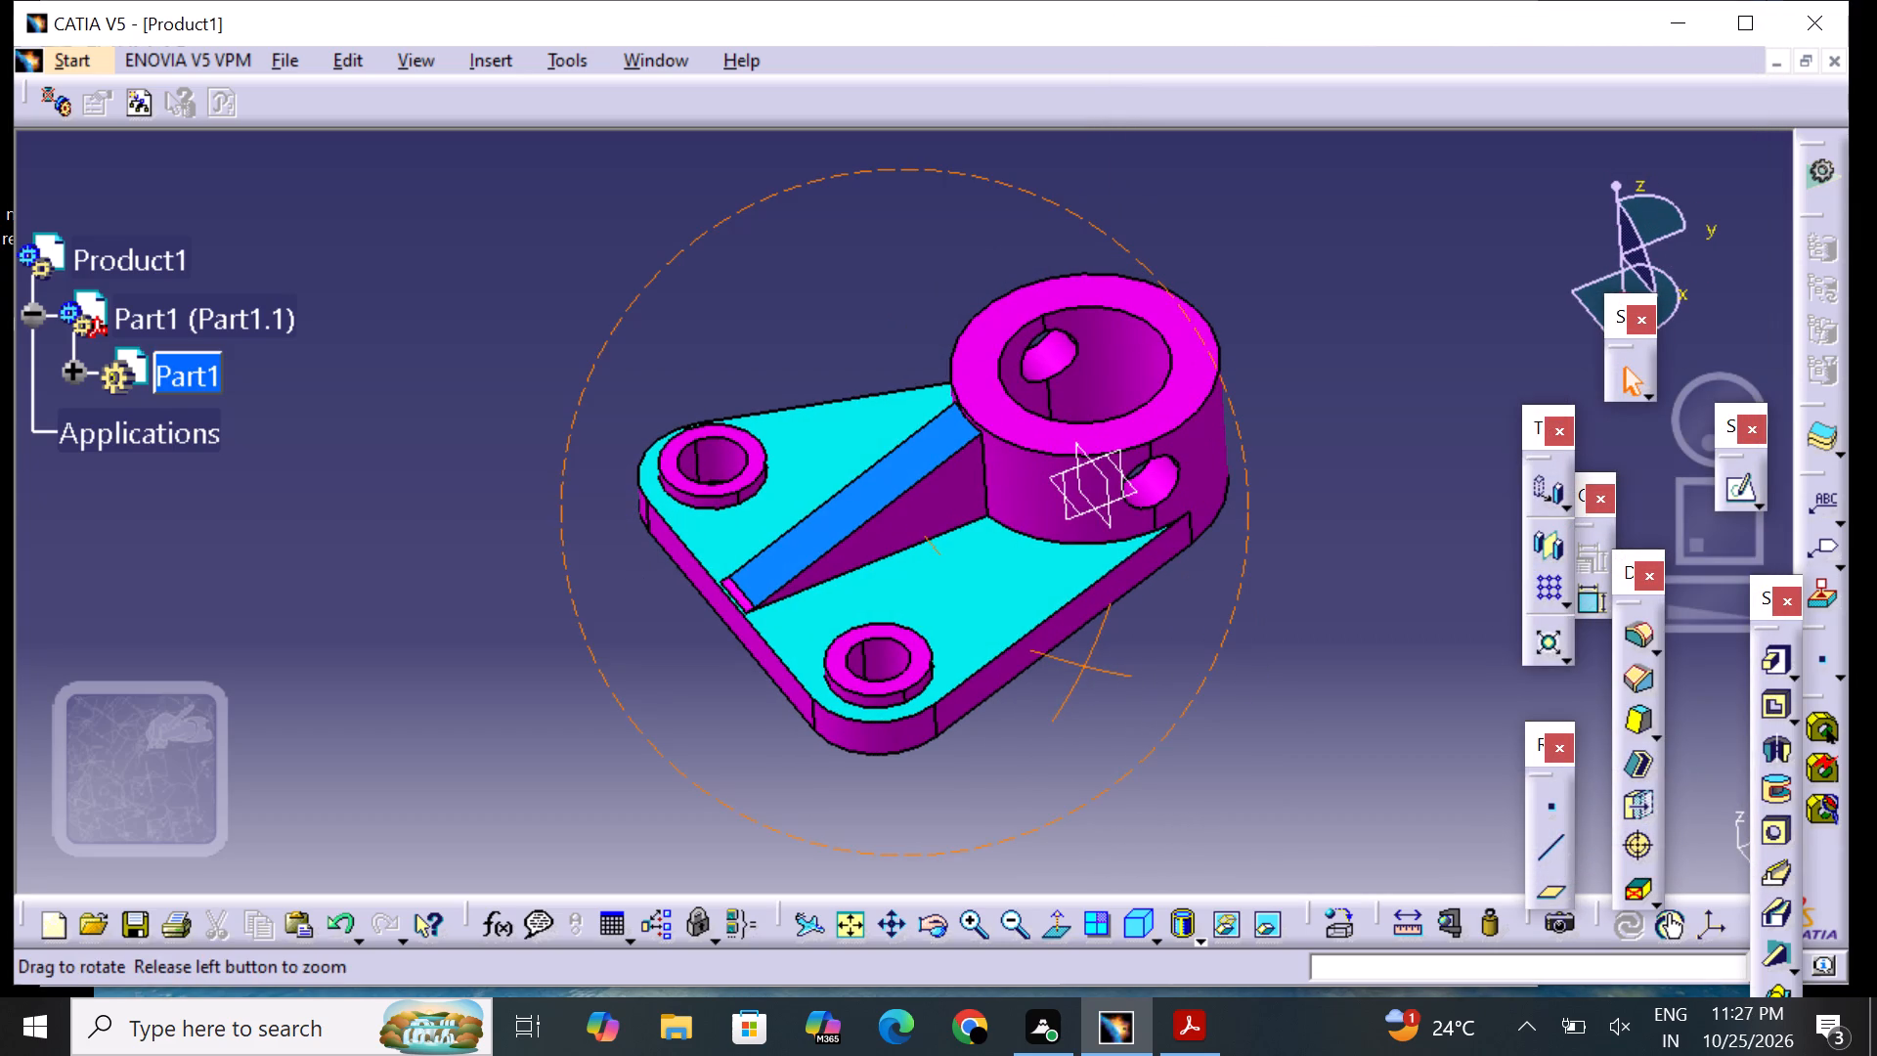
click(861, 501)
right_click(859, 503)
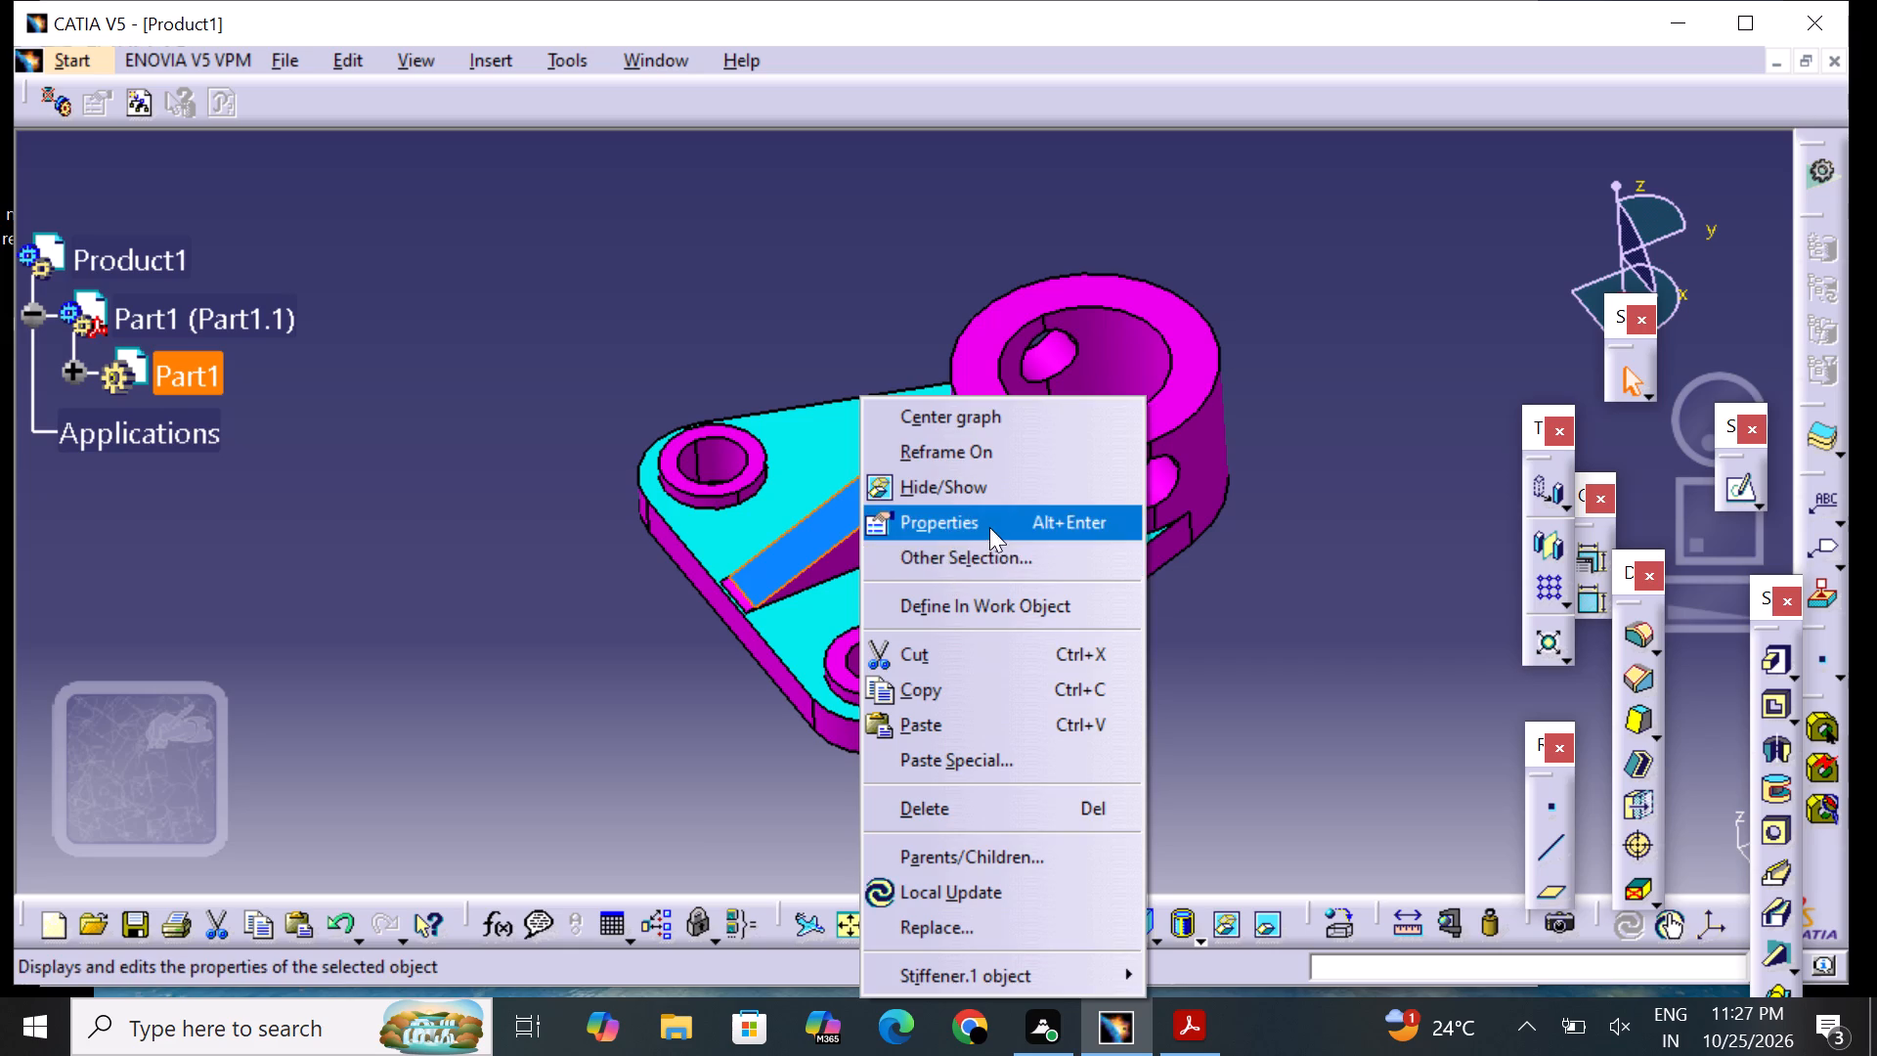
click(989, 527)
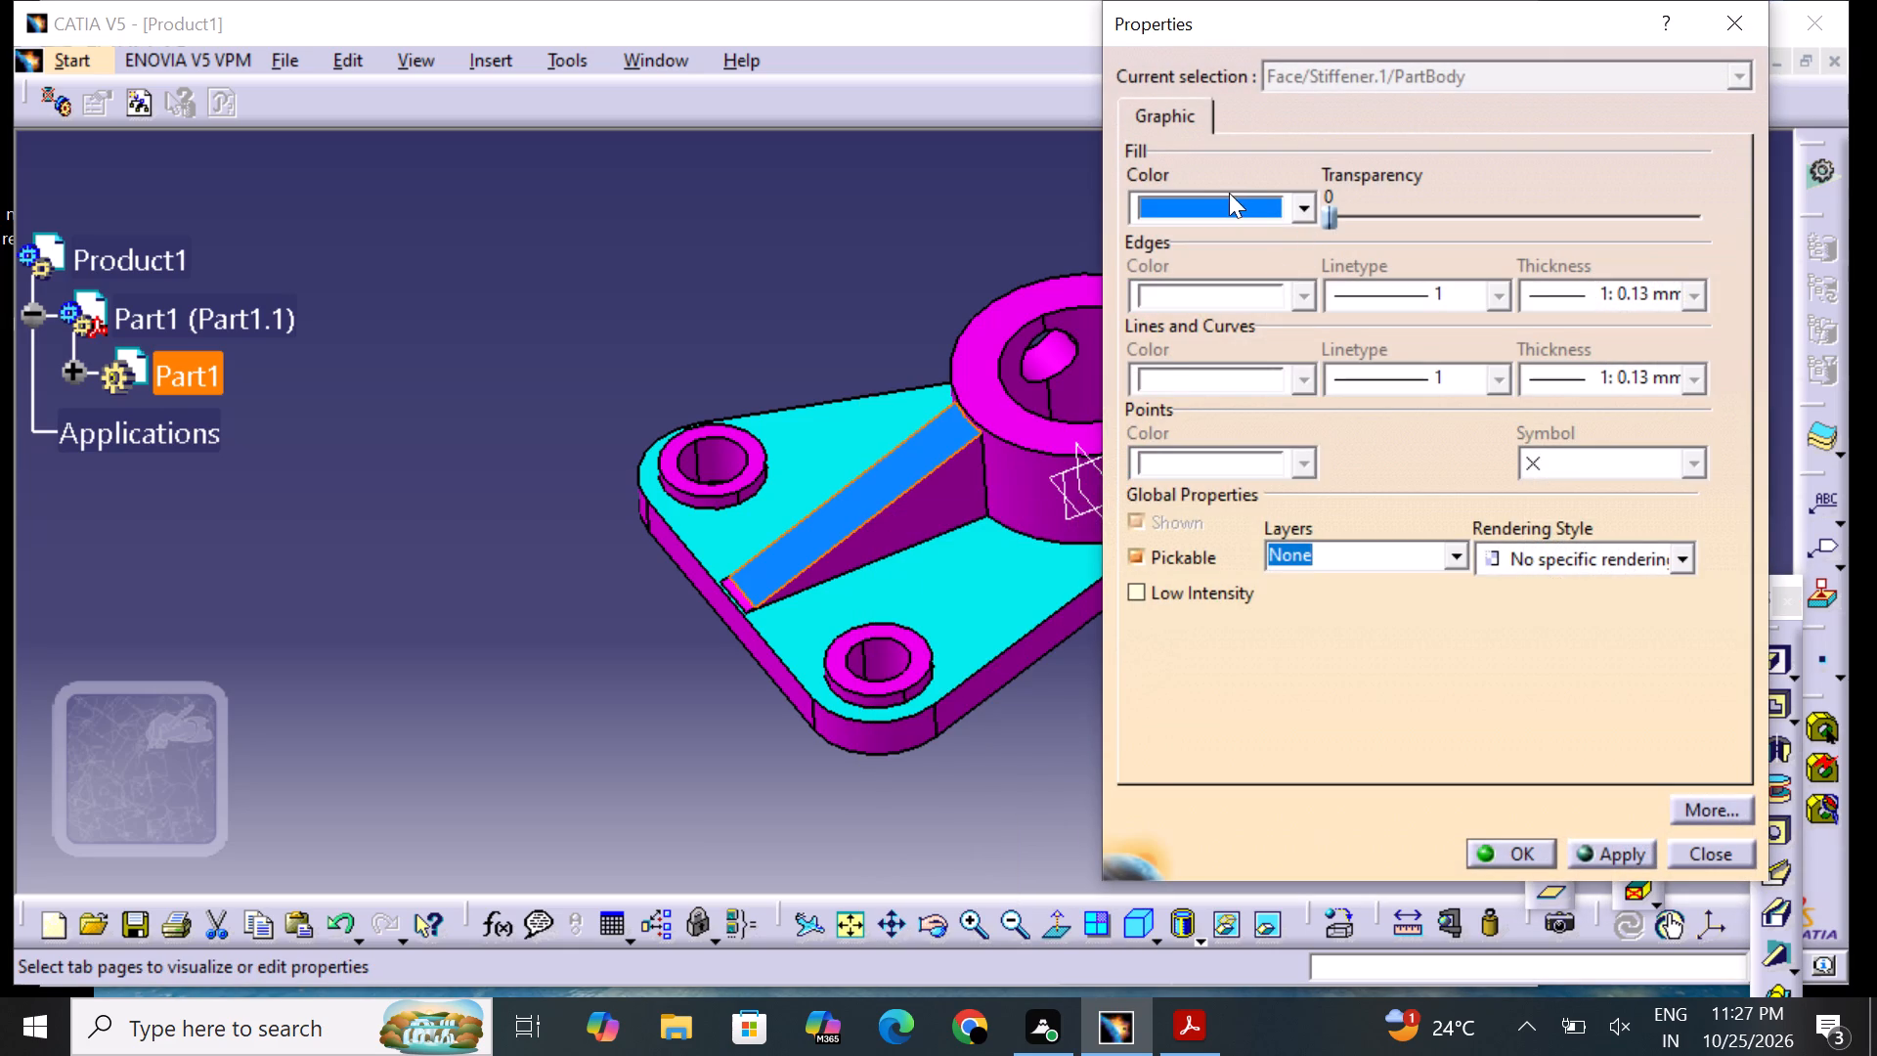
click(1227, 193)
click(1214, 571)
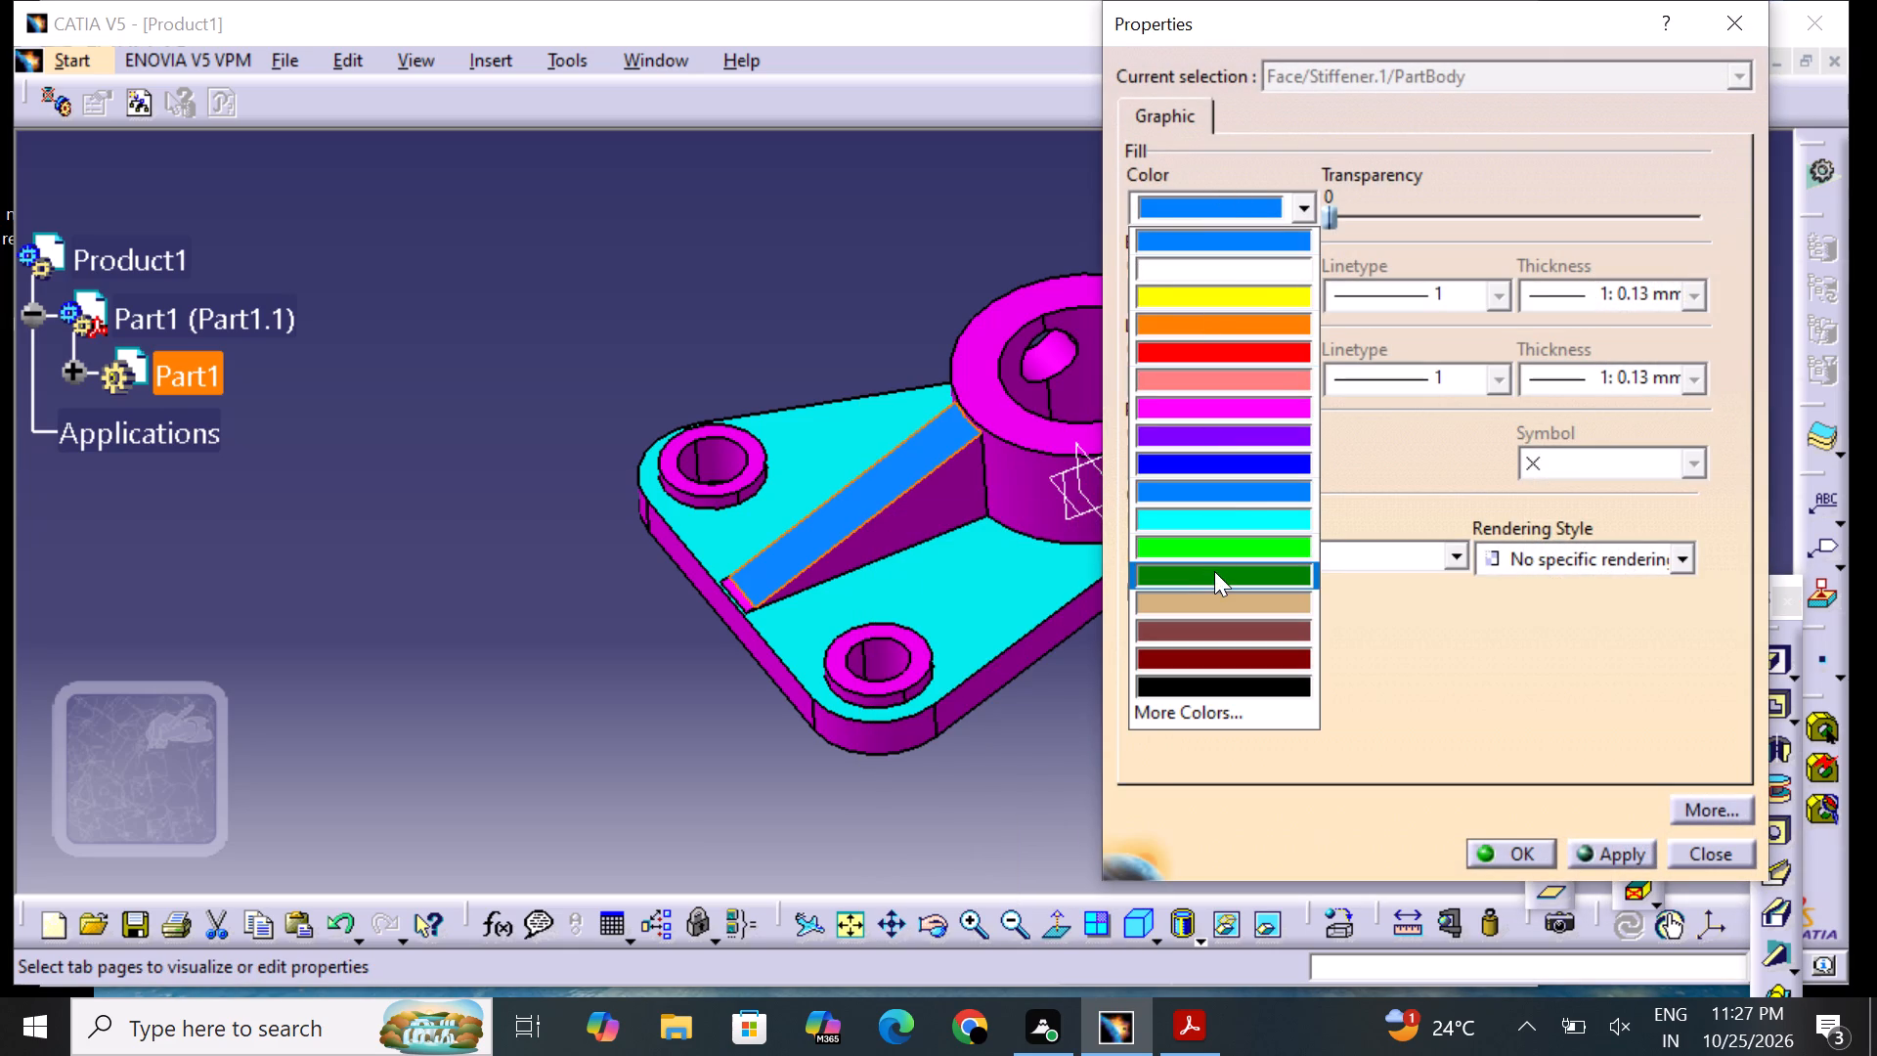
click(1511, 857)
click(1248, 724)
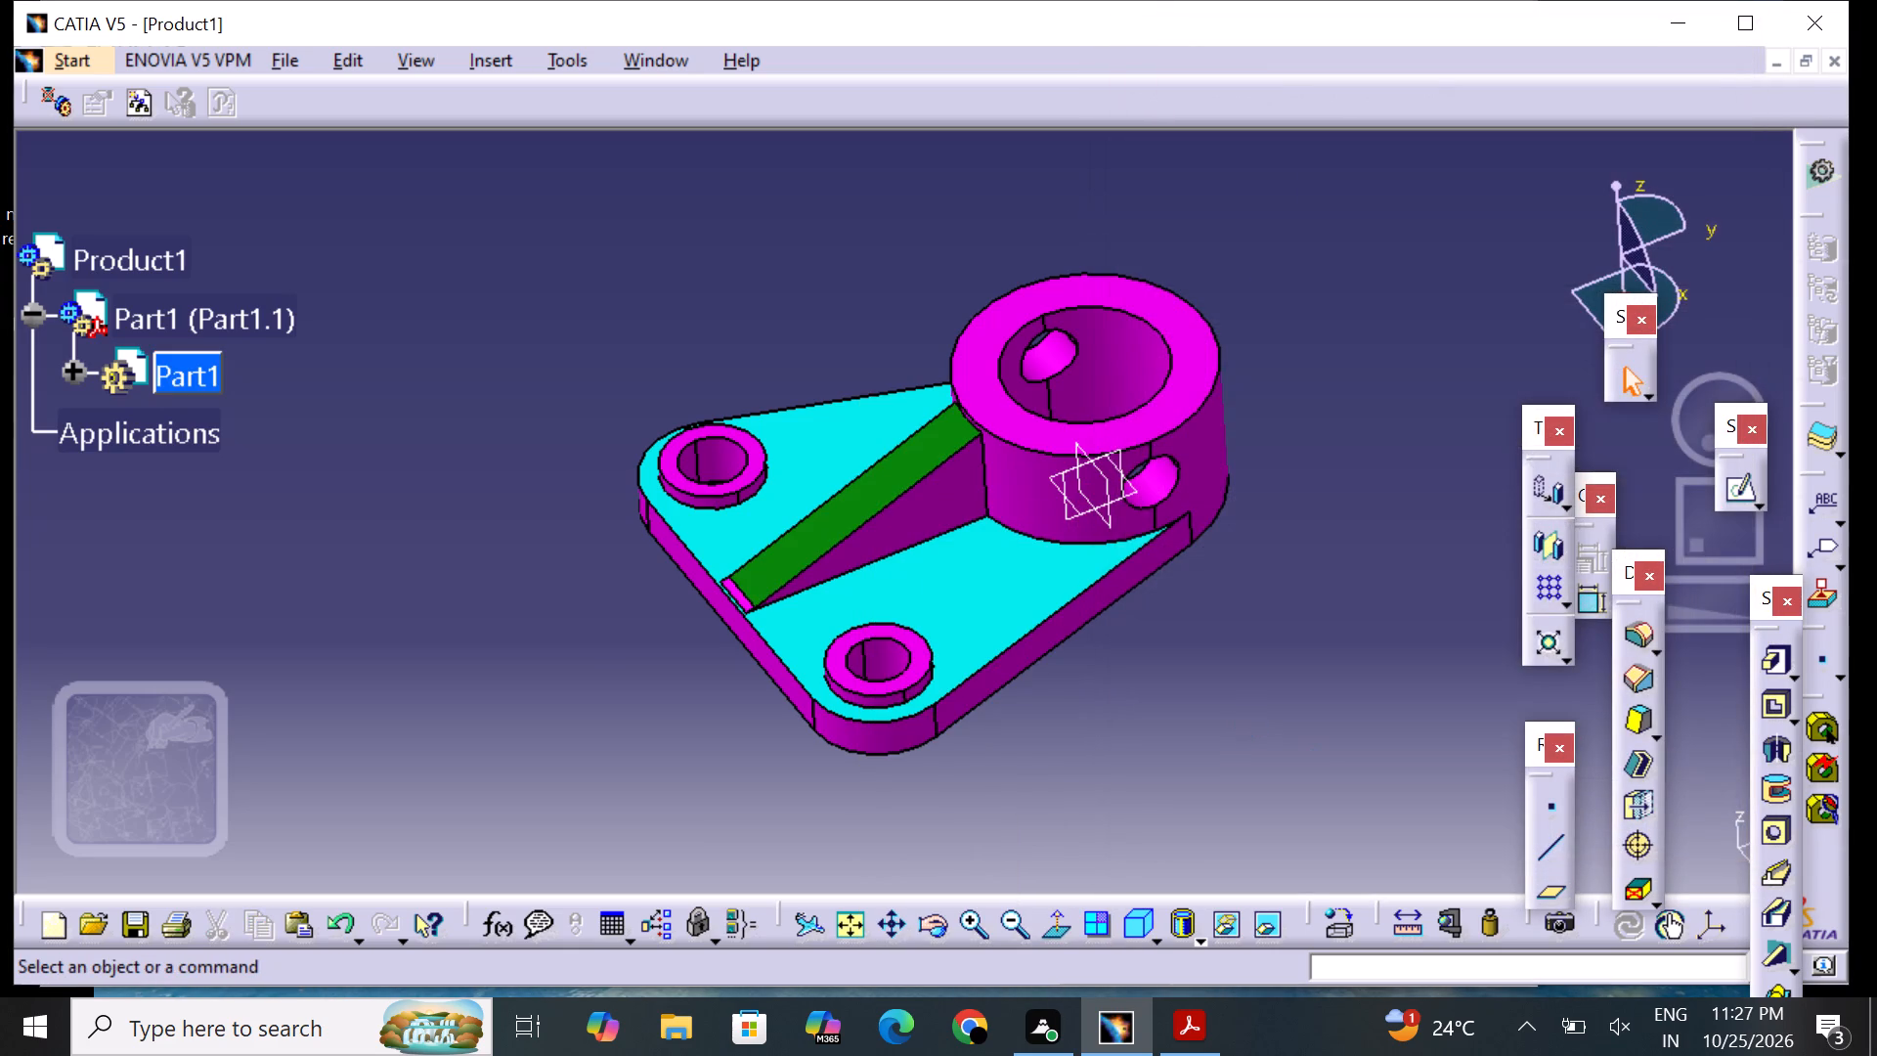
Set the fill colour of the stiffener's triangular side face on the +x side to dark green.
middle_drag(1250, 683, 1188, 725)
right_drag(1249, 683, 1188, 725)
middle_drag(849, 308, 1112, 537)
right_drag(849, 308, 980, 434)
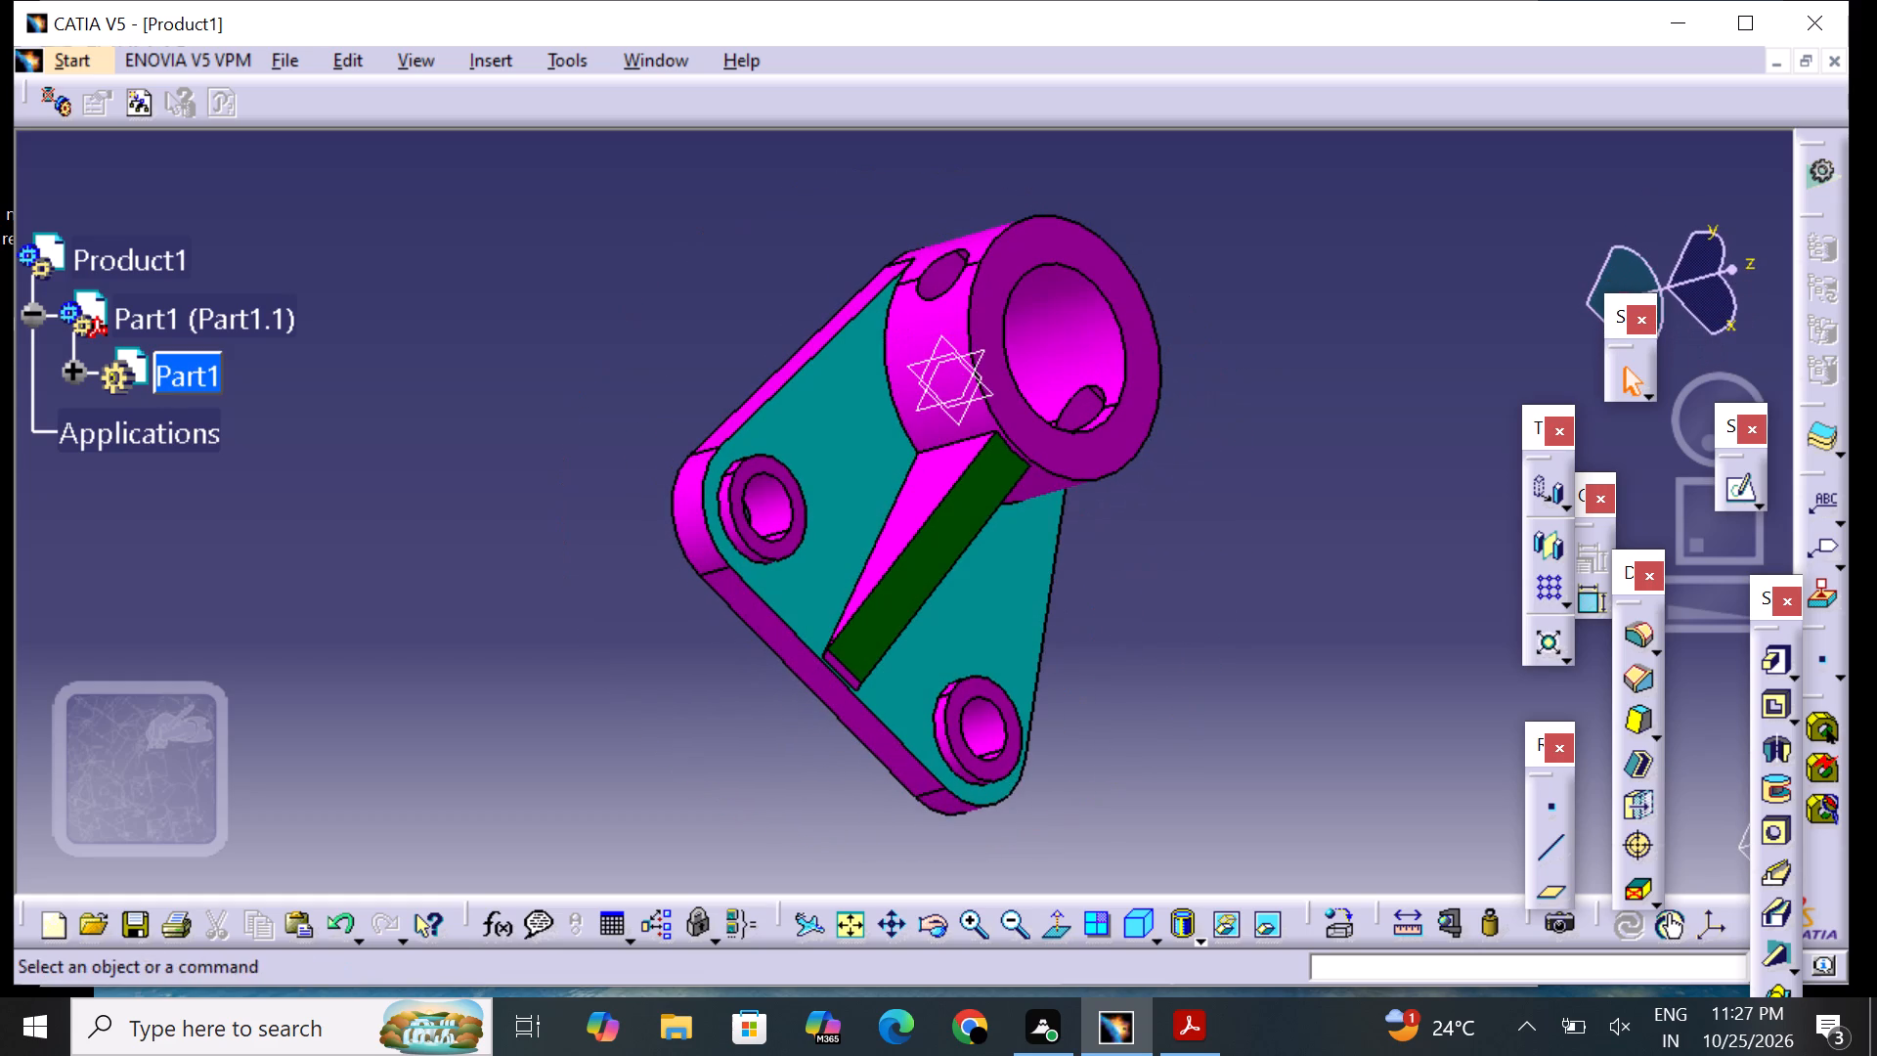
middle_drag(1270, 611, 1026, 506)
right_drag(1270, 610, 1026, 506)
click(952, 489)
right_click(952, 489)
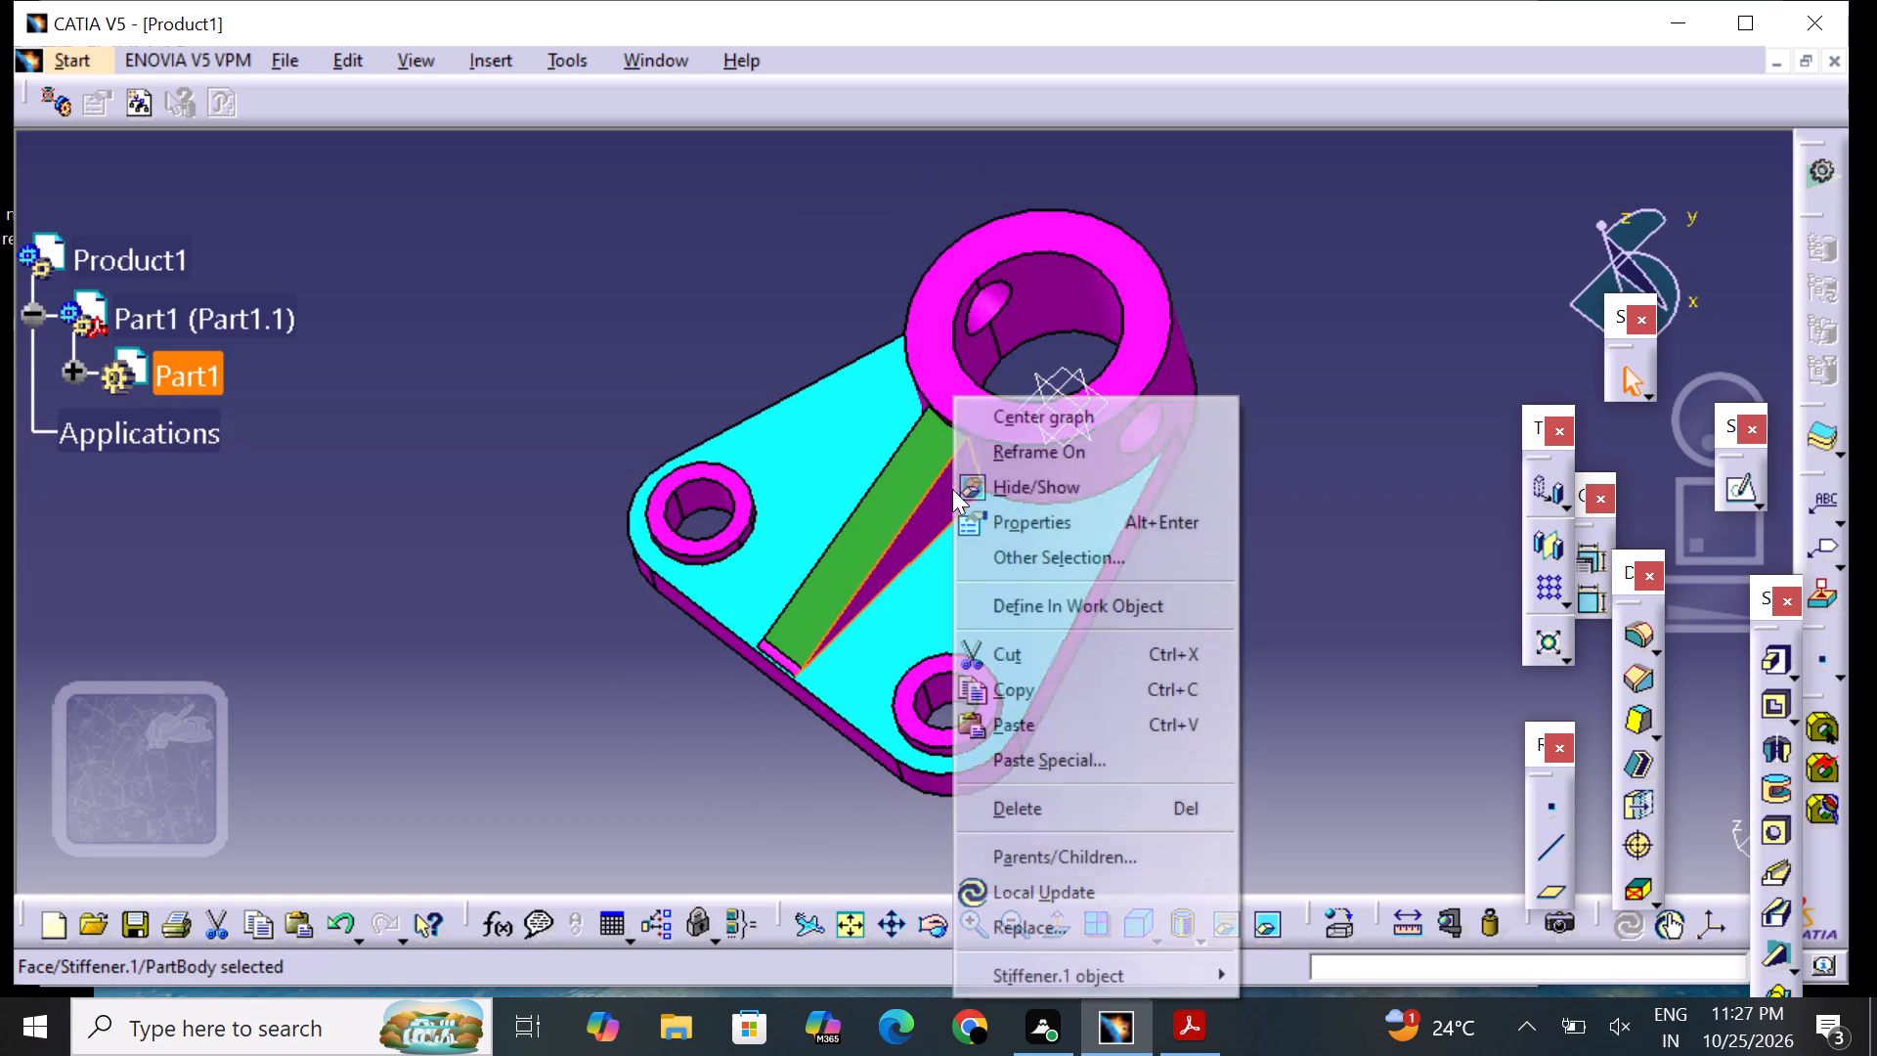
click(1029, 527)
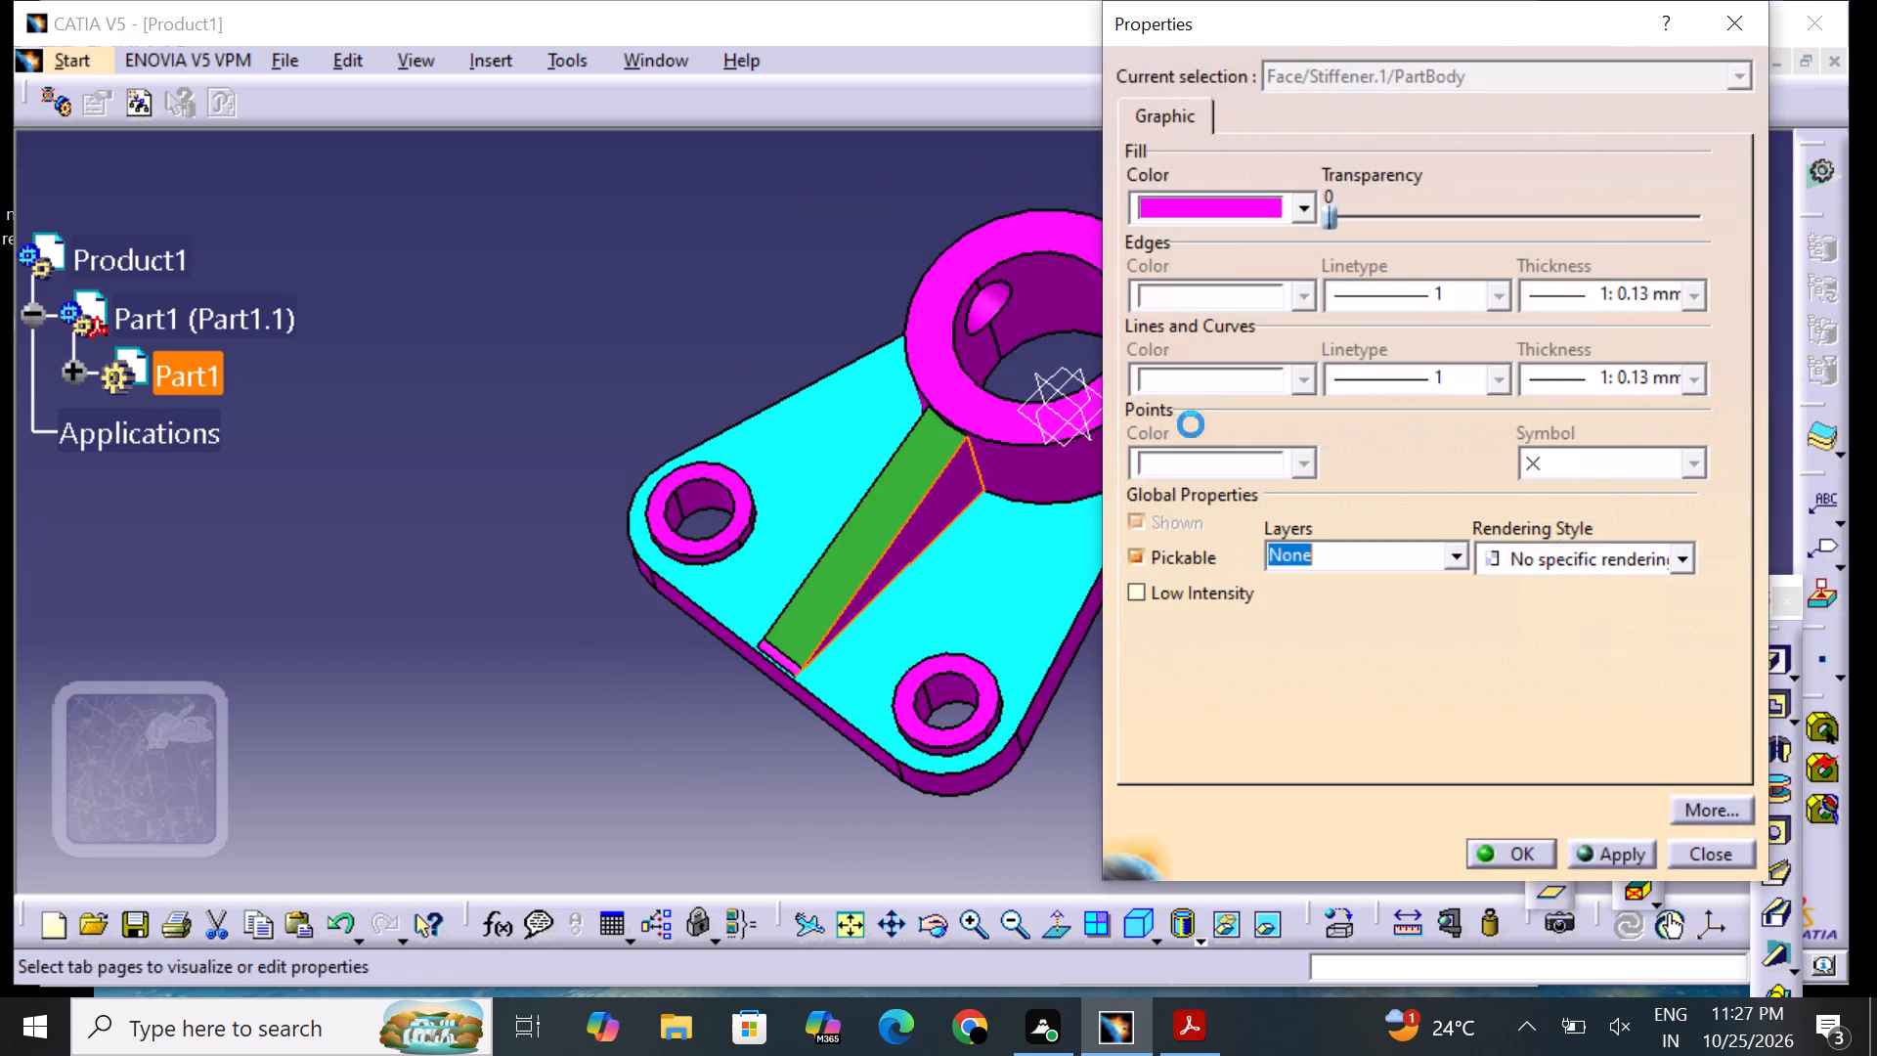
drag(1219, 203, 1219, 213)
click(1267, 565)
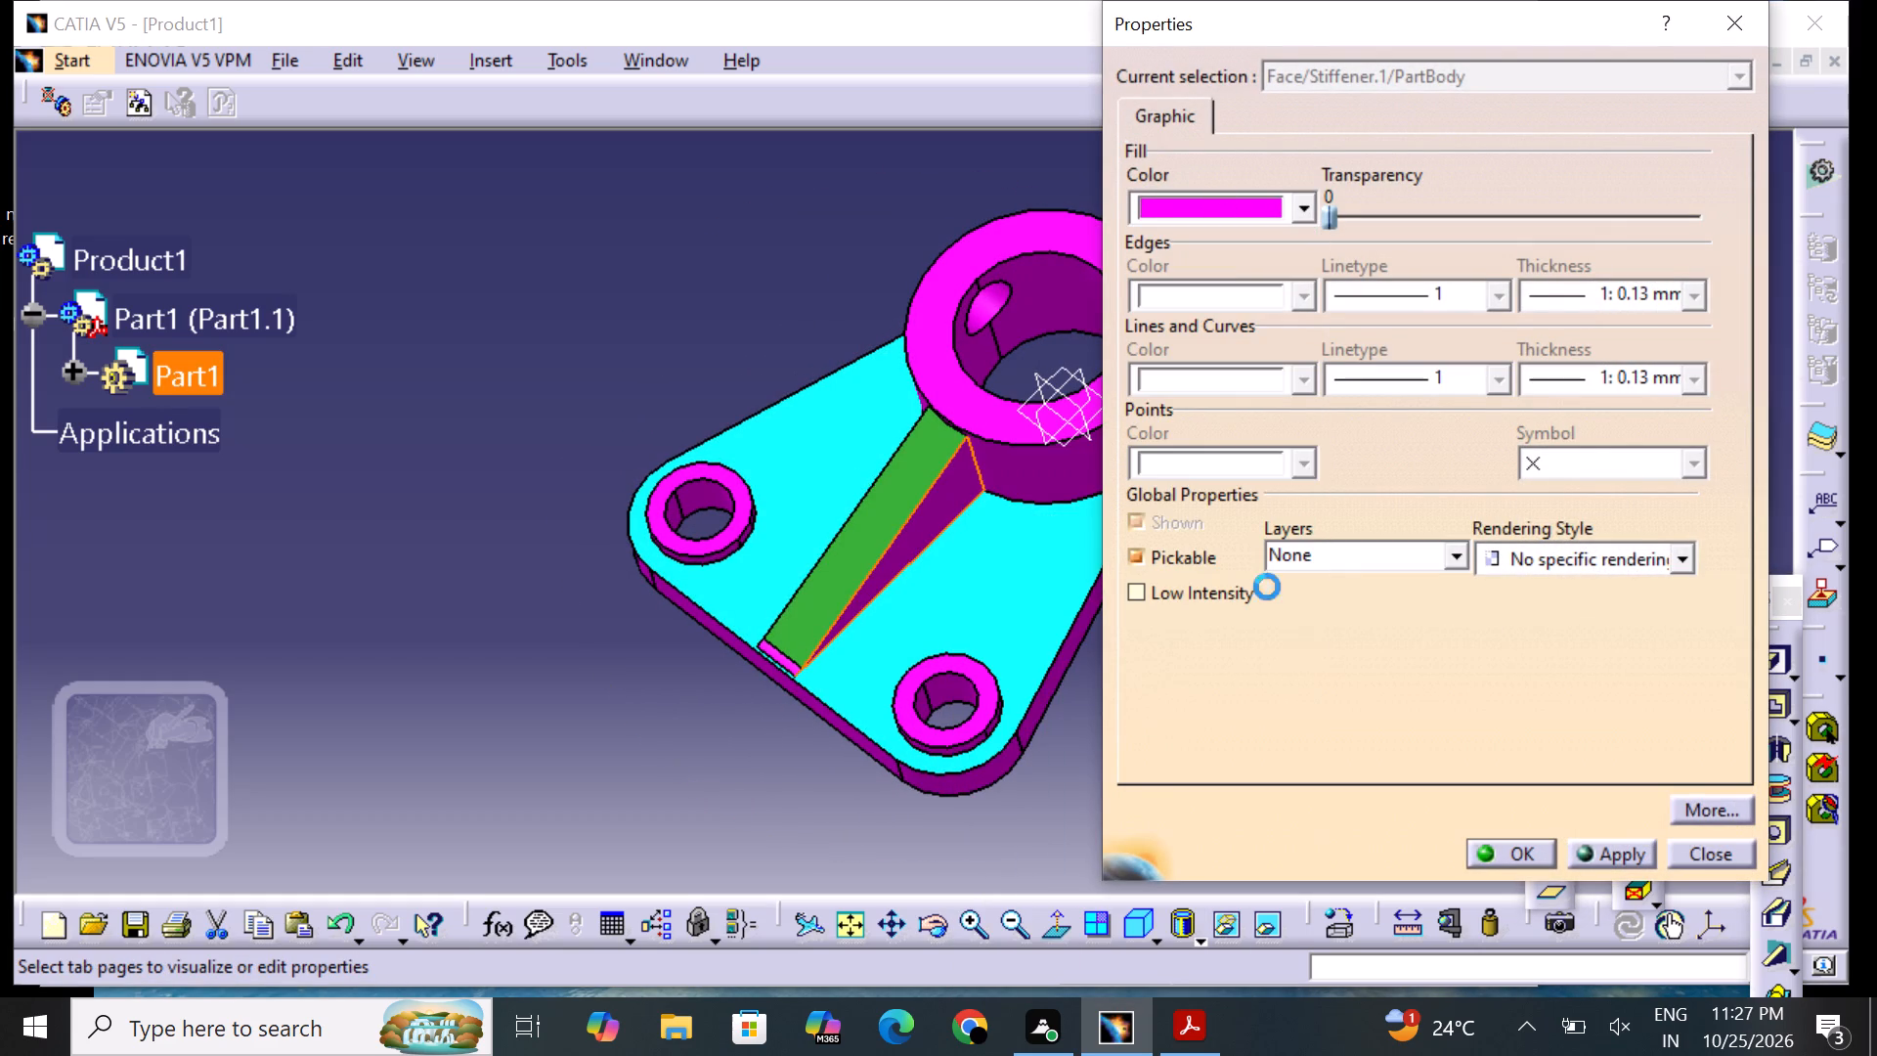
click(1493, 850)
click(1254, 743)
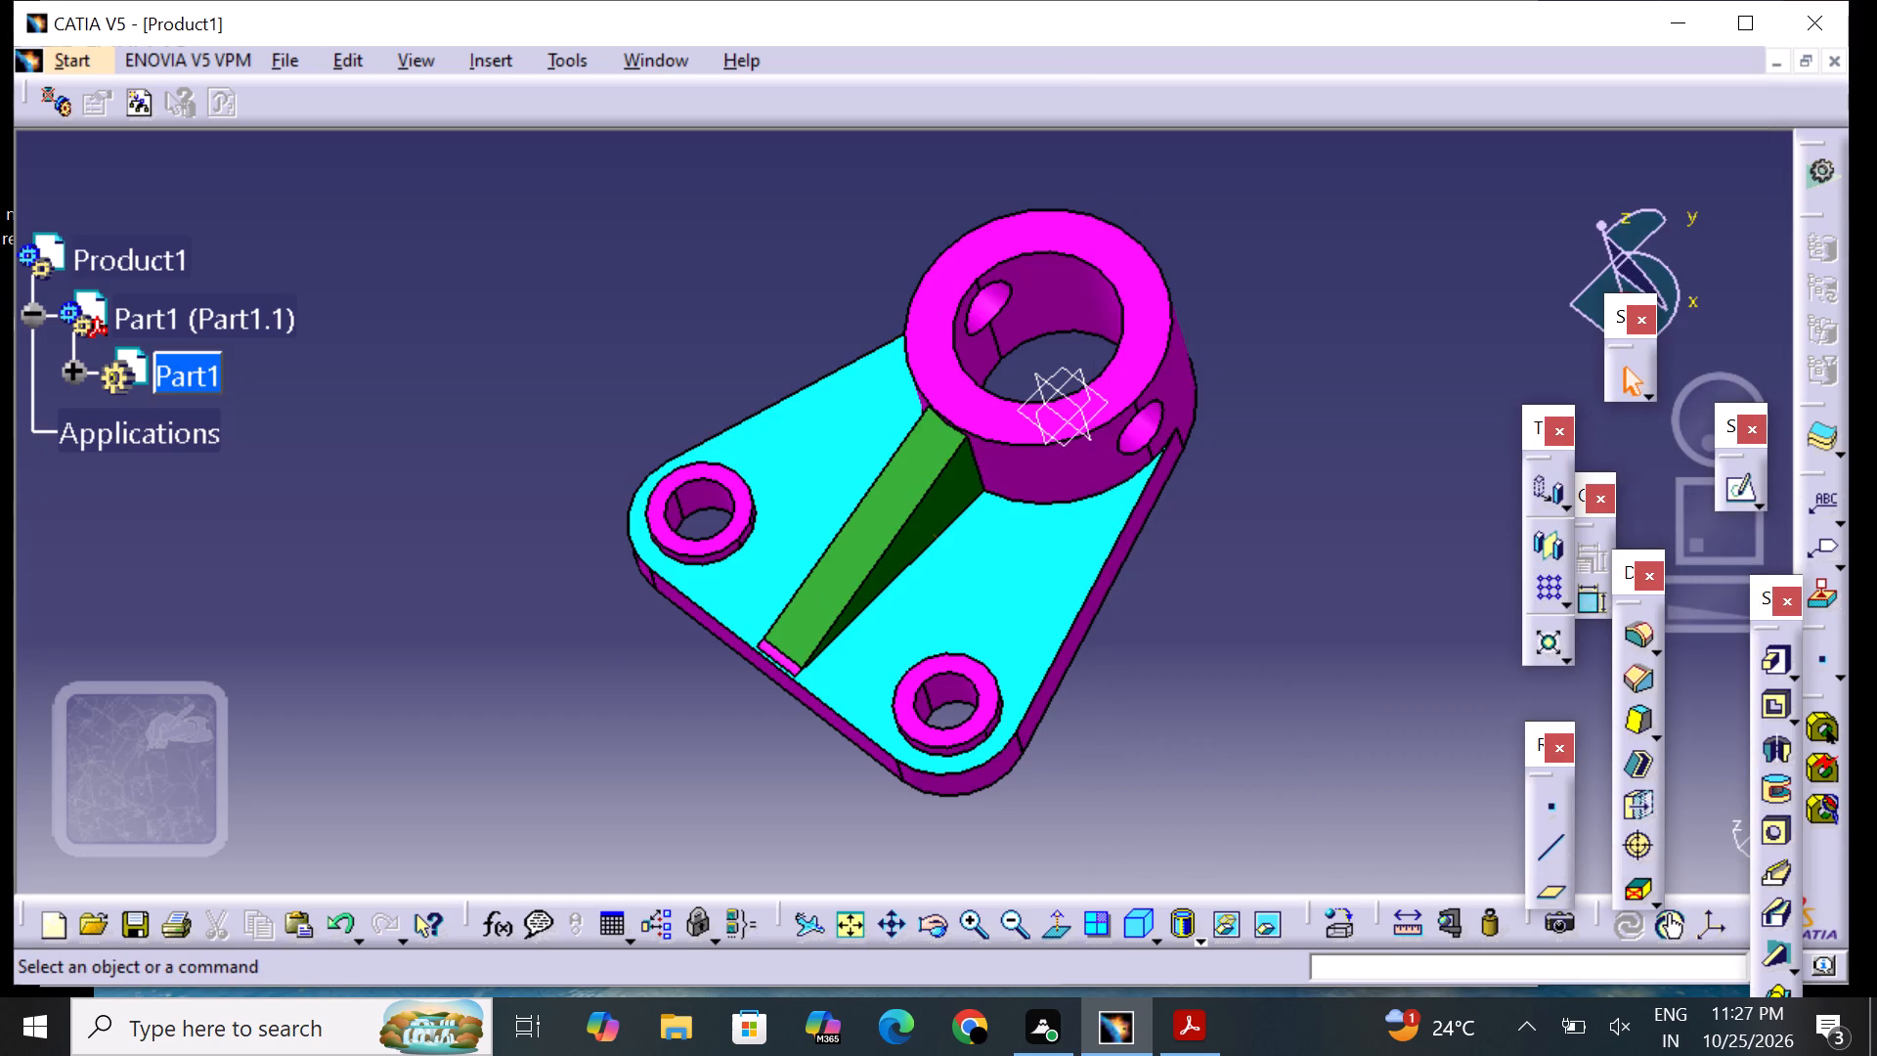
Set the fill colour of the stiffener's opposite triangular side face to dark green, matching its other faces.
middle_drag(611, 321, 752, 515)
right_drag(611, 322, 752, 515)
click(924, 486)
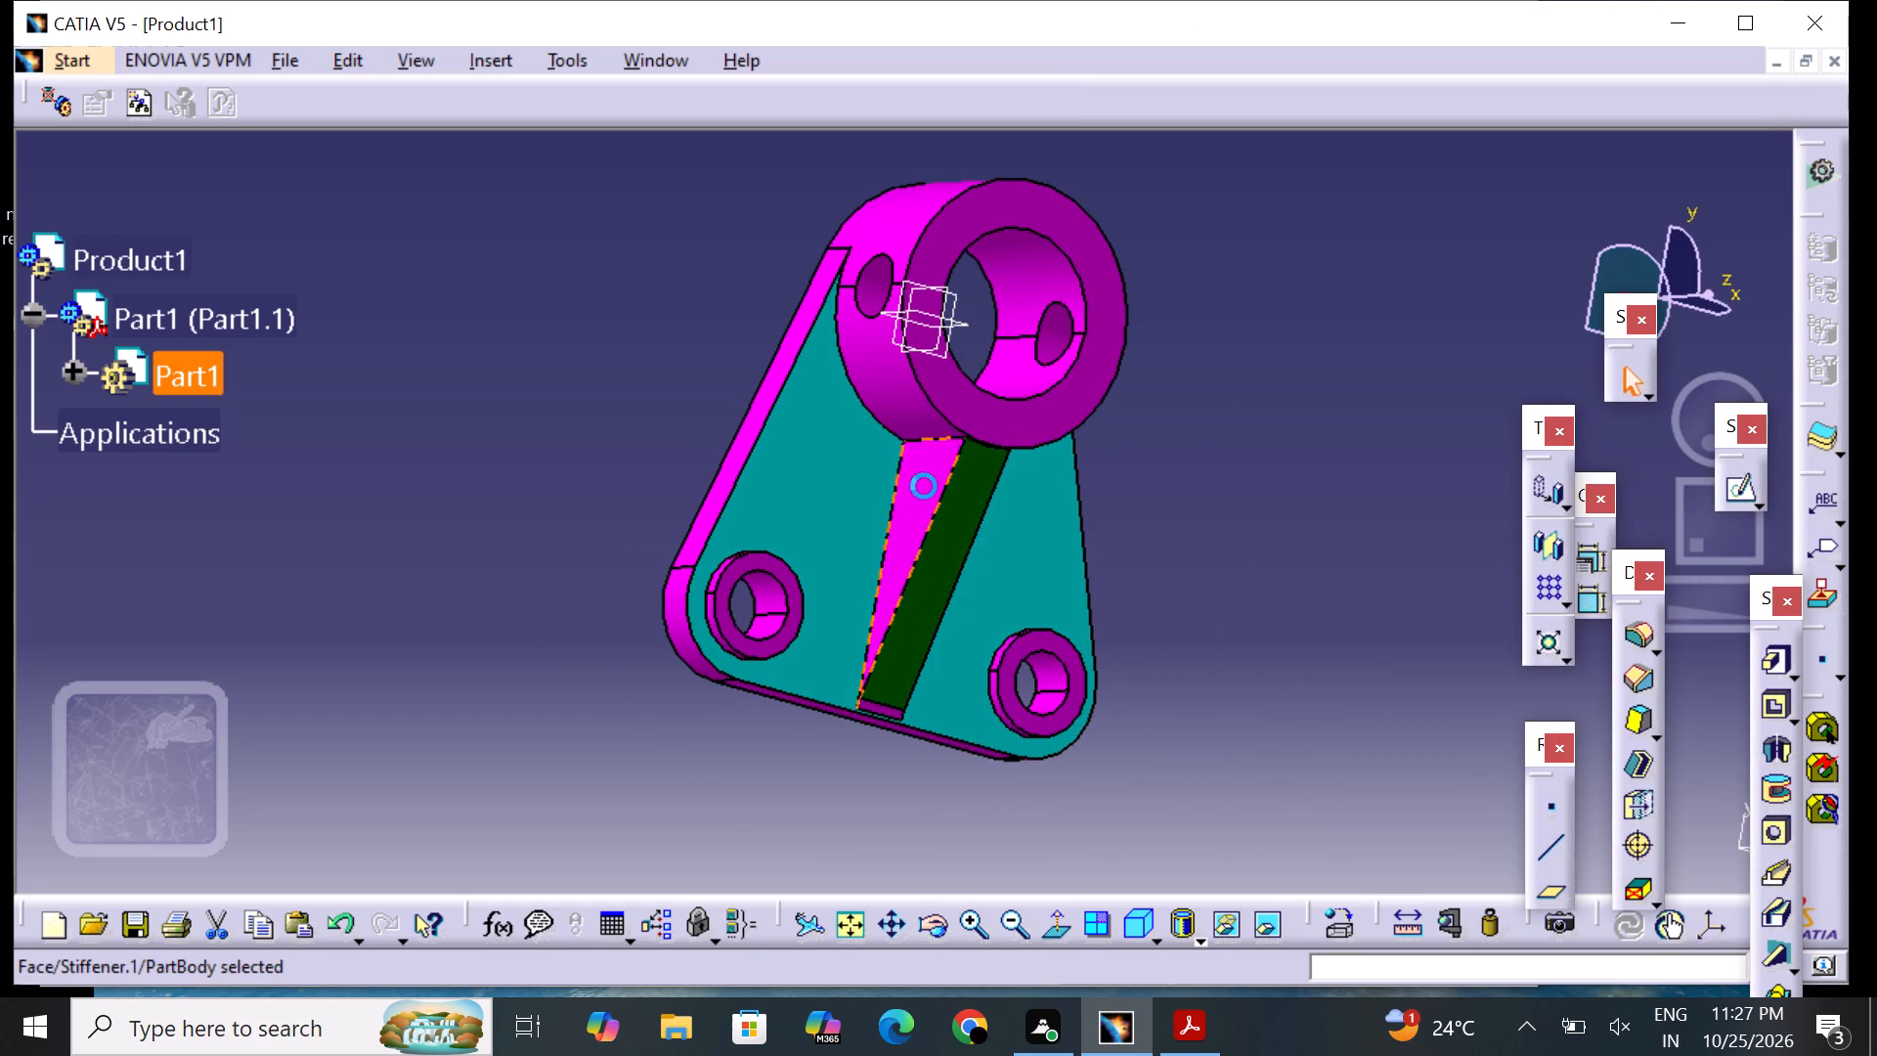
right_click(924, 486)
click(1047, 511)
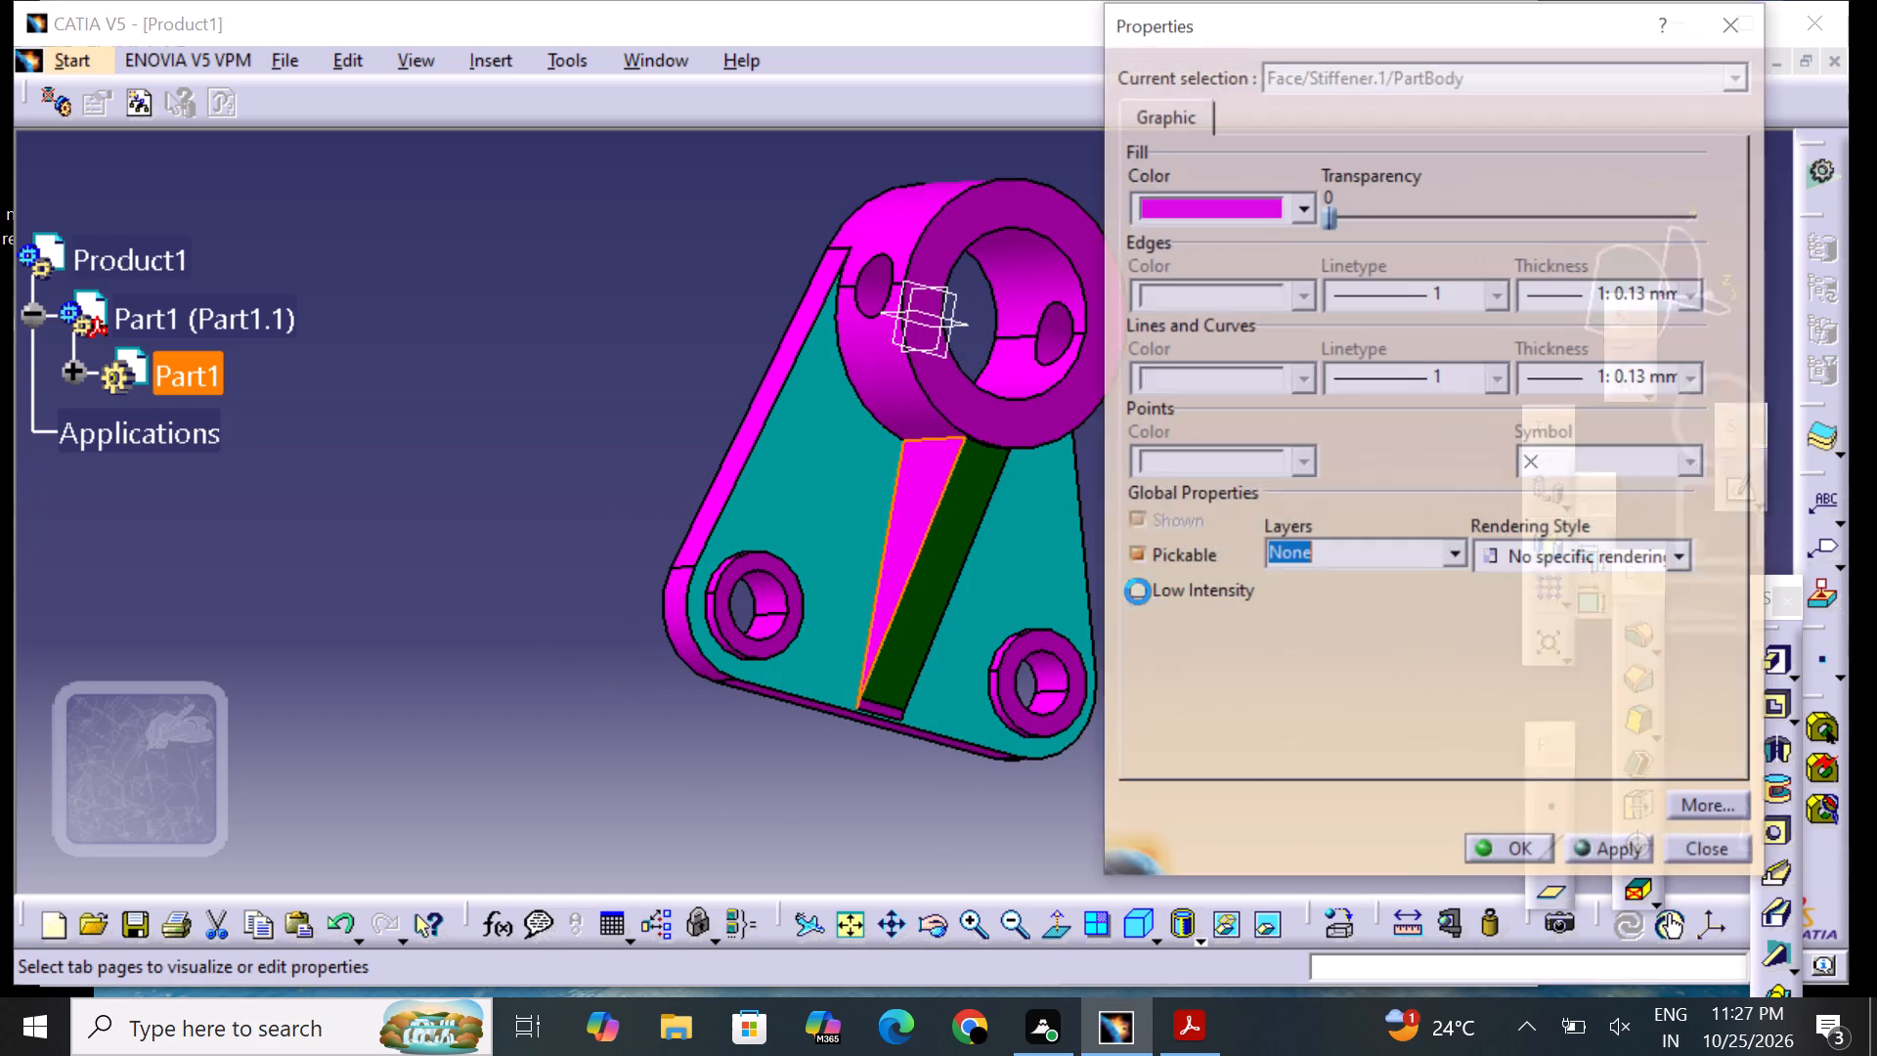
drag(1235, 202, 1235, 212)
click(1252, 585)
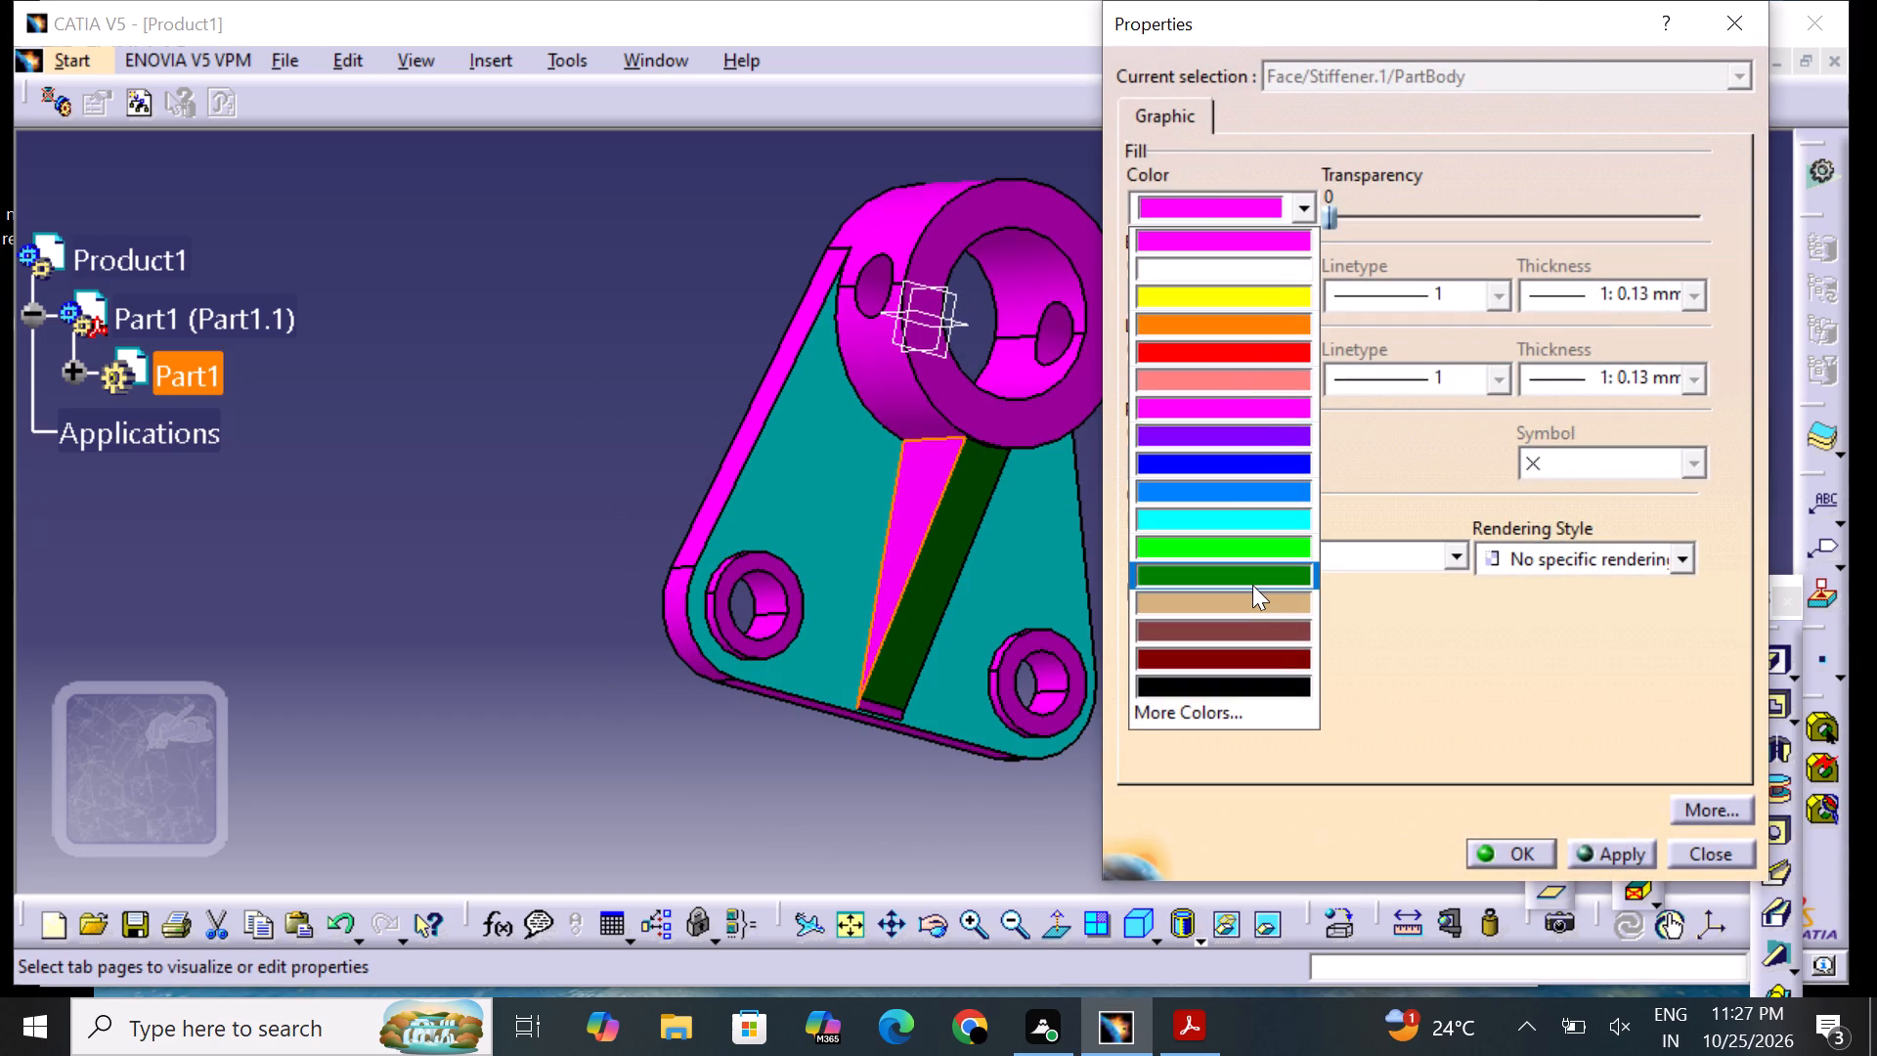
click(1512, 853)
click(1215, 656)
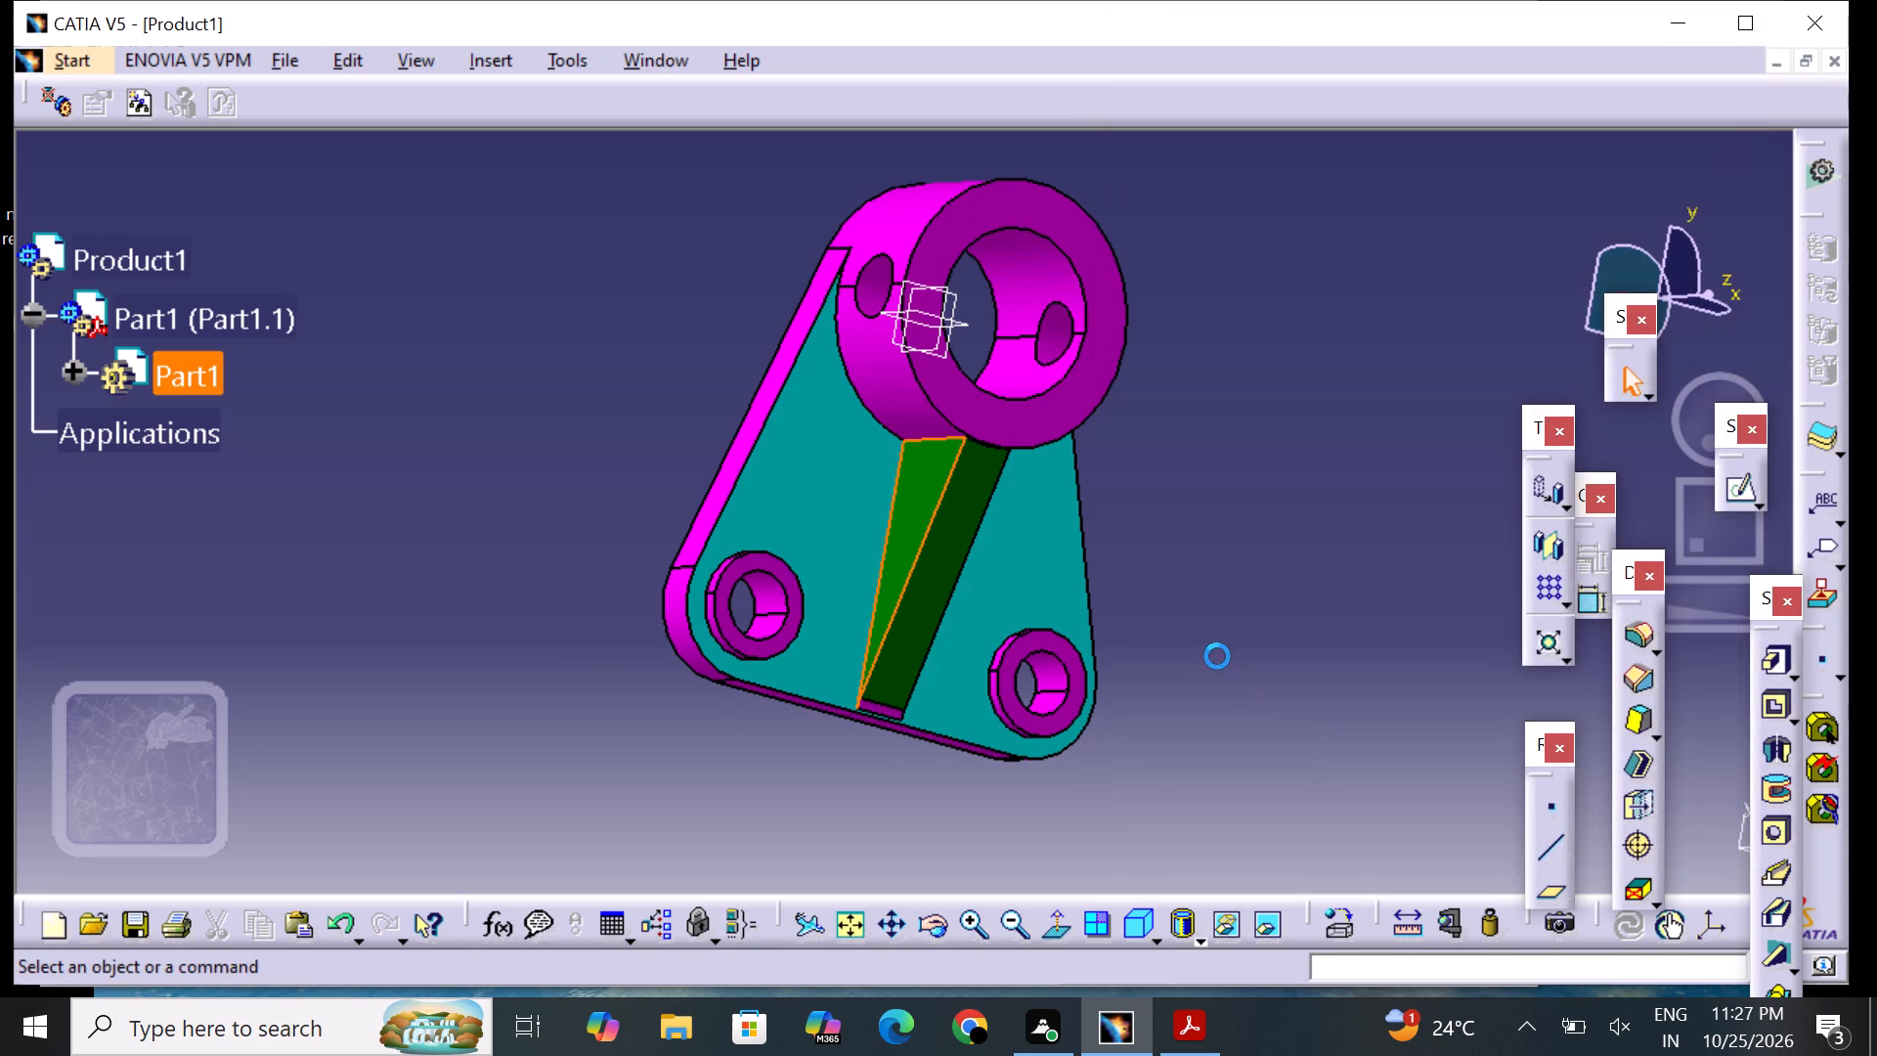
Examine the recoloured part from above, from the side and at an angle, checking the stiffener, plate edges and bosses.
scroll(1260, 691, up, 1)
middle_drag(1263, 691, 1115, 599)
right_drag(1266, 691, 1038, 456)
middle_drag(696, 764, 684, 747)
right_drag(694, 764, 684, 747)
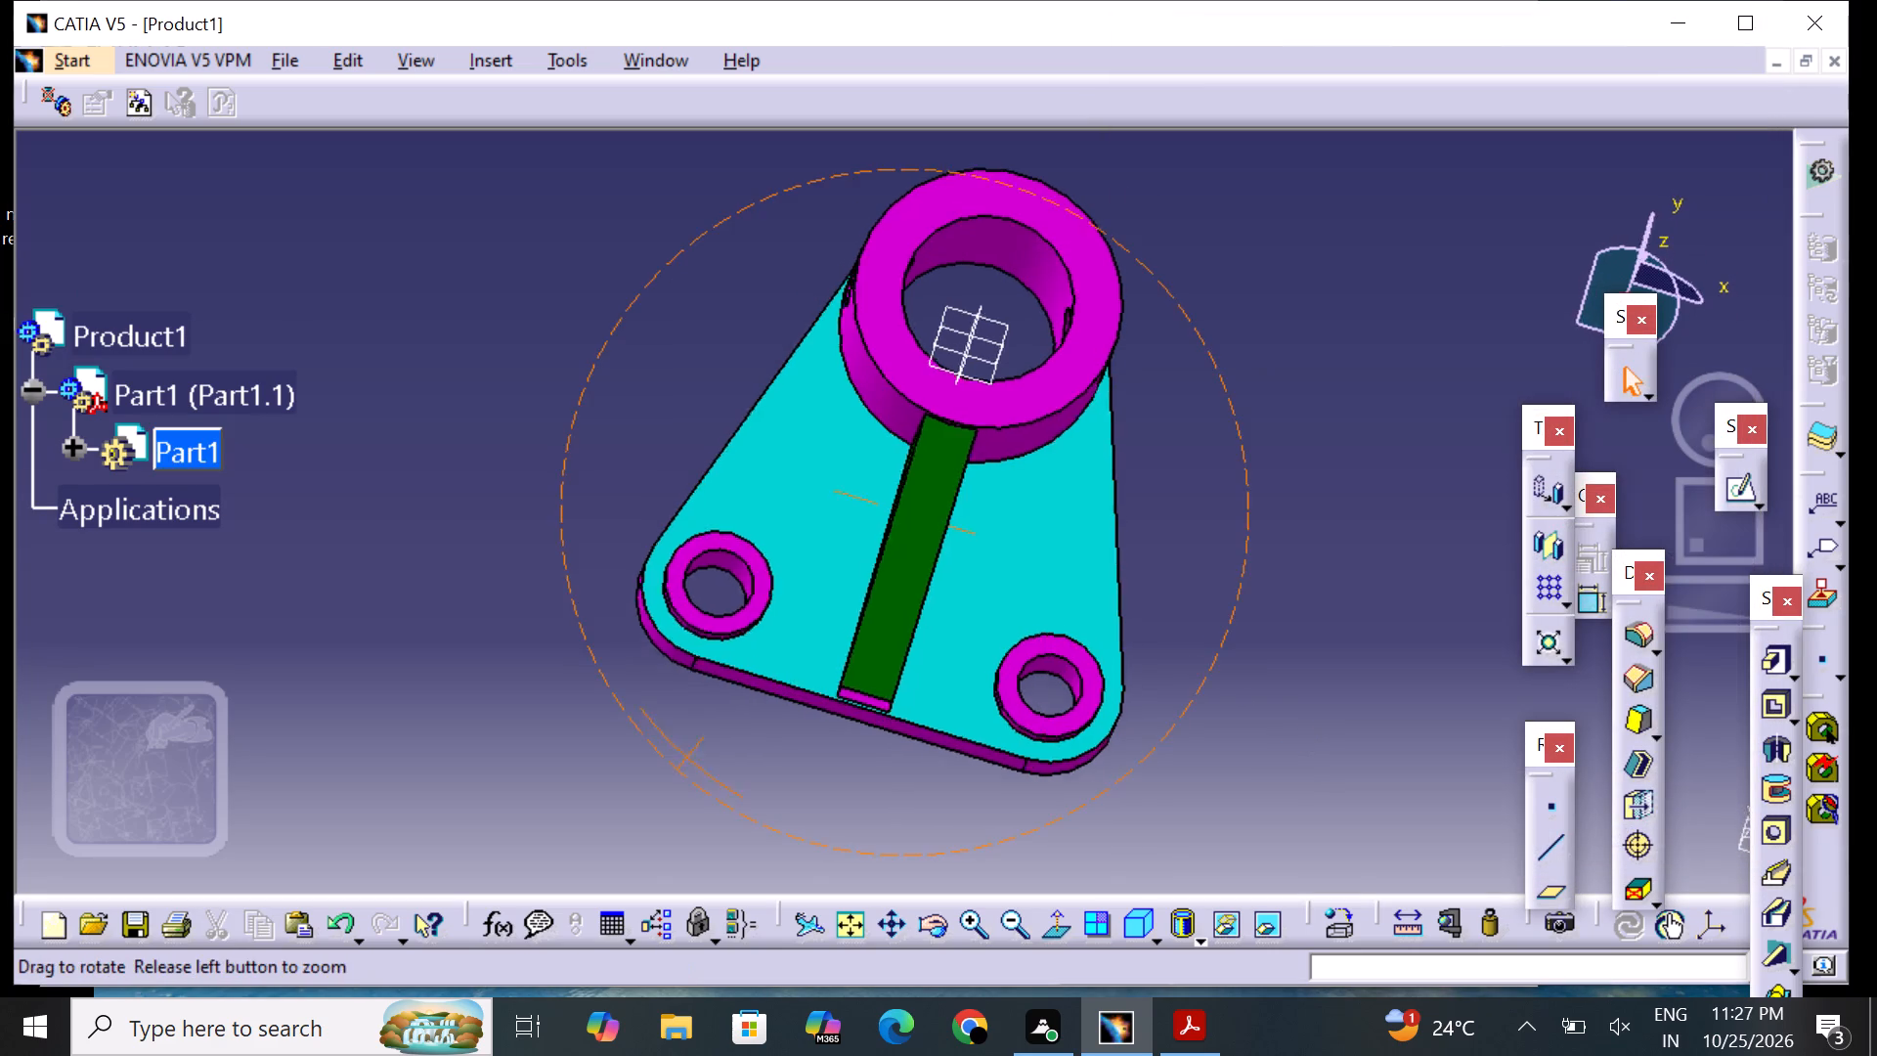
middle_drag(684, 747, 738, 516)
right_drag(684, 747, 738, 516)
middle_drag(1291, 602, 996, 603)
right_drag(1291, 602, 994, 603)
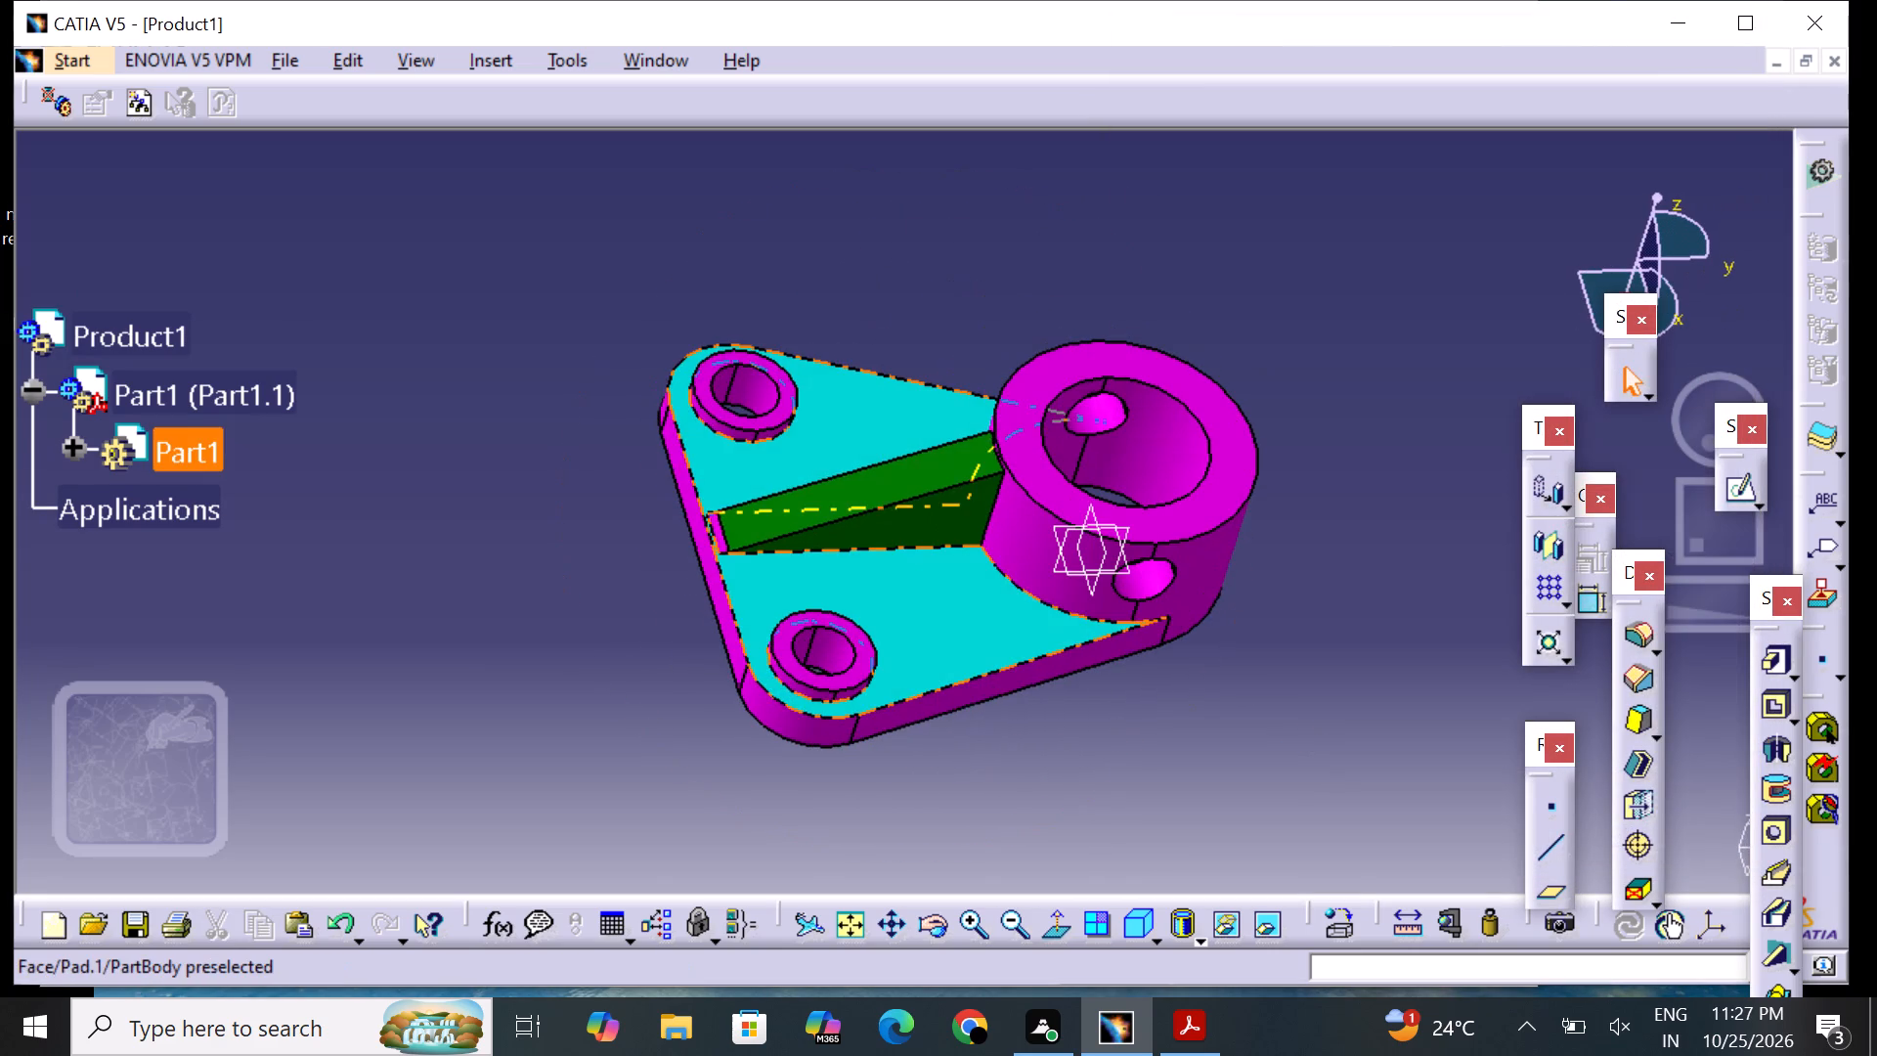
right_drag(994, 603, 993, 603)
middle_drag(1049, 740, 1050, 677)
right_drag(1050, 737, 1050, 677)
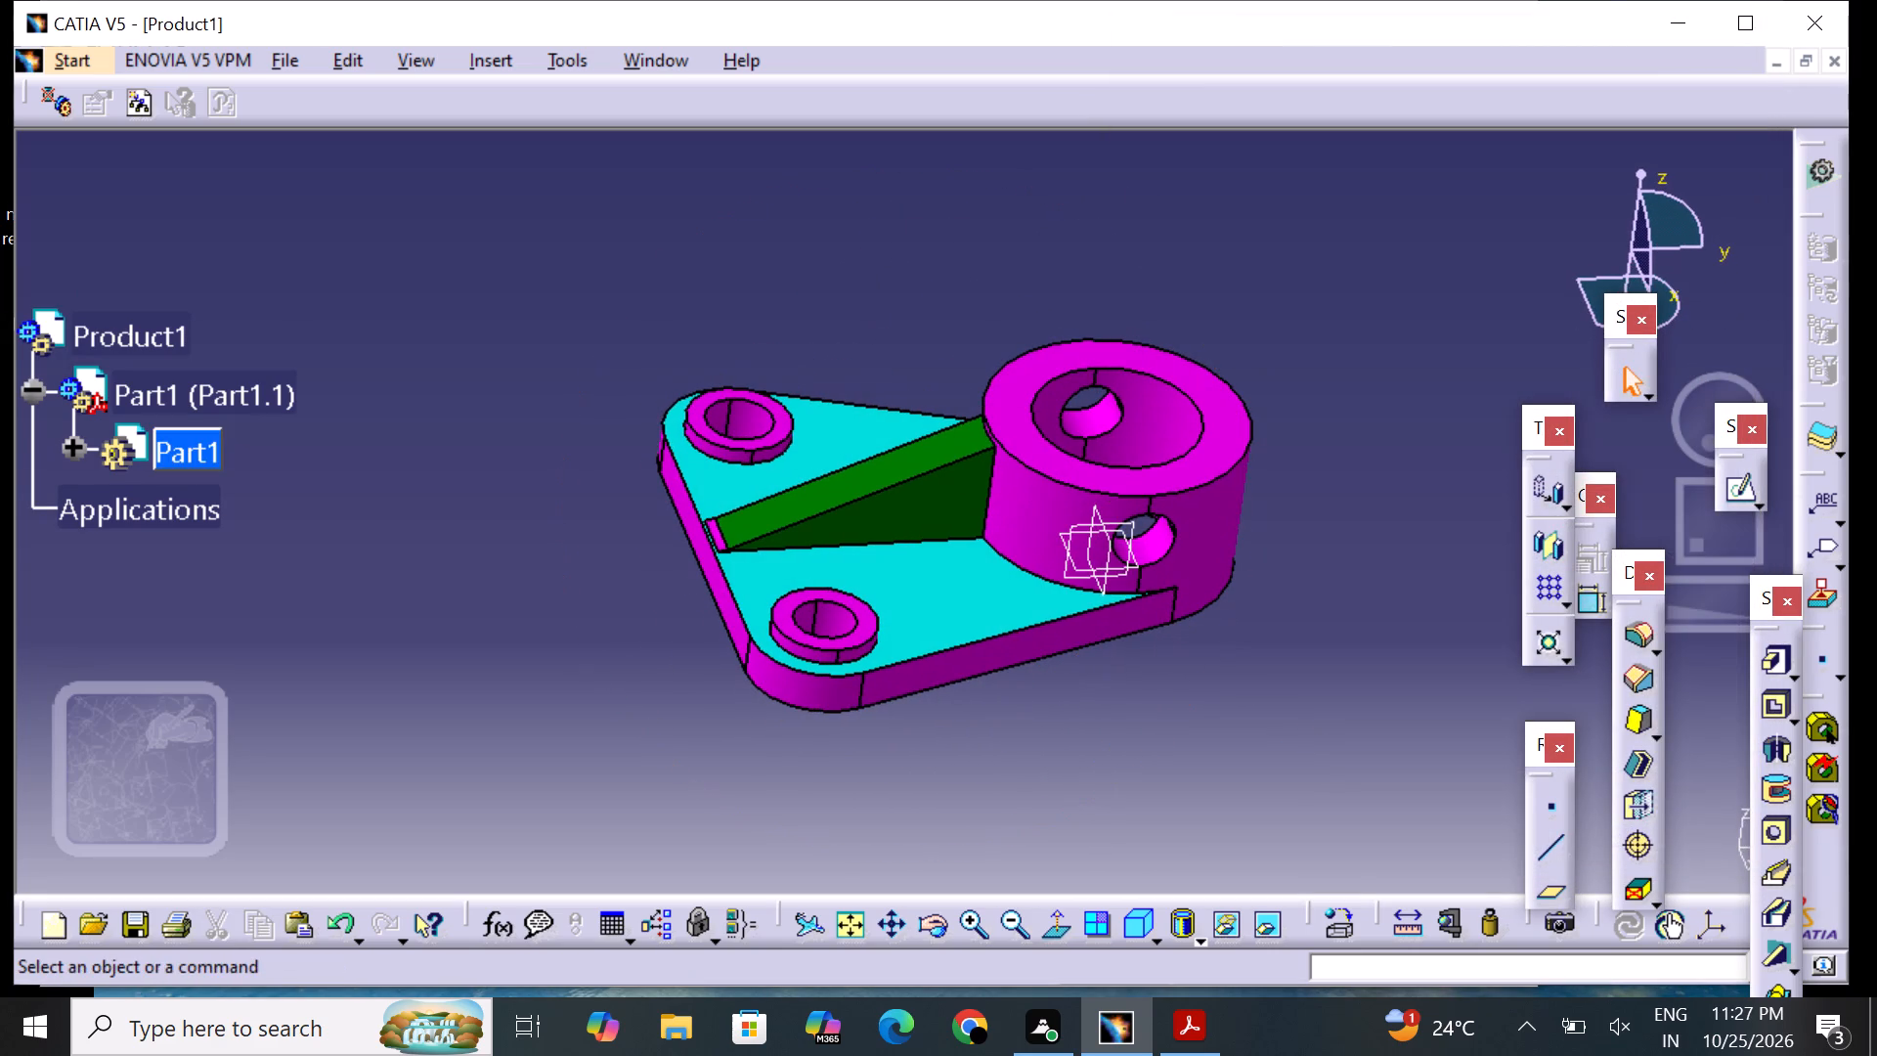
click(991, 653)
click(811, 690)
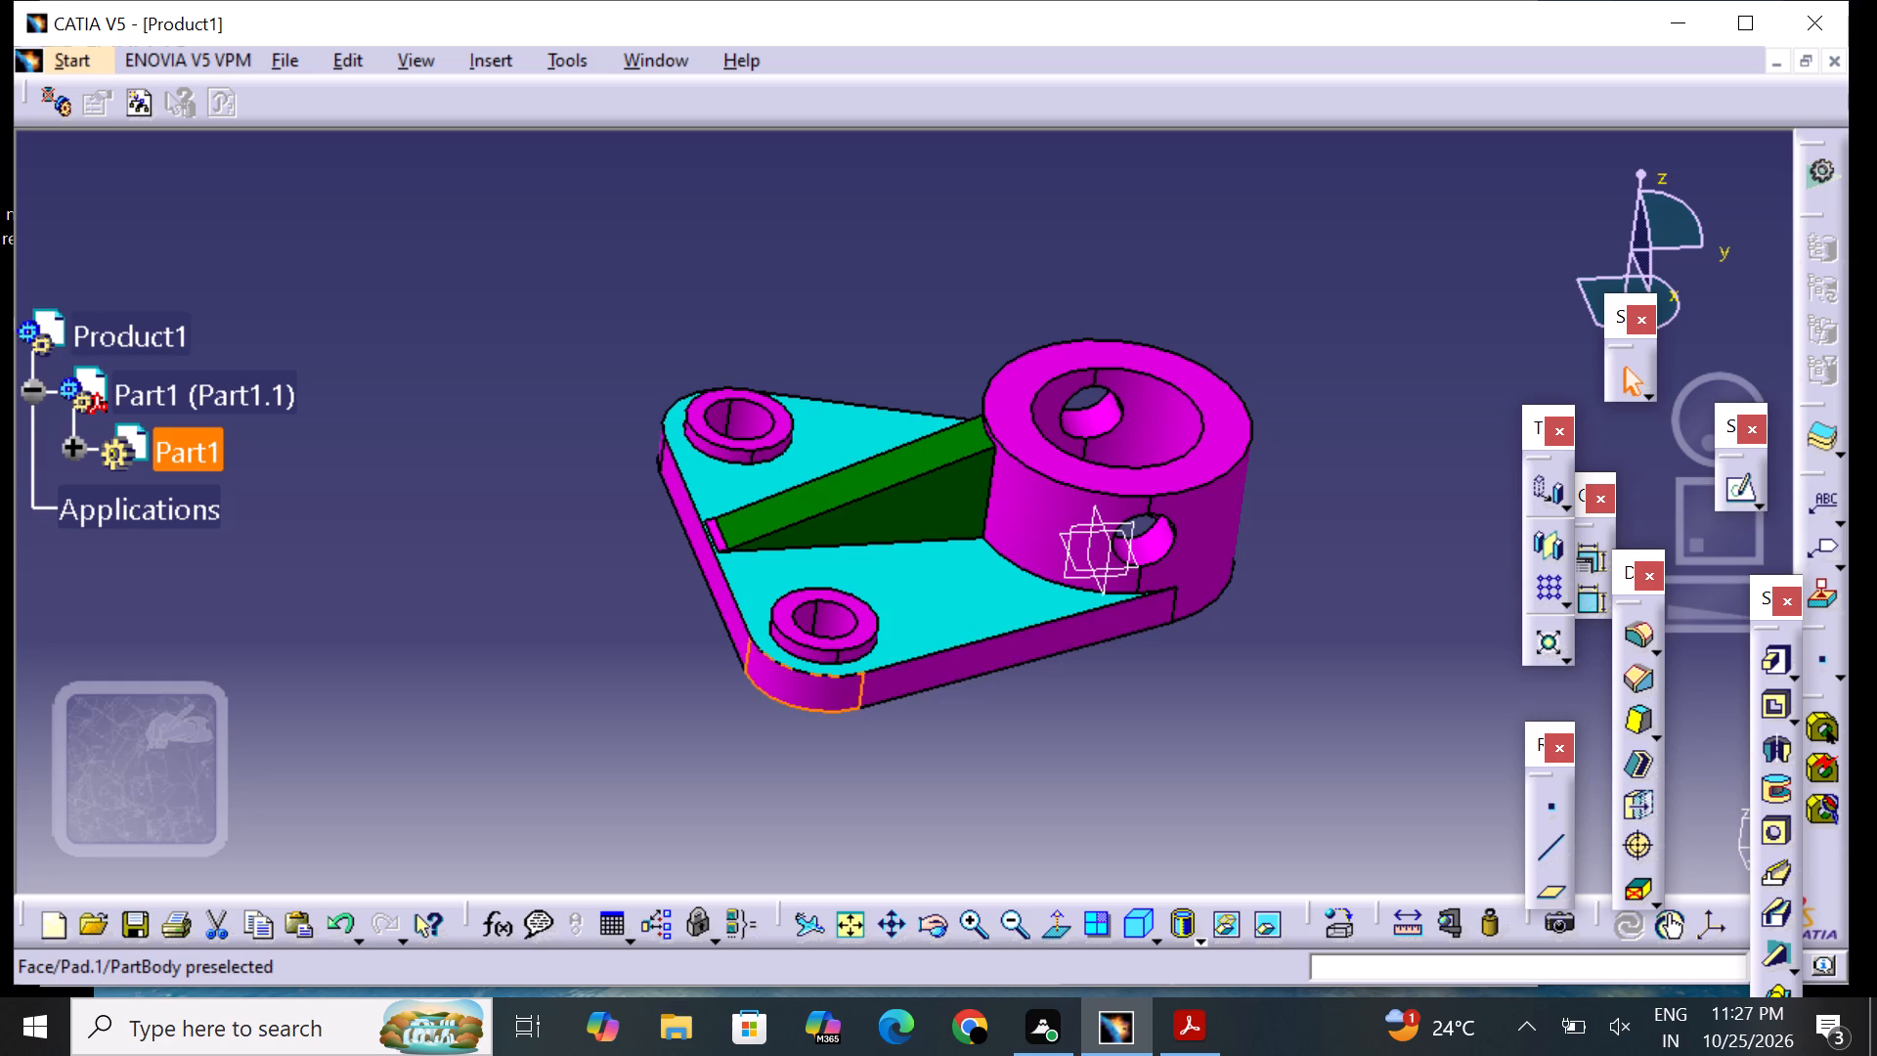
click(740, 631)
click(513, 617)
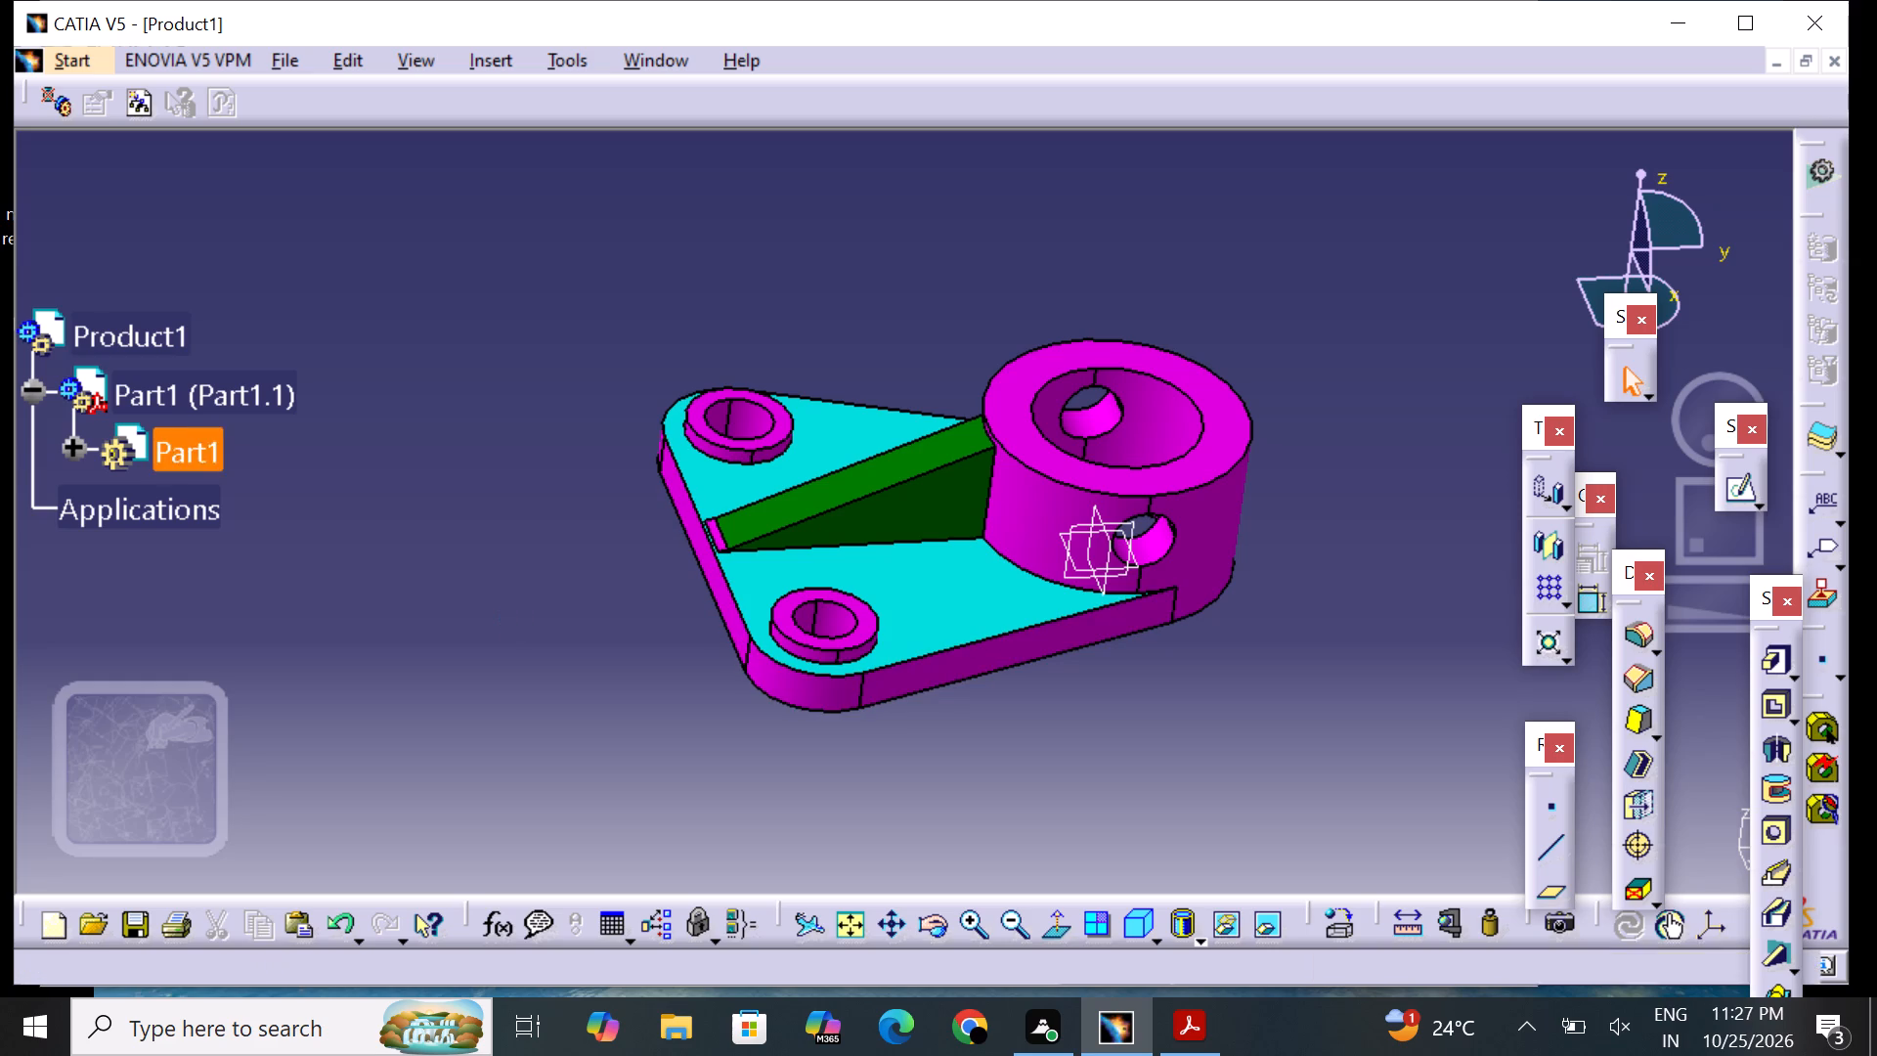
middle_drag(1288, 447, 1282, 294)
right_drag(1289, 447, 1282, 294)
middle_drag(609, 417, 739, 498)
right_drag(608, 417, 739, 498)
middle_drag(1318, 552, 1283, 515)
right_drag(1319, 550, 1281, 515)
middle_click(1204, 632)
right_click(1206, 632)
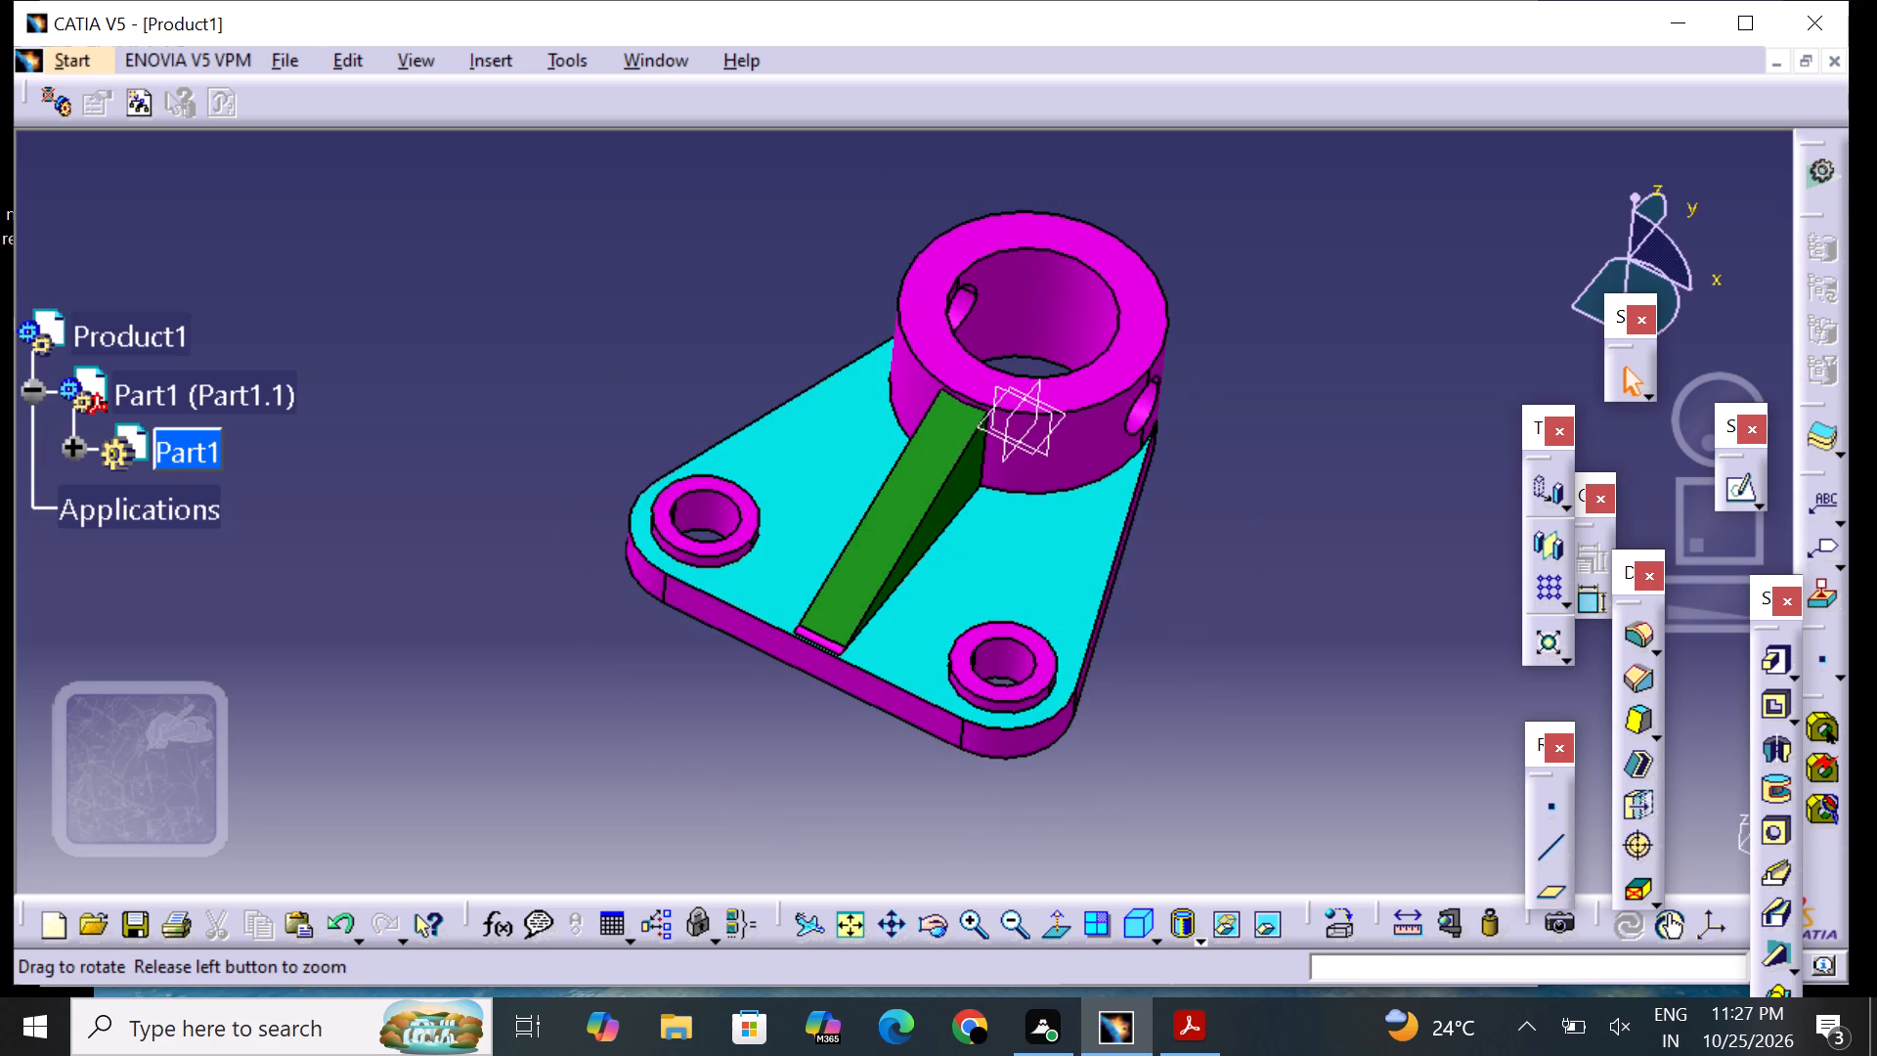